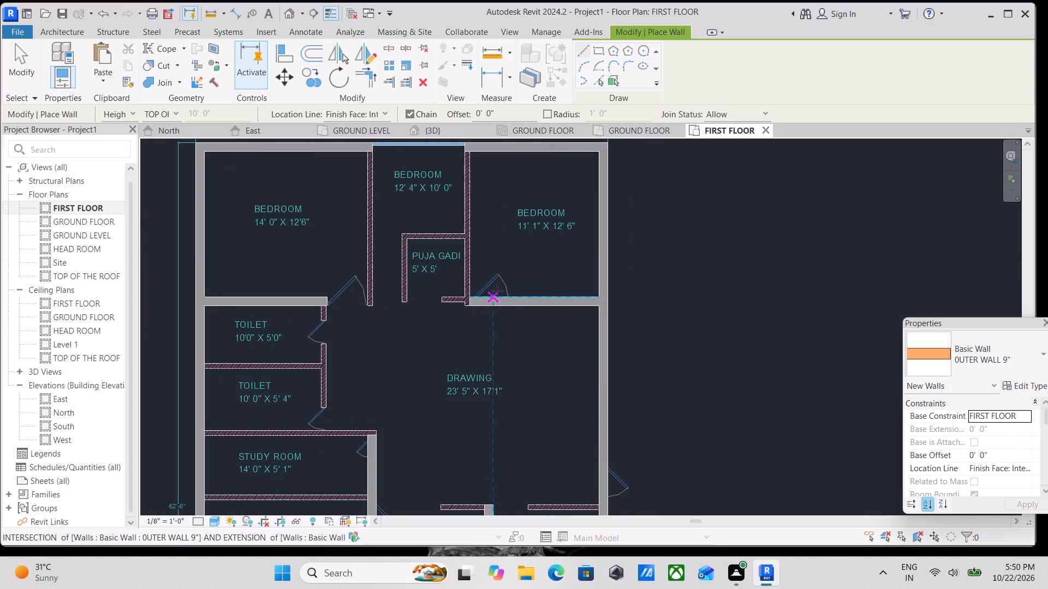
Extend the end of the 9" wall below the 11'1" x 12'6" bedroom to the inner face line of the Puja Gadi side wall.
key("Escape")
key("Escape")
left_click(493, 300)
scroll(473, 309, "up", 9)
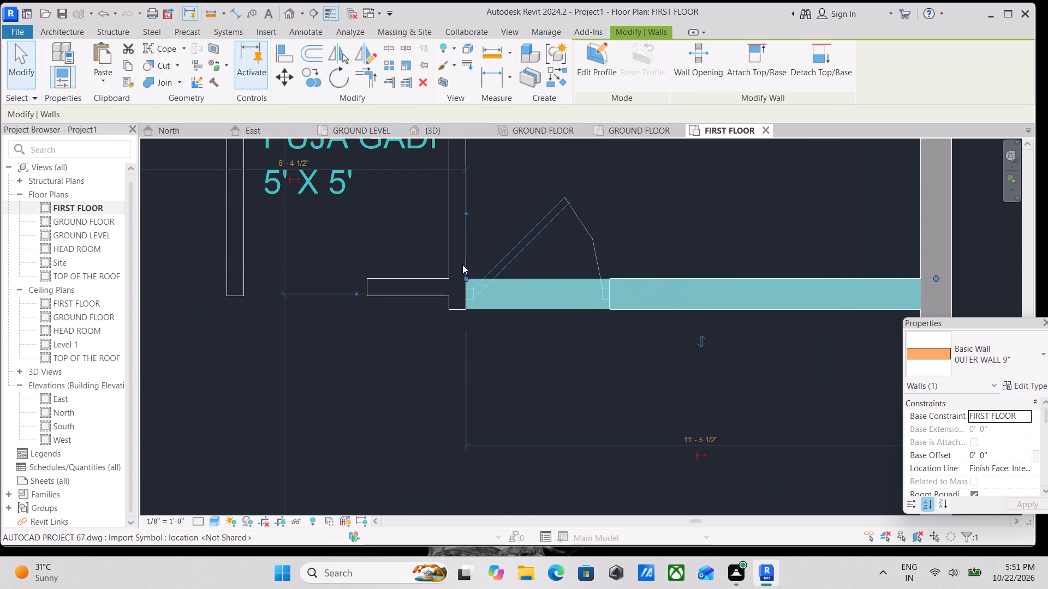
left_click_drag(466, 275, 450, 275)
key("Escape")
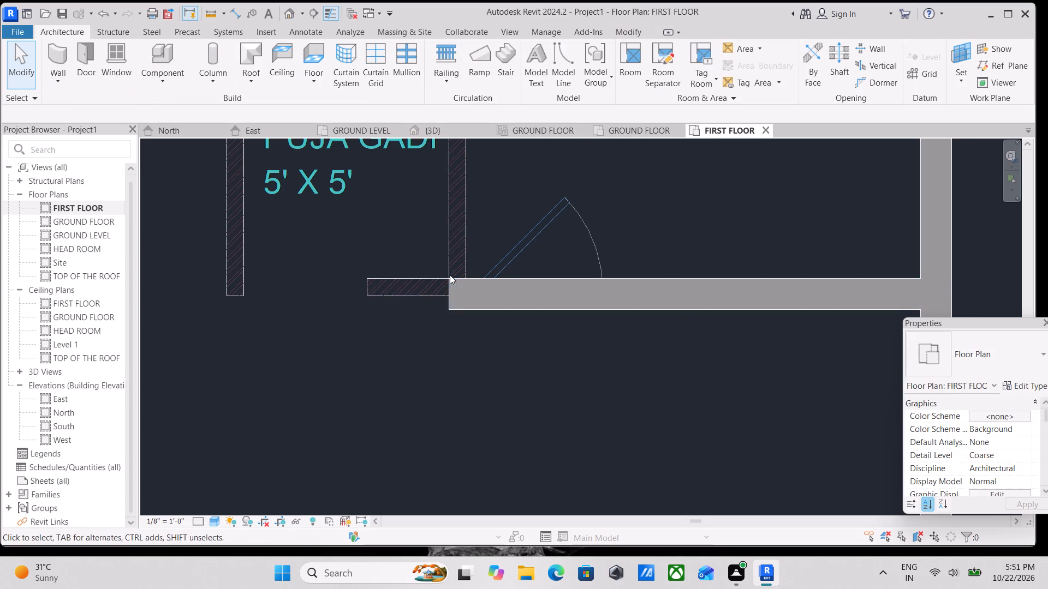
Draw an INNER WALL 5" between the 14'0" x 12'6" and 12'4" x 10'0" bedrooms, from the outer wall down to the CAD wall end.
scroll(450, 275, "down", 3)
middle_click_drag(450, 275, 465, 306)
scroll(465, 306, "down", 2)
middle_click_drag(465, 306, 472, 294)
scroll(472, 294, "down", 3)
middle_click_drag(472, 294, 491, 255)
scroll(441, 310, "down", 2)
middle_click_drag(424, 317, 431, 296)
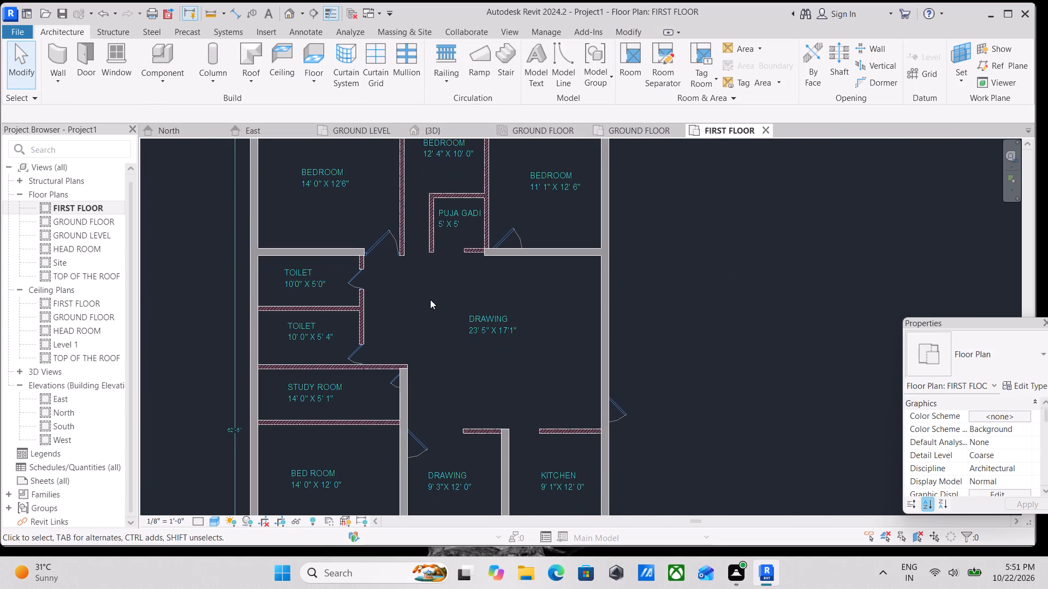
type("wa")
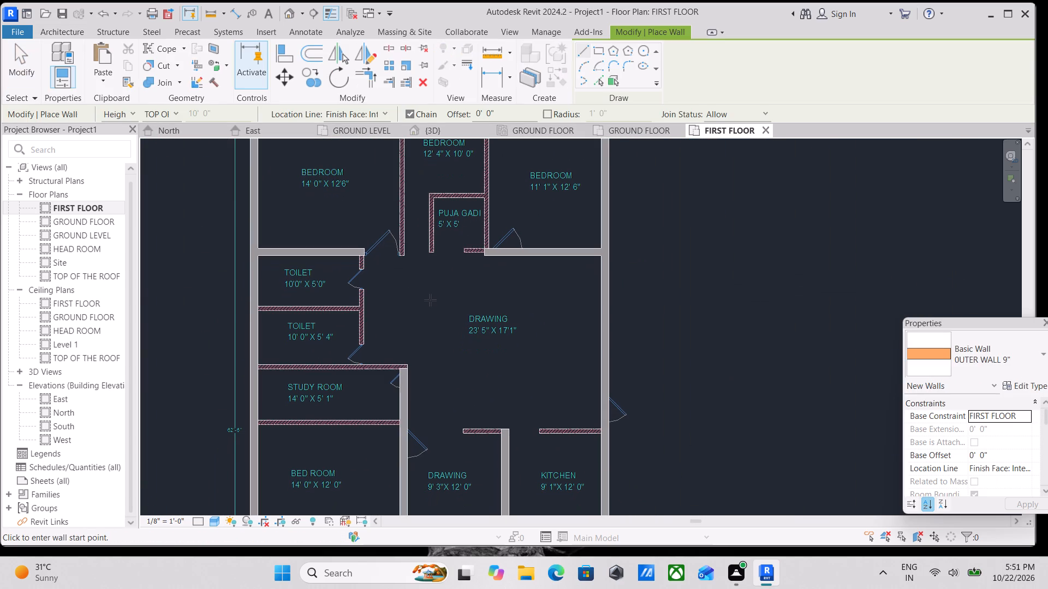
left_click(983, 365)
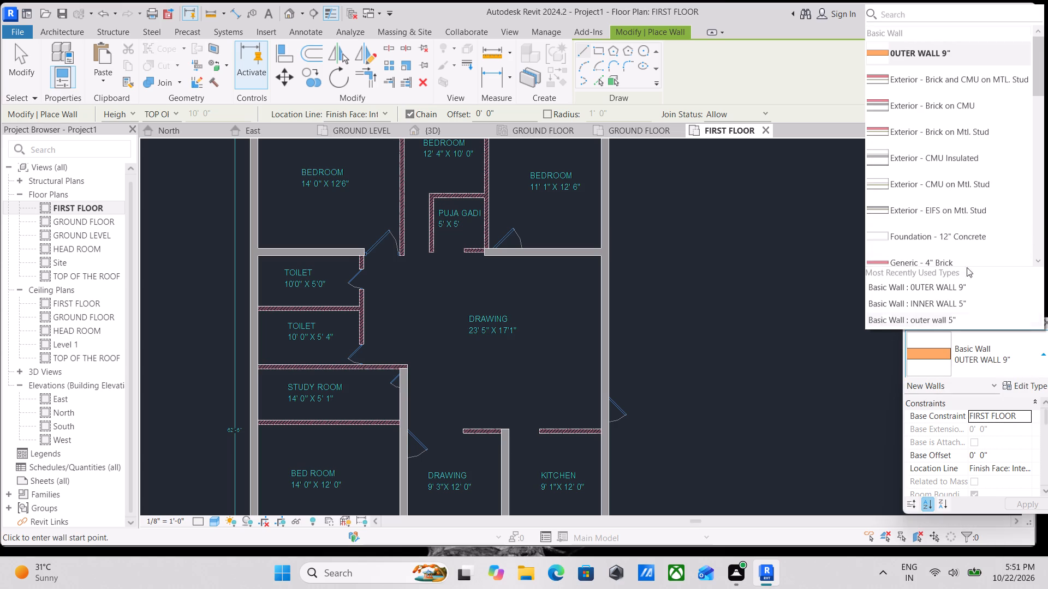
left_click(957, 303)
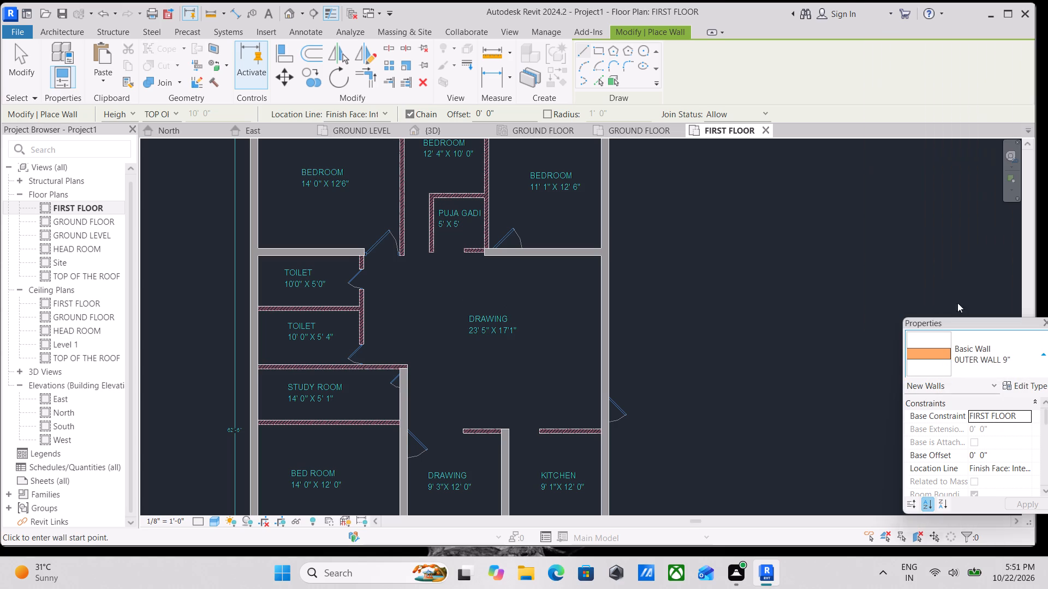
scroll(461, 314, "down", 1)
middle_click_drag(461, 314, 483, 466)
scroll(422, 296, "up", 5)
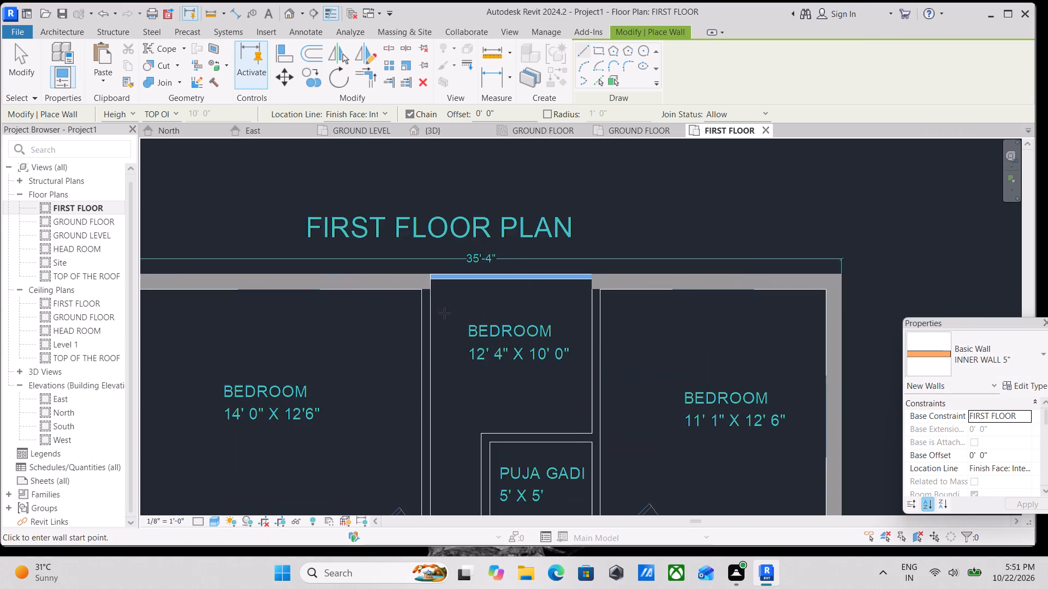
scroll(444, 313, "up", 3)
left_click(430, 292)
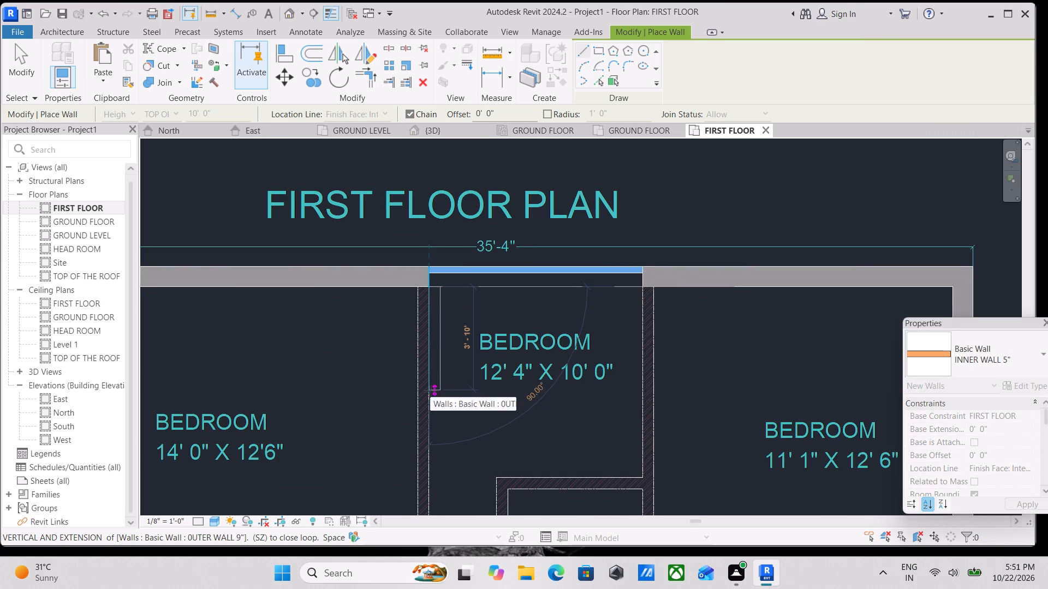
key("space")
middle_click_drag(430, 391, 408, 191)
middle_click_drag(401, 383, 408, 298)
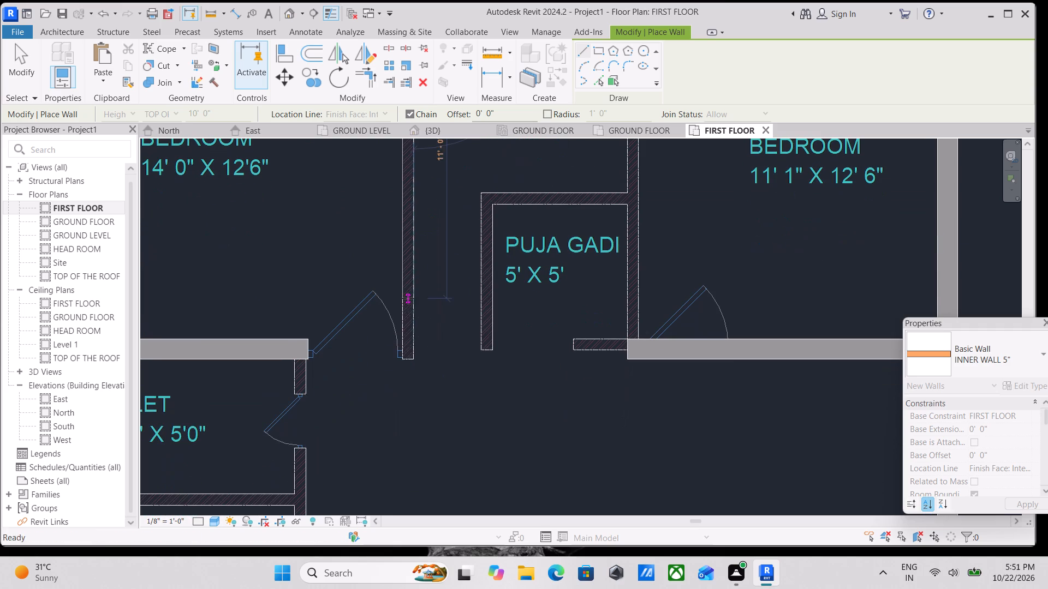
left_click(413, 358)
scroll(413, 358, "down", 2)
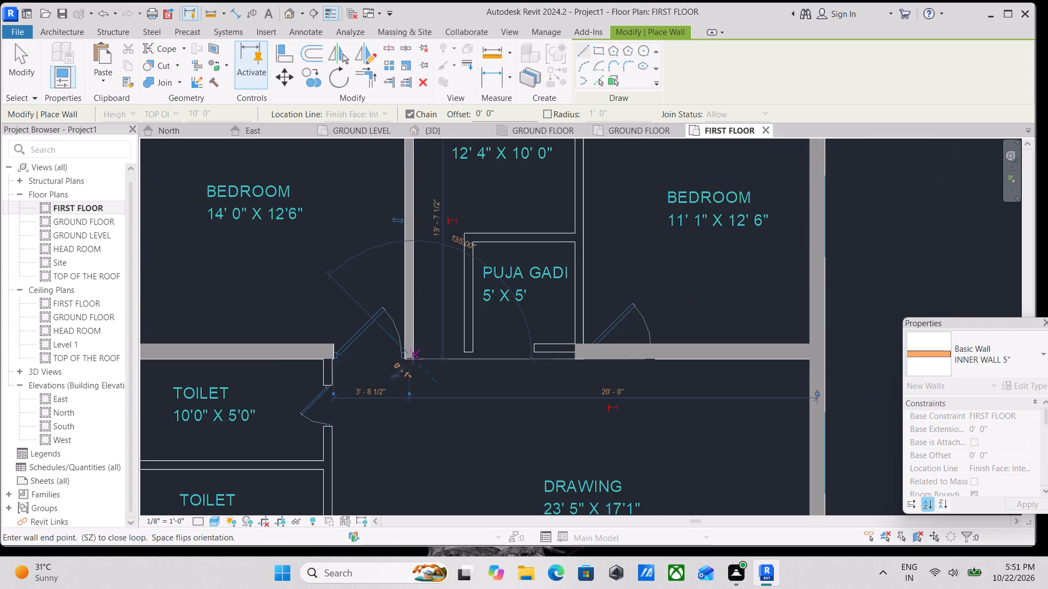
middle_click_drag(413, 358, 416, 327)
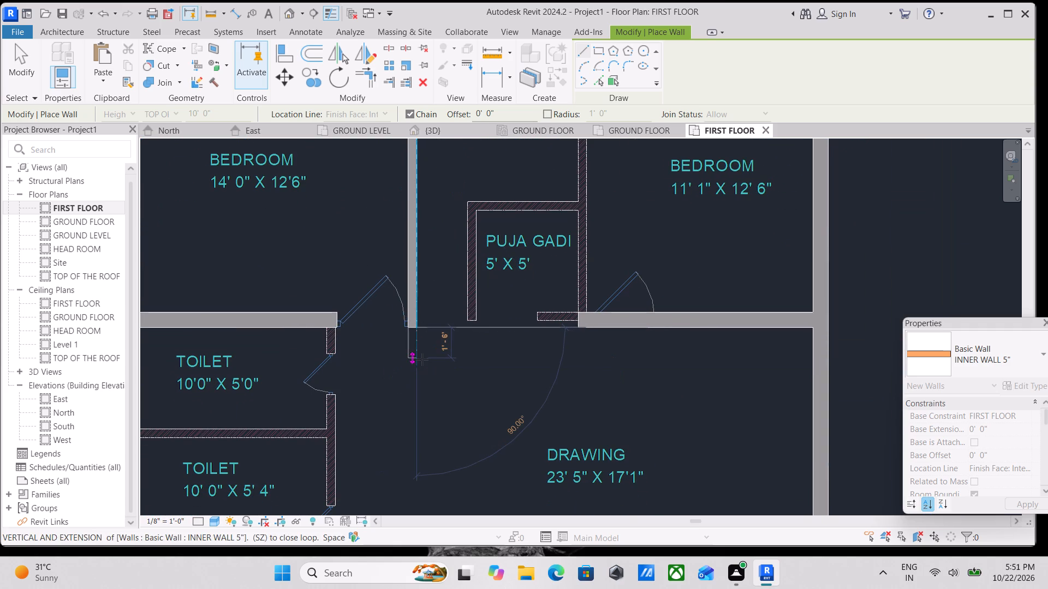
key("Escape")
Draw the Puja Gadi's free-standing side wall and its upper wall, about 5'-5" long, as INNER WALL 5" along the CAD outline.
scroll(468, 322, "up", 3)
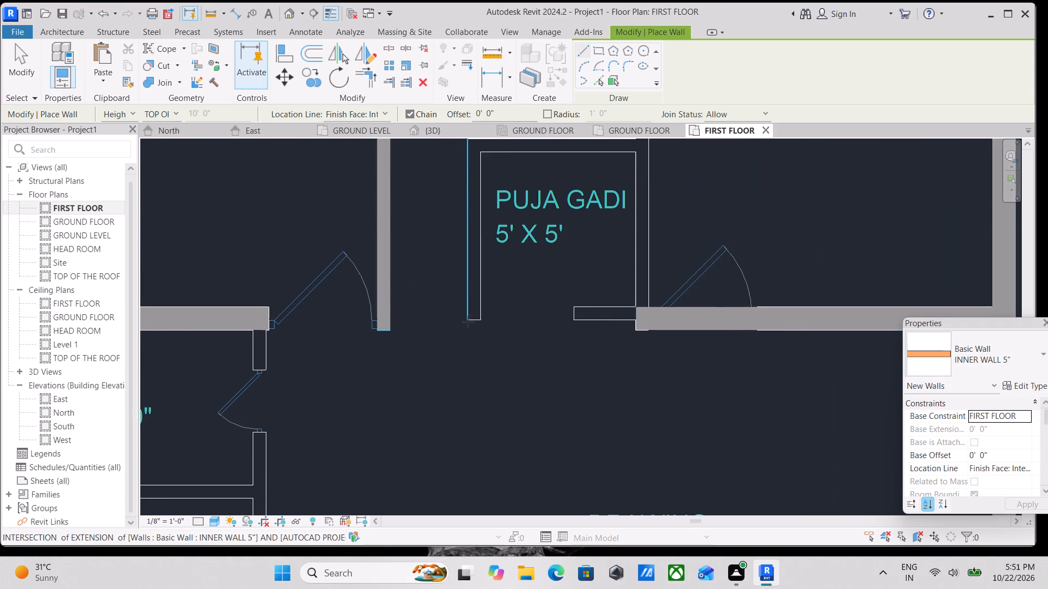
left_click(469, 318)
middle_click_drag(467, 232, 457, 342)
key("space")
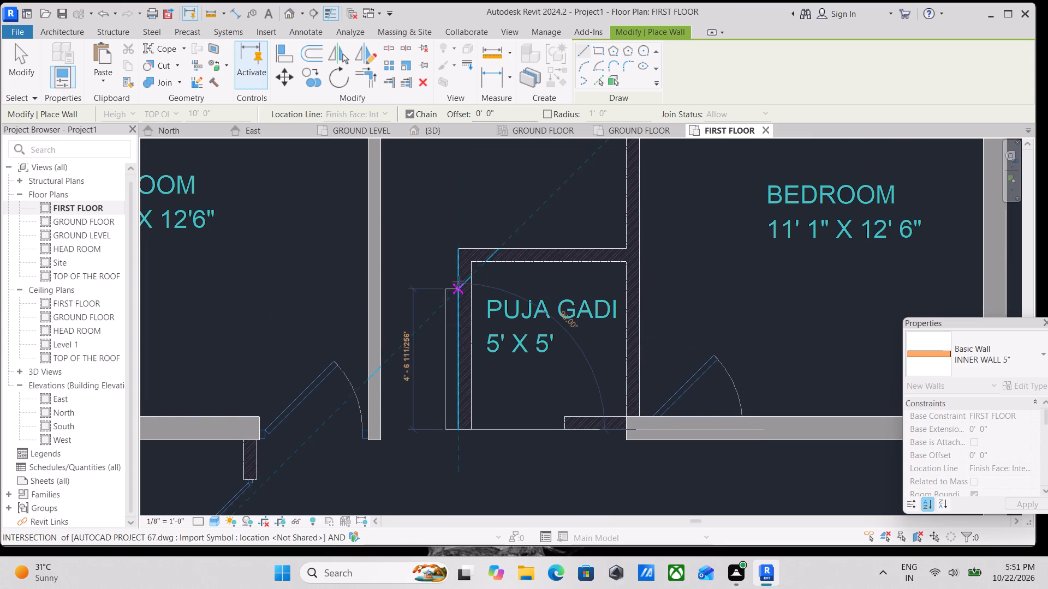
middle_click_drag(458, 269, 457, 341)
left_click(455, 320)
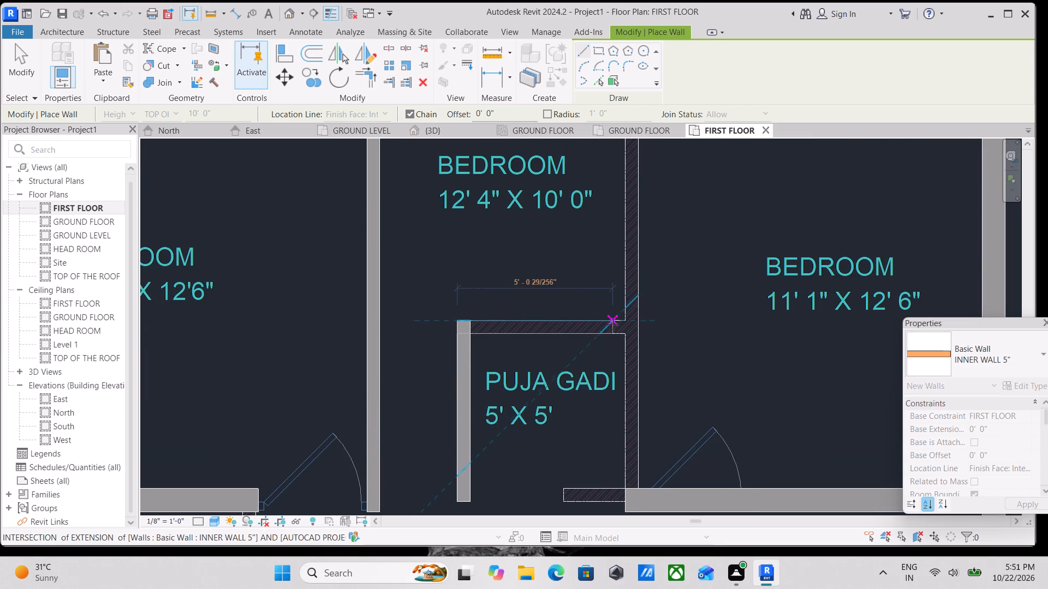
scroll(629, 322, "up", 3)
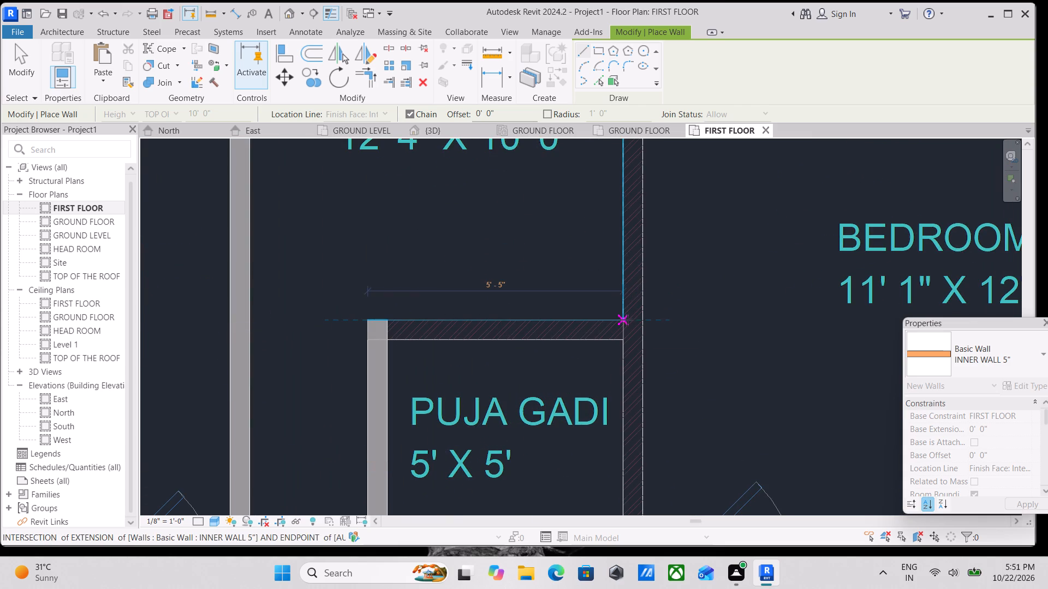
scroll(622, 318, "up", 3)
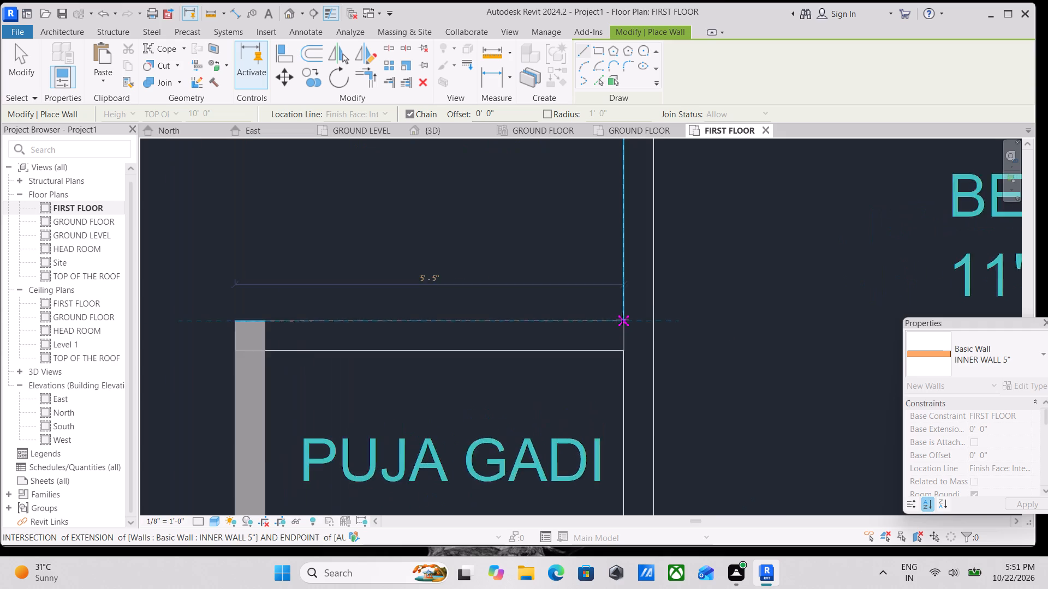
scroll(622, 318, "up", 2)
left_click(625, 326)
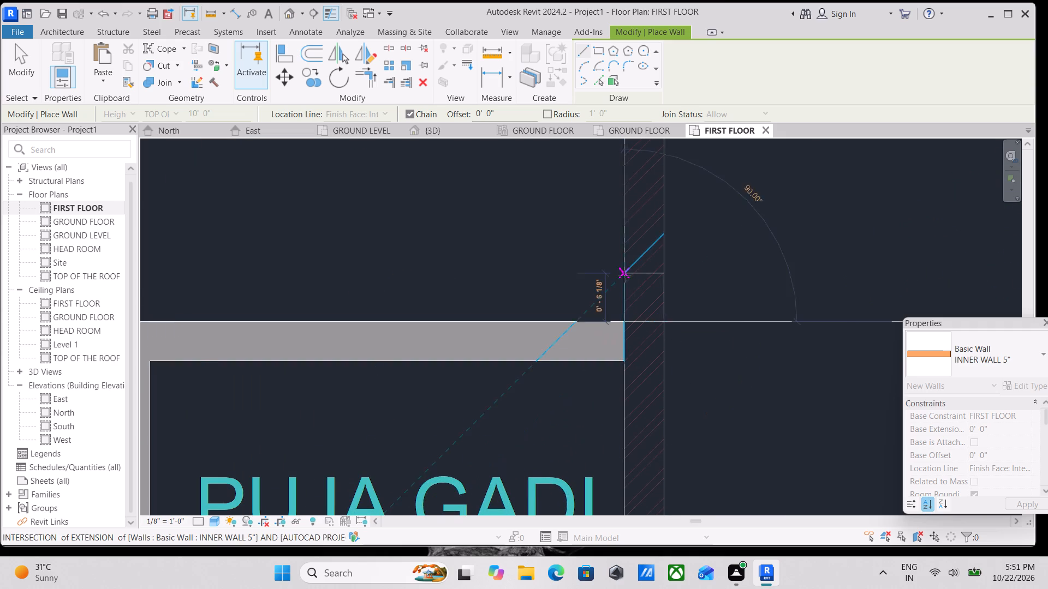
Continue the 5" wall about 7'-1" from the Puja Gadi corner up to the outer wall, separating the two adjacent bedrooms.
scroll(624, 276, "down", 1)
middle_click_drag(624, 276, 608, 376)
scroll(543, 243, "down", 4)
middle_click_drag(588, 253, 604, 342)
middle_click_drag(609, 219, 611, 245)
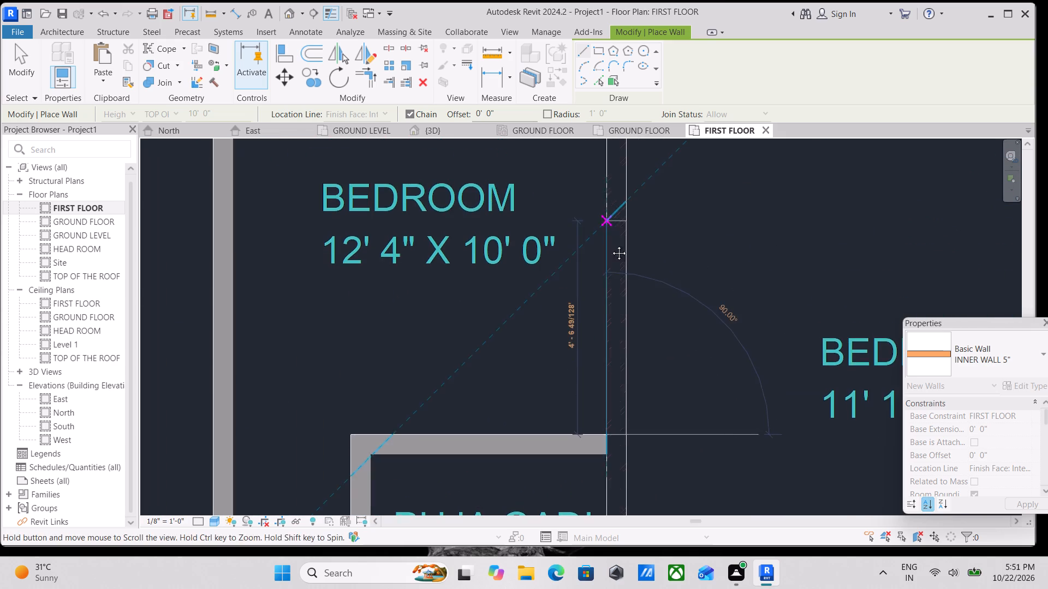
middle_click_drag(611, 245, 621, 393)
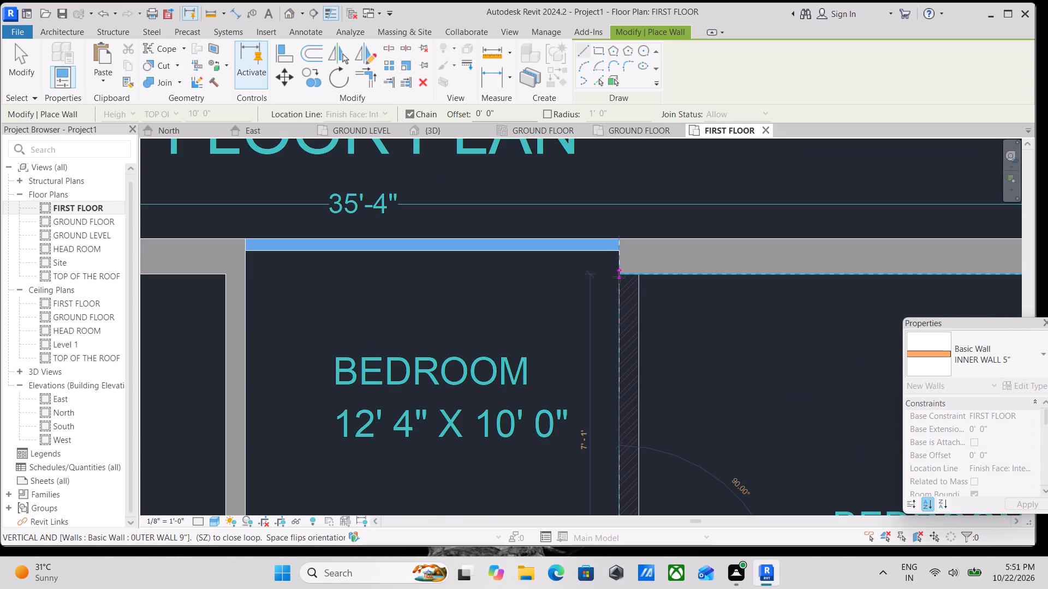
left_click(618, 277)
key("Escape")
Draw the 5" wall between the Puja Gadi and the 11'1" x 12'6" bedroom, about 5'-0" down to the 9" wall.
scroll(654, 359, "down", 3)
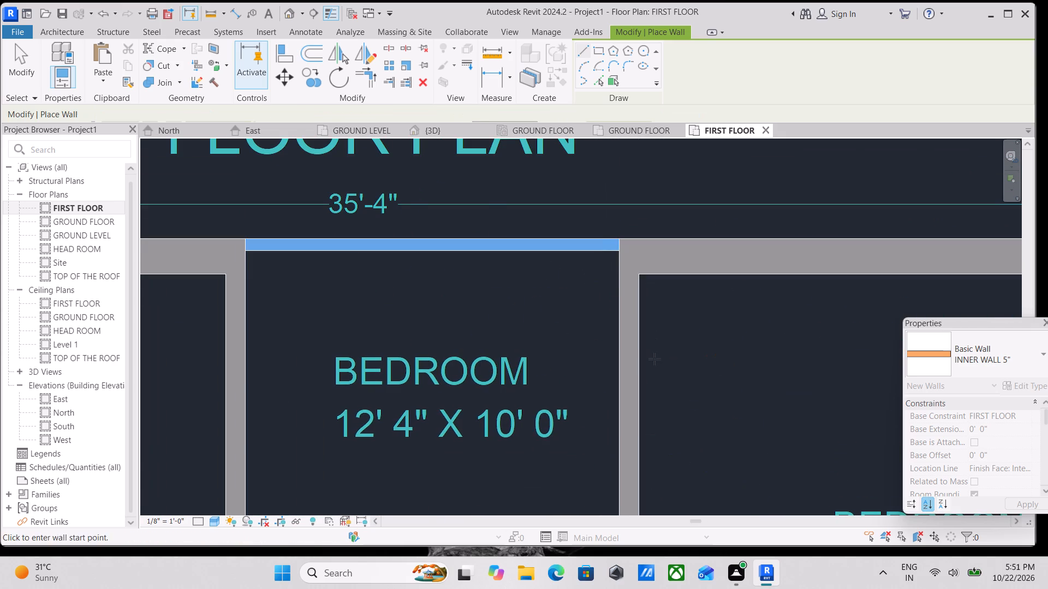
middle_click_drag(654, 359, 623, 253)
scroll(616, 347, "down", 4)
middle_click_drag(611, 344, 606, 269)
scroll(593, 321, "up", 6)
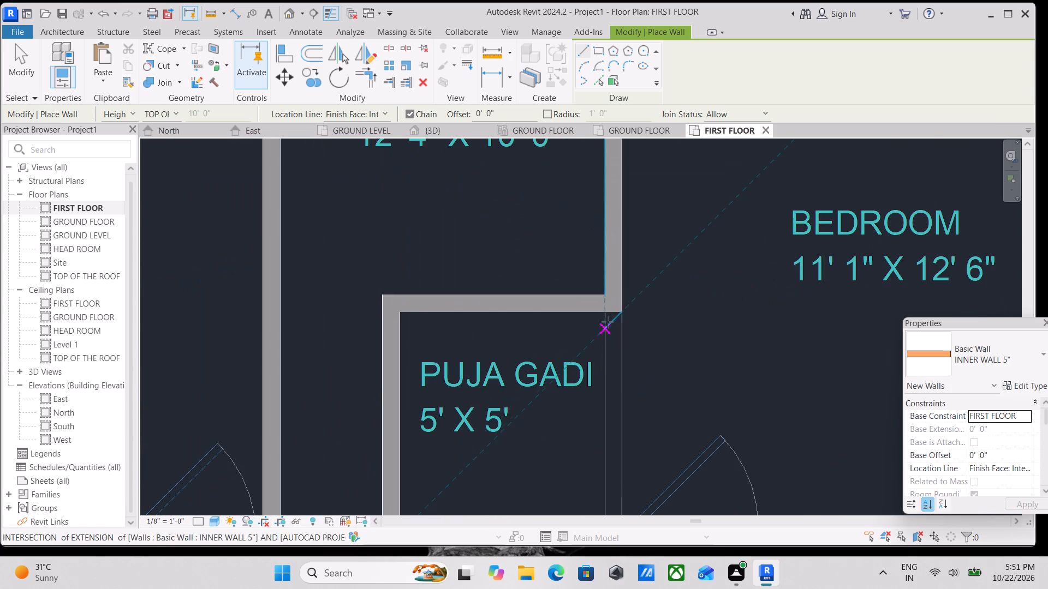
left_click(609, 312)
middle_click_drag(605, 395, 609, 230)
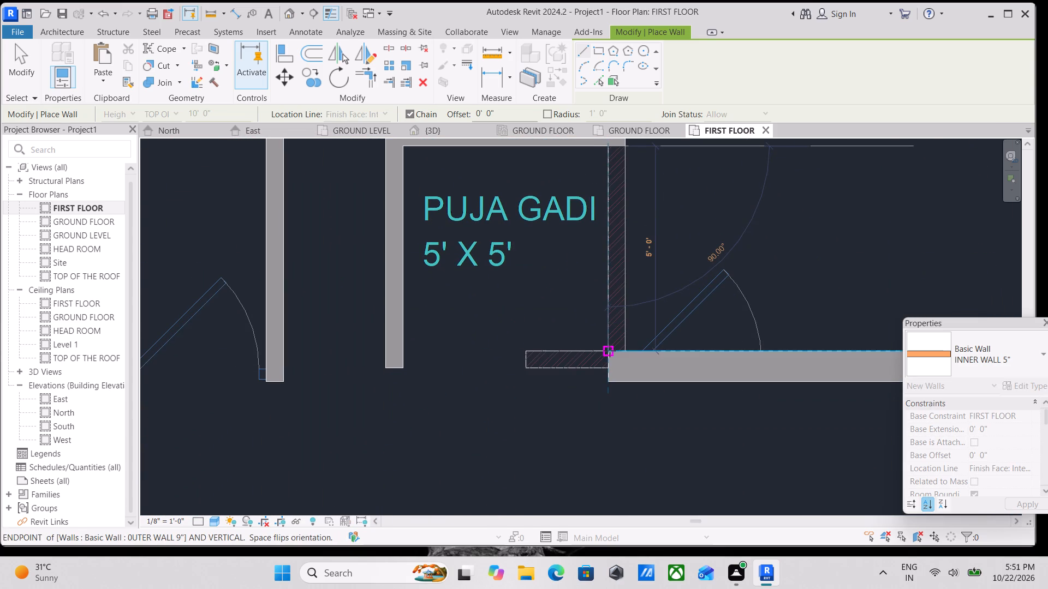
left_click(610, 351)
key("Escape")
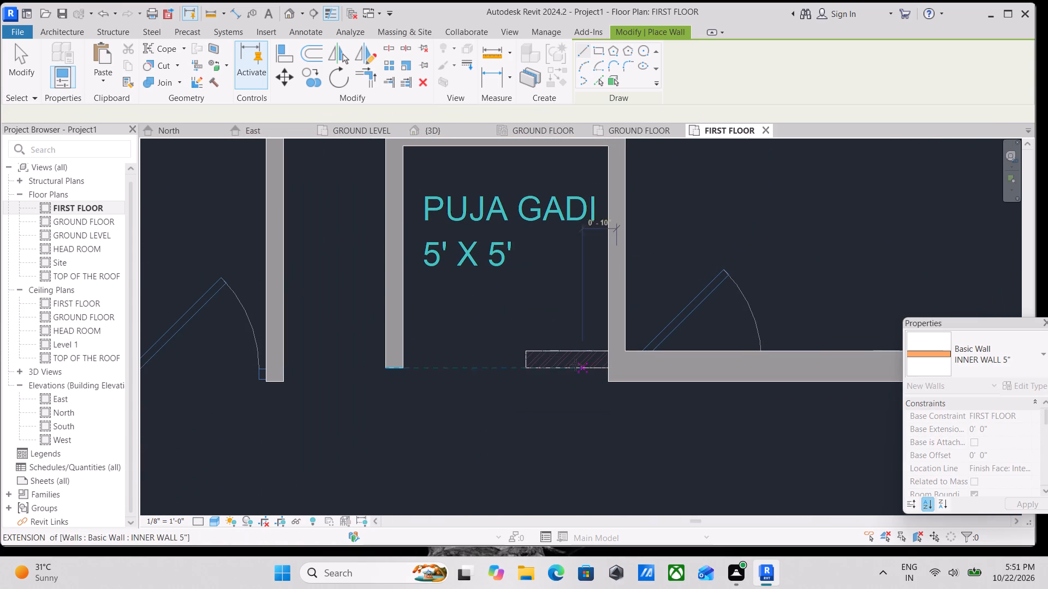
Draw the short 5" wall stub beside the Puja Gadi entrance, ending at its side wall and aligned with the CAD outline.
left_click(527, 353)
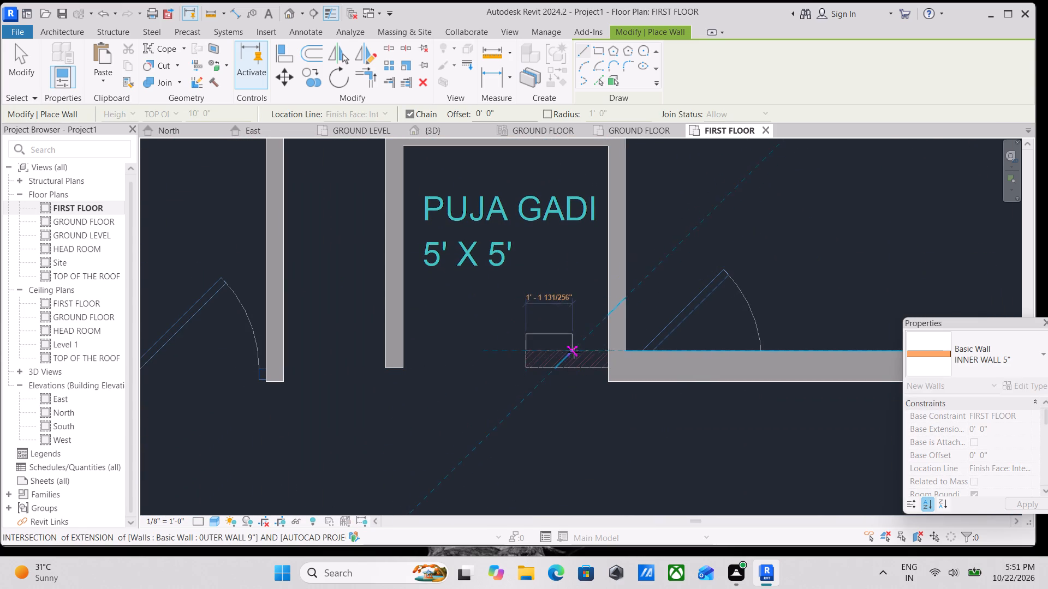
key("space")
left_click(611, 352)
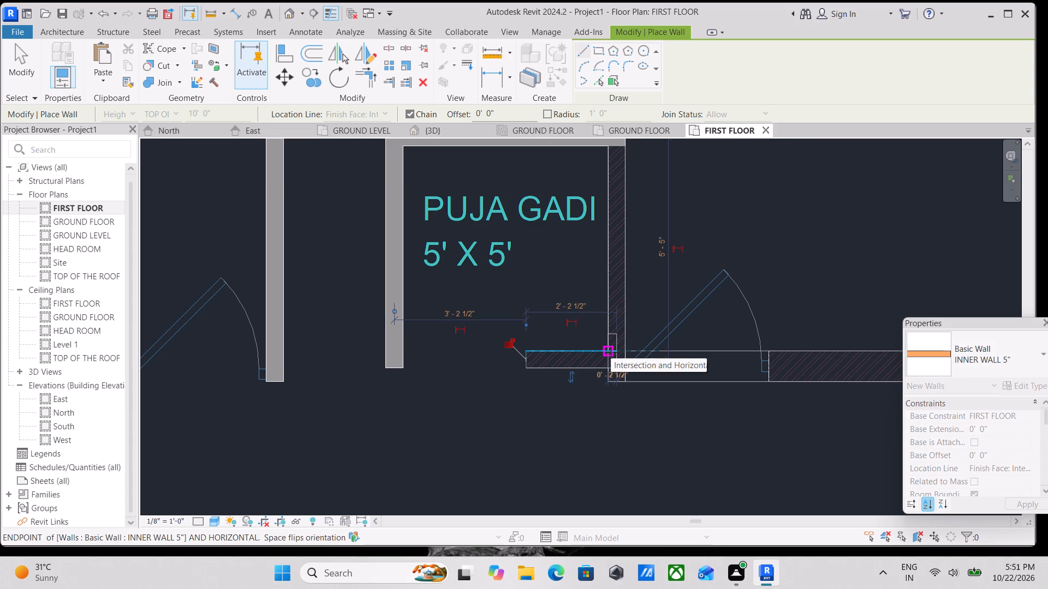
key("Escape")
Draw the 5" wall along the door side of both toilets, from the 9" bedroom wall to the study room's CAD wall line.
scroll(558, 380, "down", 8)
middle_click_drag(497, 402, 501, 268)
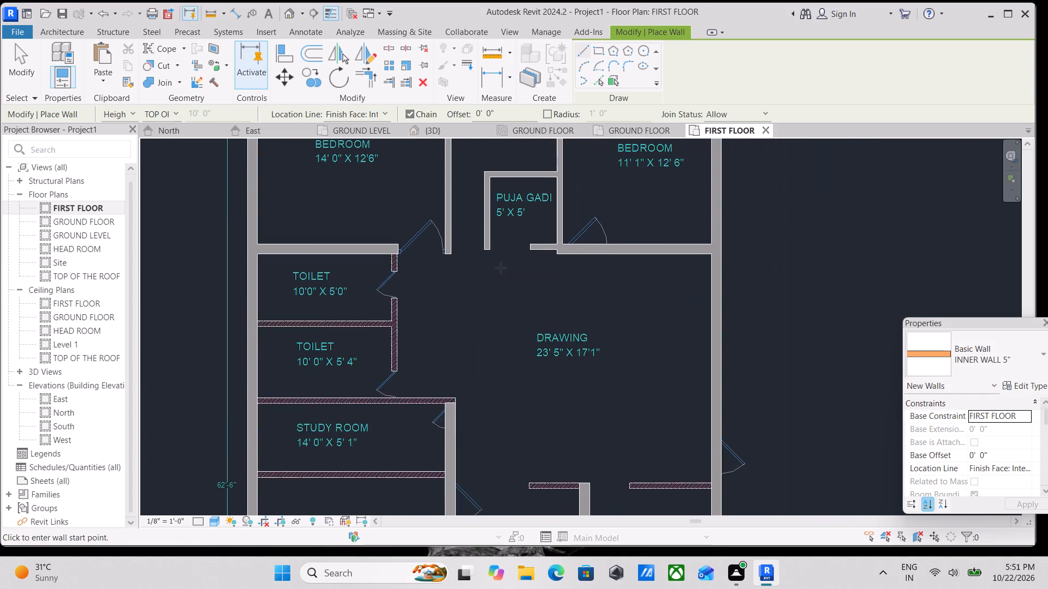
scroll(391, 334, "down", 1)
middle_click_drag(391, 334, 516, 322)
scroll(542, 251, "up", 7)
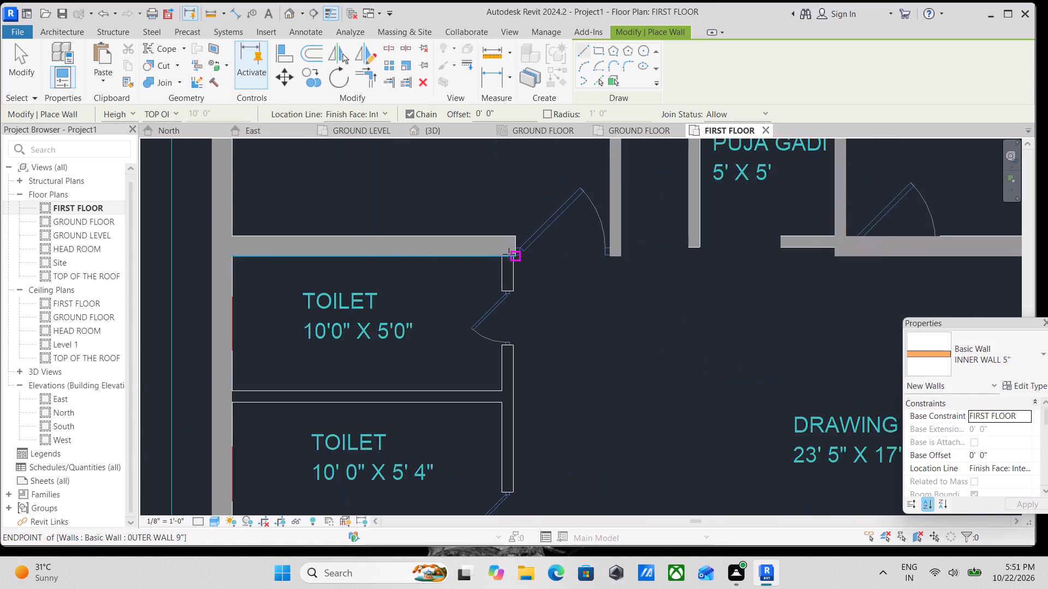
scroll(509, 254, "up", 1)
left_click(498, 260)
scroll(496, 382, "down", 1)
middle_click_drag(496, 382, 473, 231)
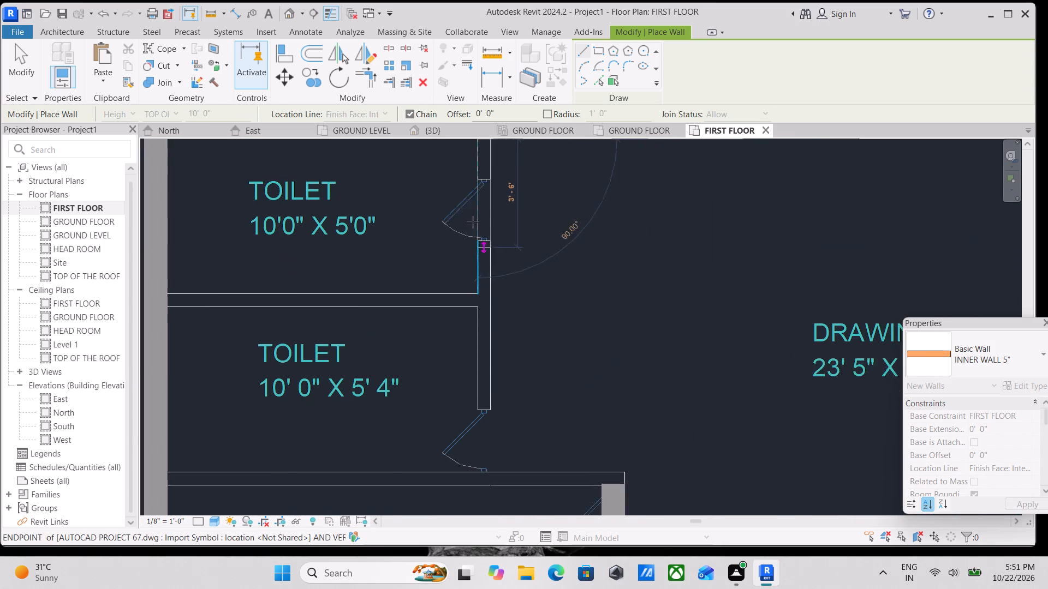
left_click(478, 458)
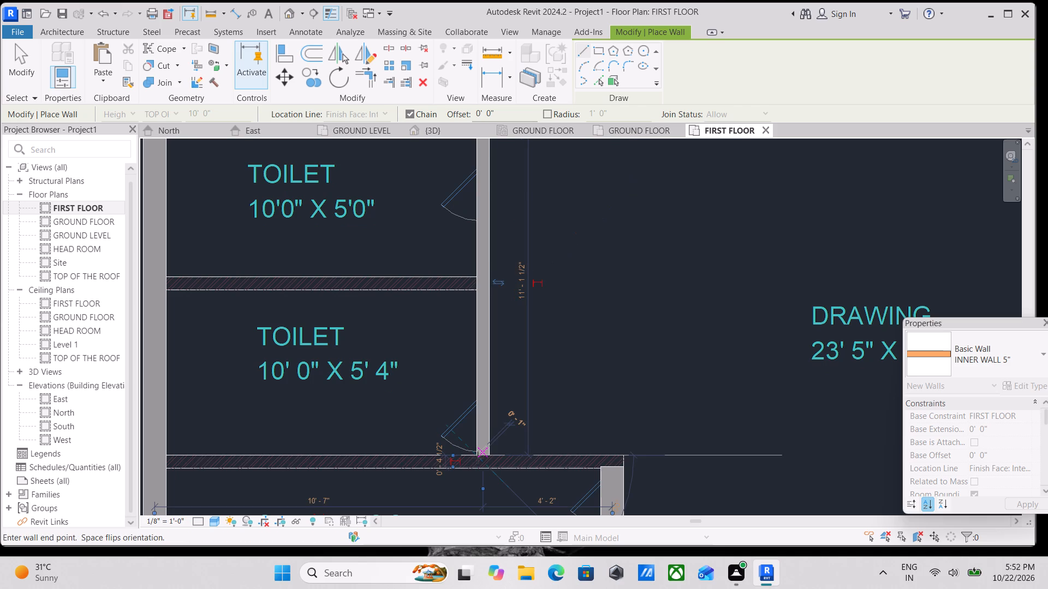
key("Escape")
Draw the 10'-0" long 5" partition between the two toilets, from the outer wall to the toilets' door-side wall.
scroll(311, 315, "down", 2)
middle_click_drag(311, 315, 465, 315)
scroll(379, 292, "up", 2)
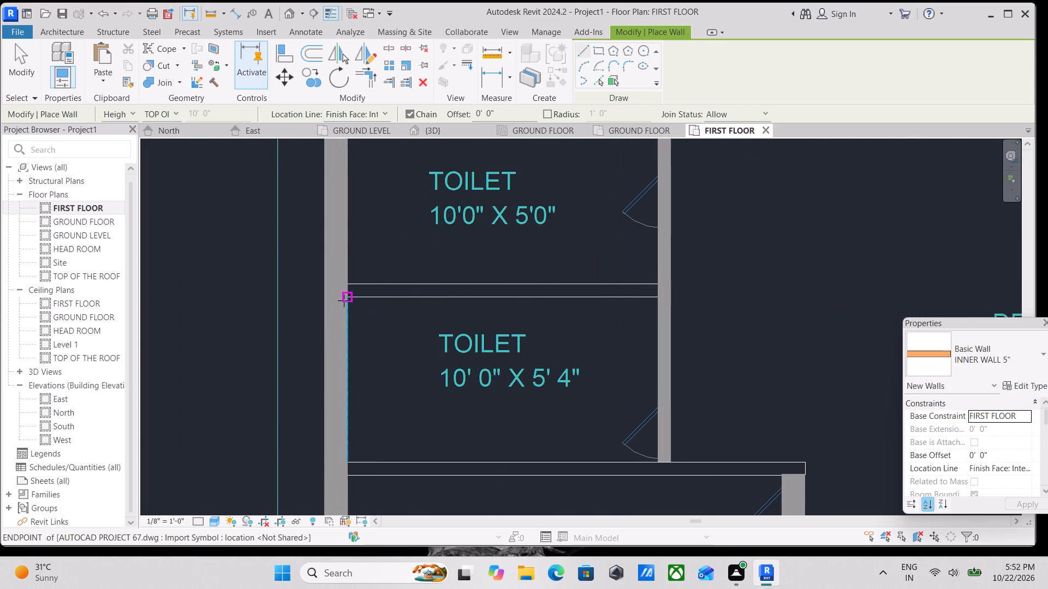
left_click(349, 299)
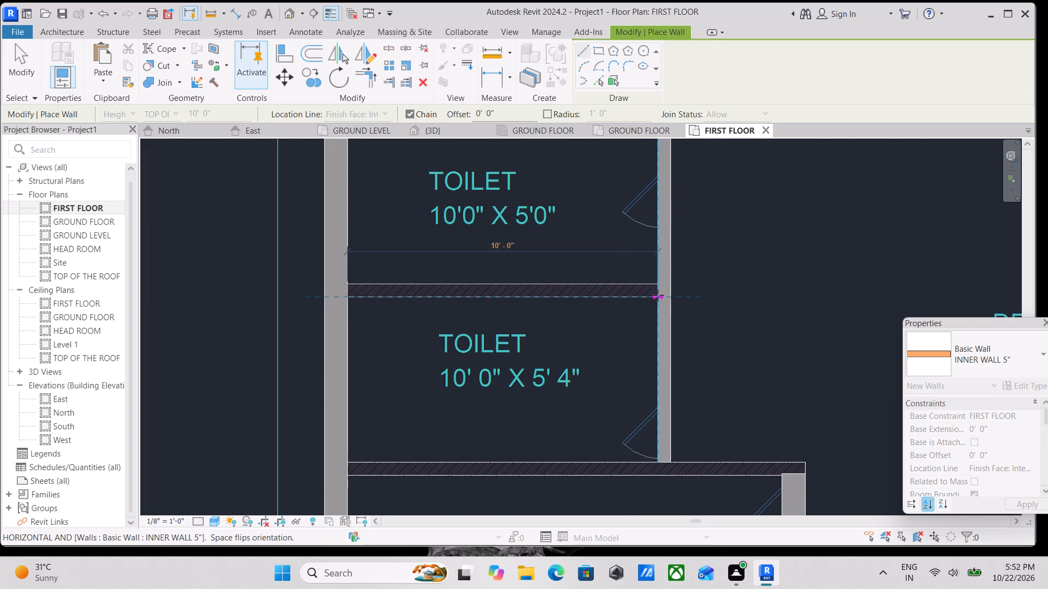
left_click(658, 295)
key("Escape")
Draw the 5" wall between the lower toilet and the study room, from the CAD wall's outer corner to the outer wall.
scroll(579, 332, "down", 2)
middle_click_drag(579, 332, 501, 256)
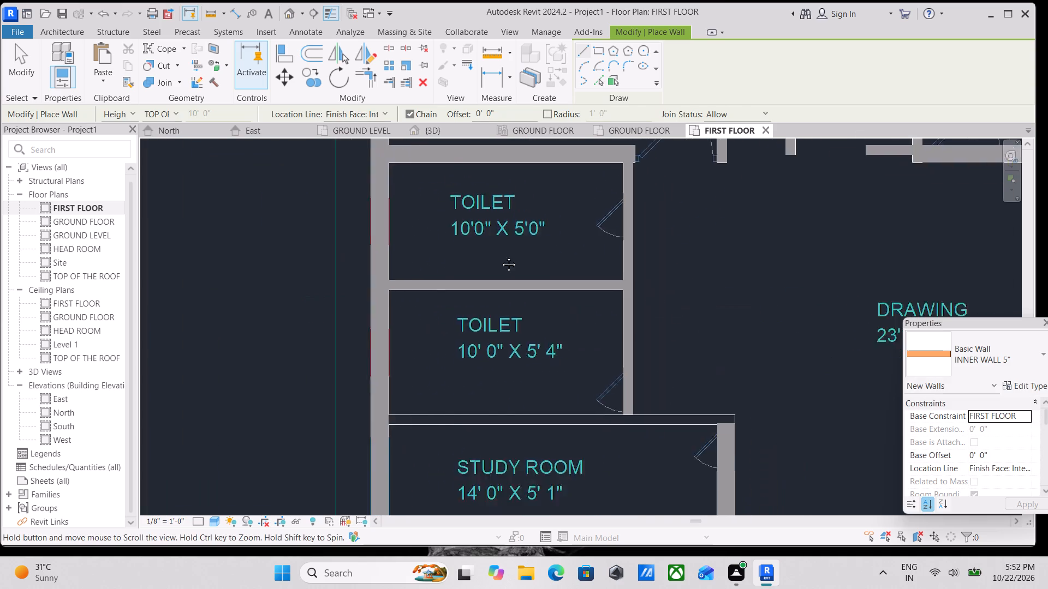
middle_click_drag(501, 256, 467, 221)
scroll(663, 320, "up", 4)
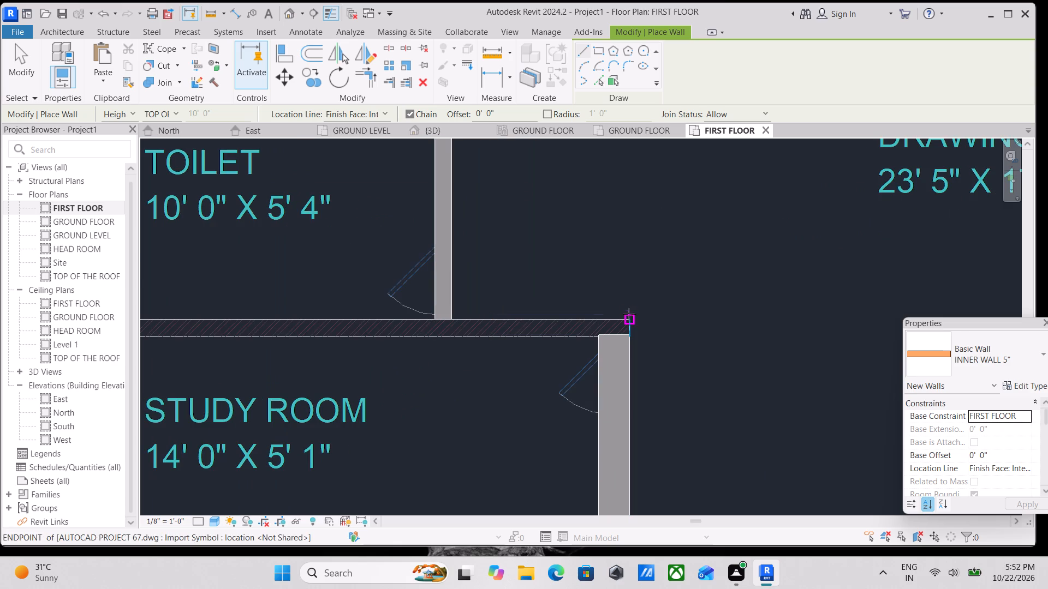
left_click(630, 318)
middle_click_drag(410, 322, 675, 277)
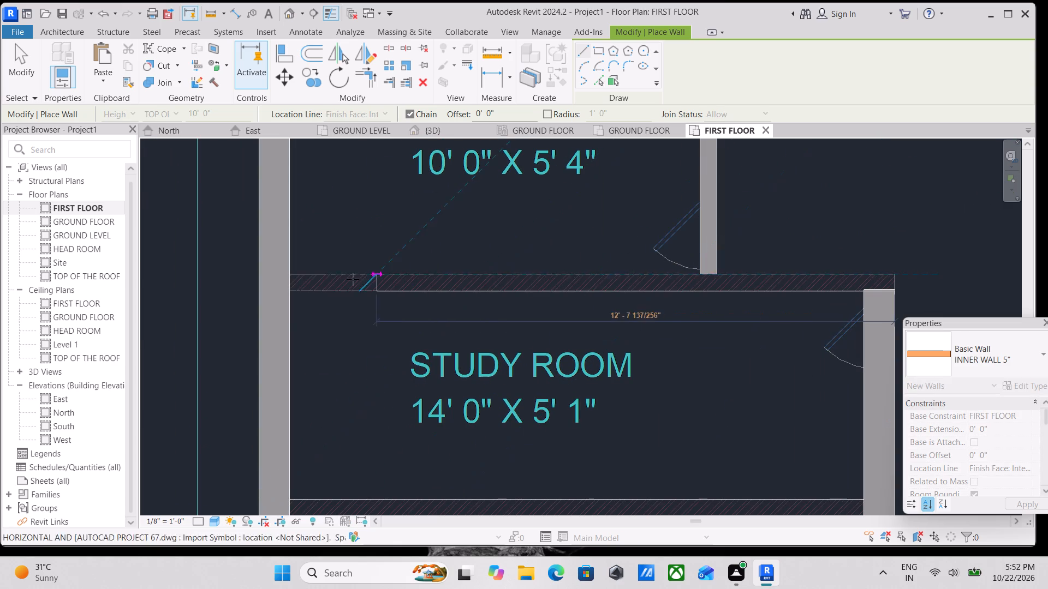
left_click(293, 278)
key("Escape")
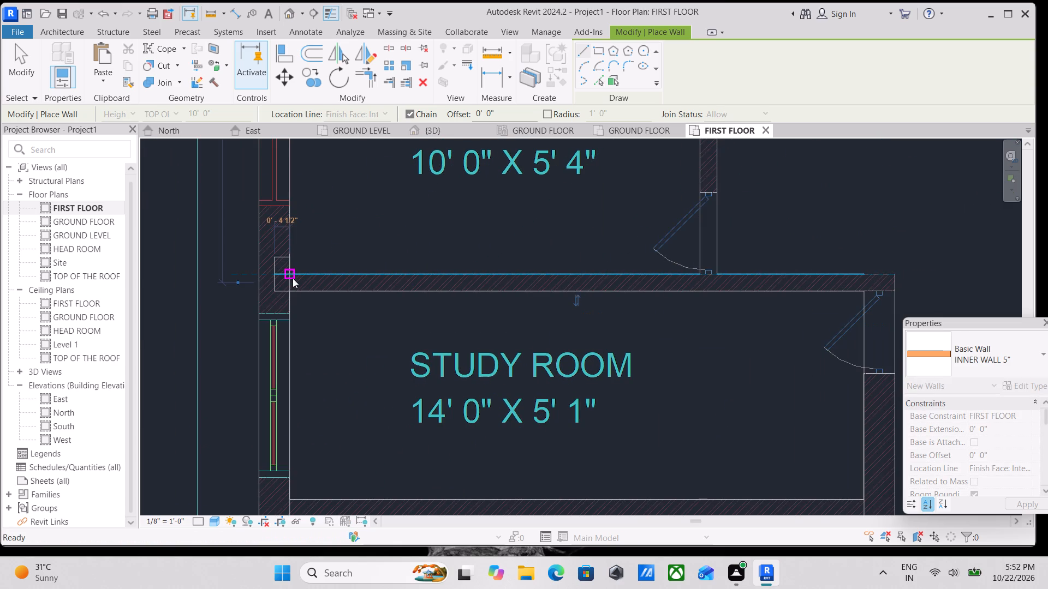
Draw the 14'-0" long 5" wall between the study room and the bedroom, flipped to match the CAD outline.
scroll(313, 279, "down", 5)
scroll(443, 311, "down", 3)
middle_click_drag(443, 311, 360, 261)
scroll(271, 316, "up", 1)
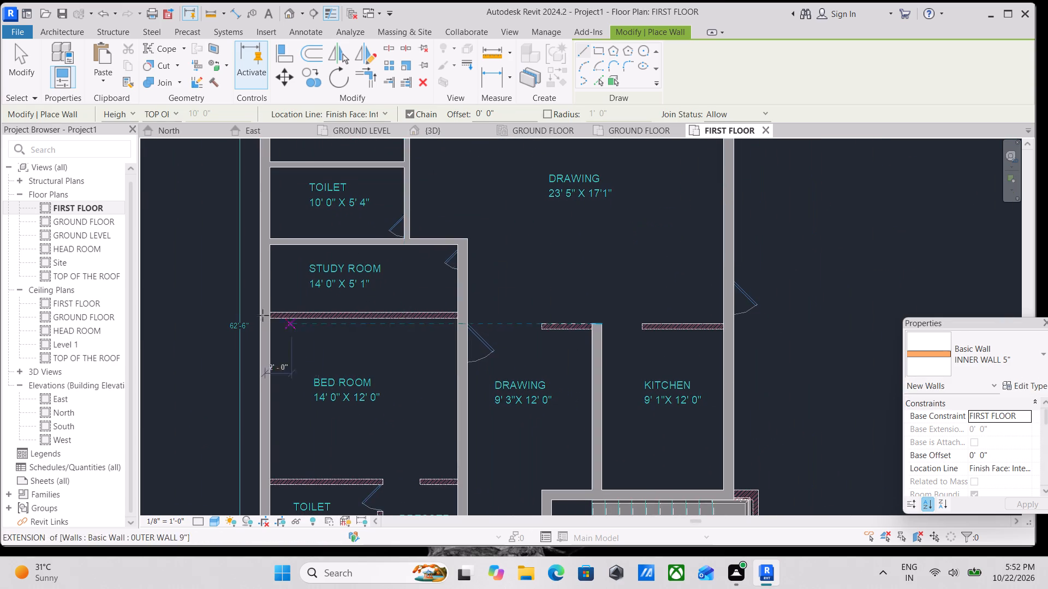
scroll(263, 315, "up", 7)
left_click(295, 321)
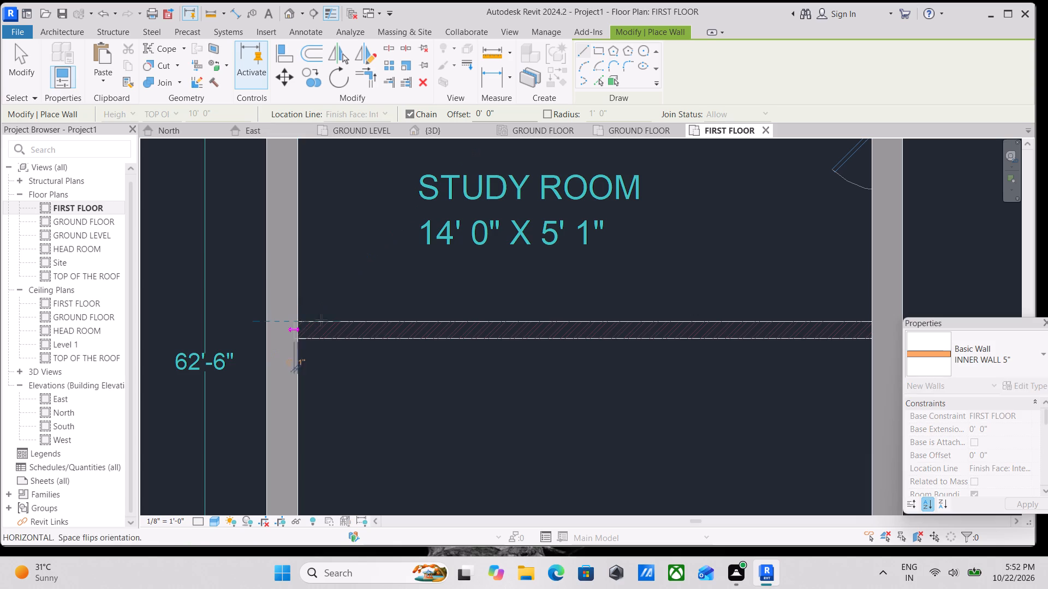
middle_click_drag(534, 315, 233, 317)
key("space")
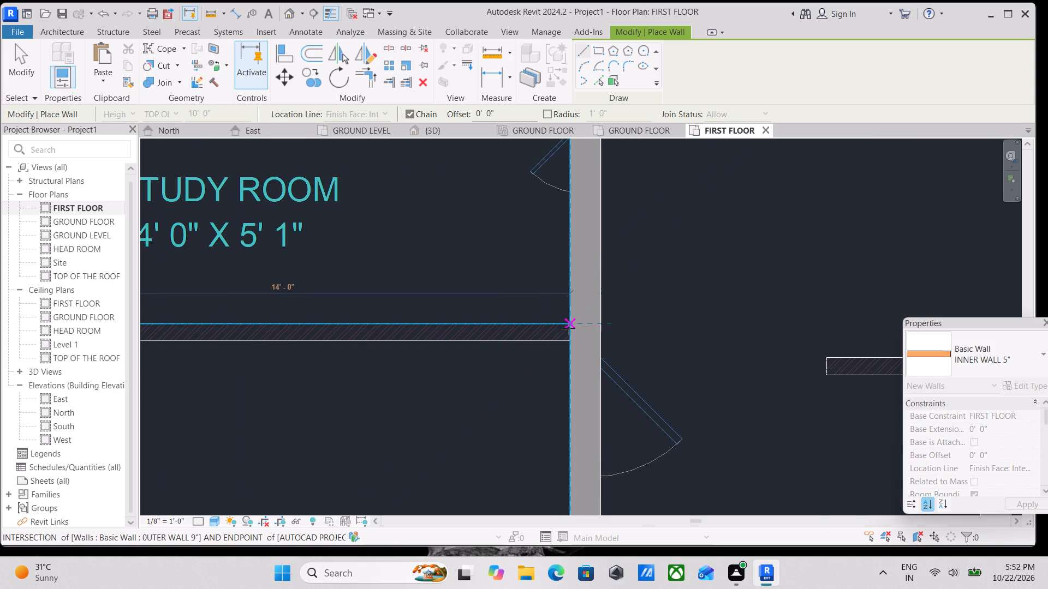
left_click(569, 328)
key("Escape")
Draw the 6'-1" long 5" kitchen wall from the outer wall to its CAD endpoint, flipped onto the CAD outline.
scroll(569, 328, "down", 7)
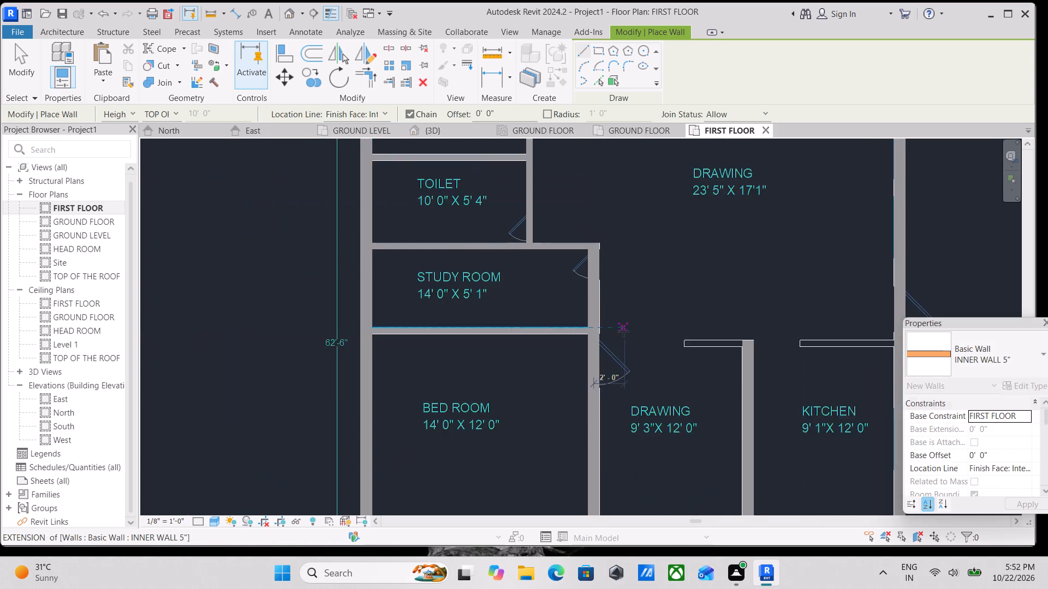
middle_click_drag(623, 331, 391, 275)
scroll(680, 291, "up", 4)
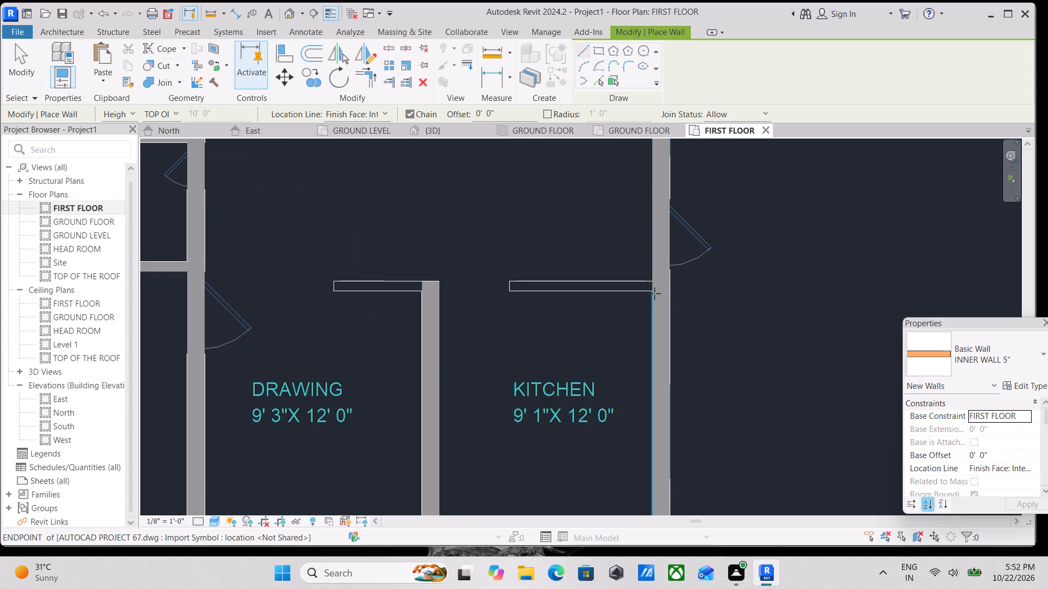
left_click(653, 292)
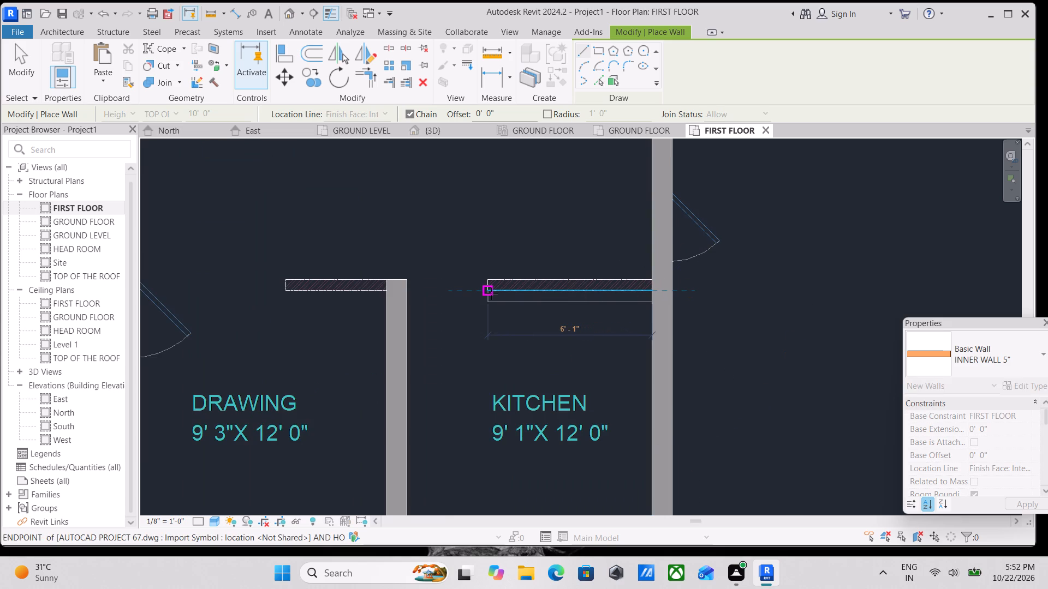
key("space")
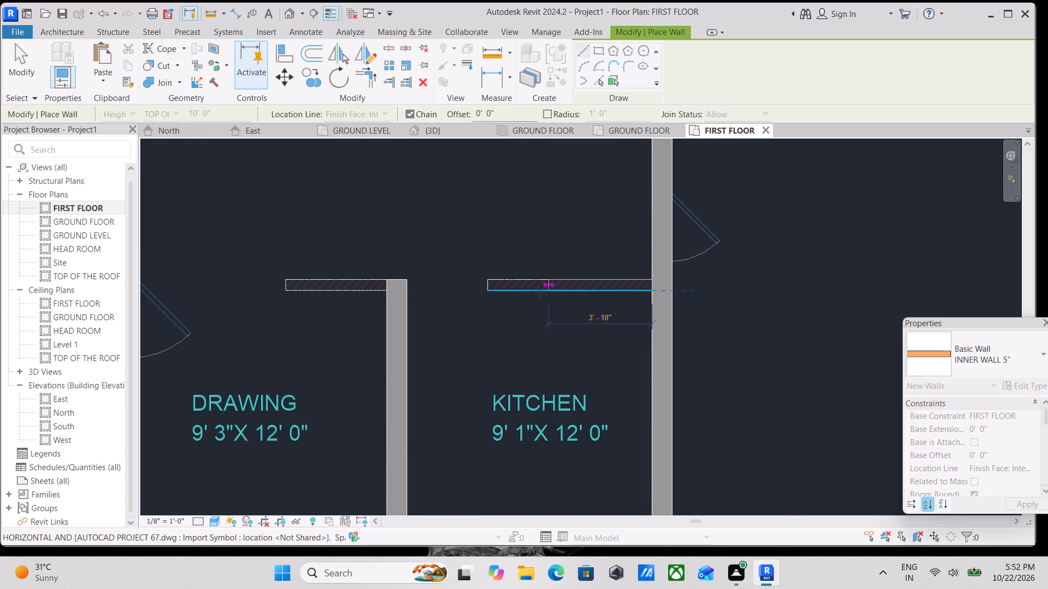
left_click(491, 293)
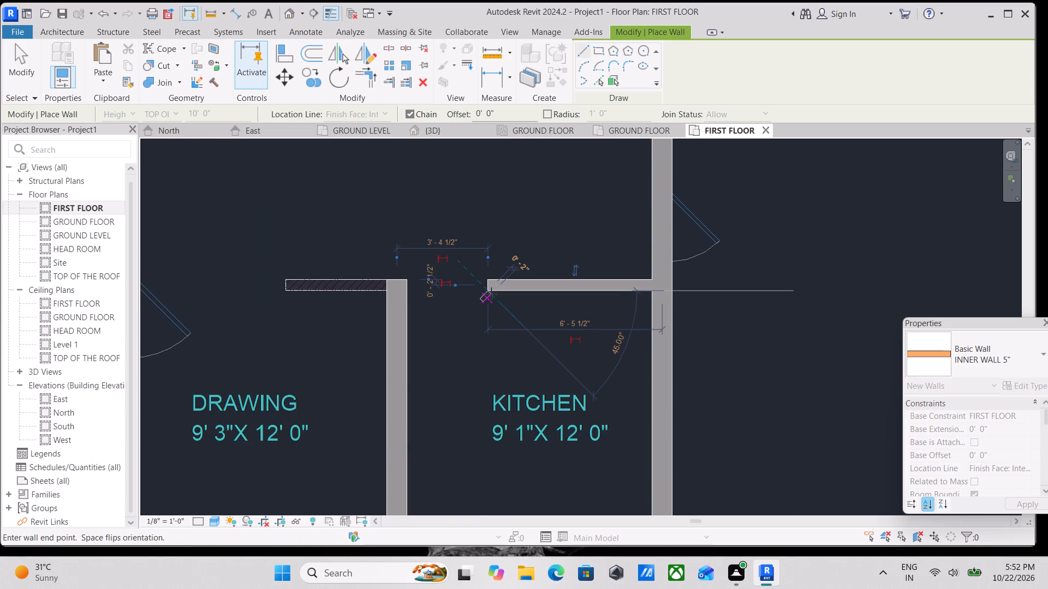
key("Escape")
Draw the 3'-9" long 5" wall stub at the small drawing room, from its CAD endpoint to the 9" kitchen partition.
scroll(496, 290, "down", 2)
scroll(333, 281, "up", 2)
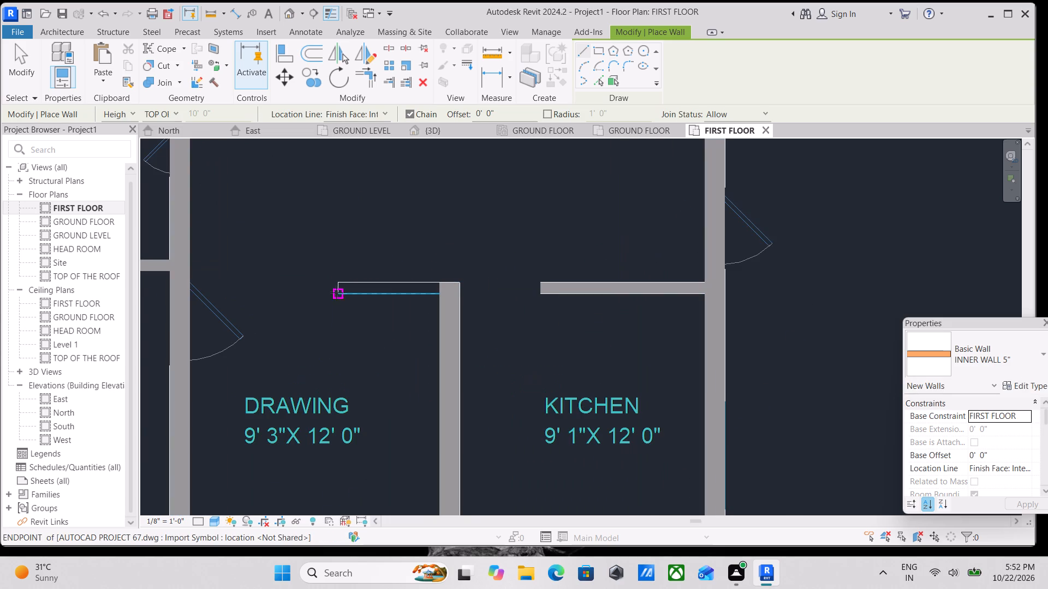
left_click(341, 298)
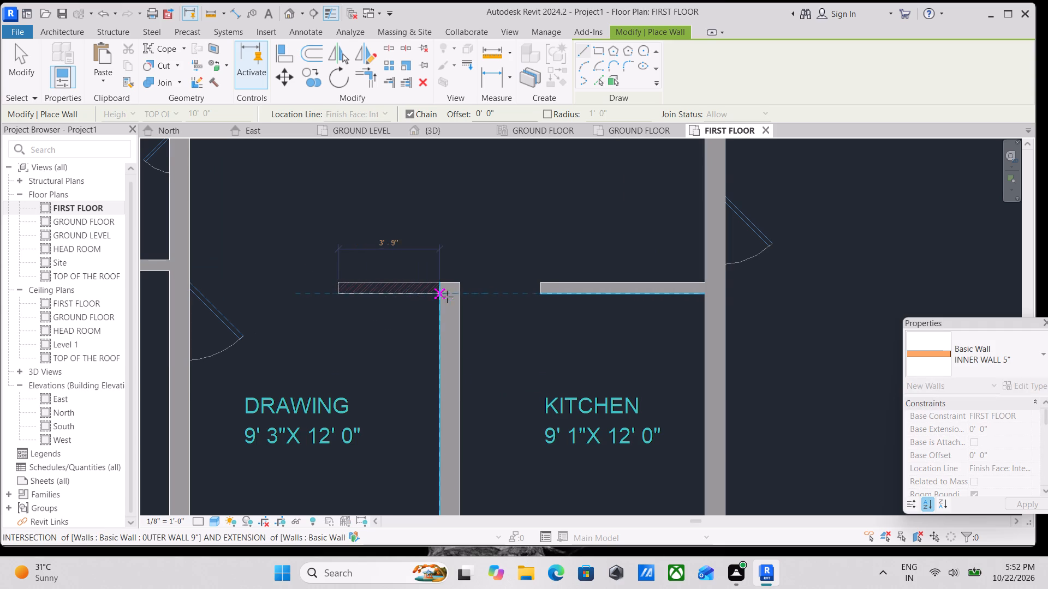
left_click(437, 296)
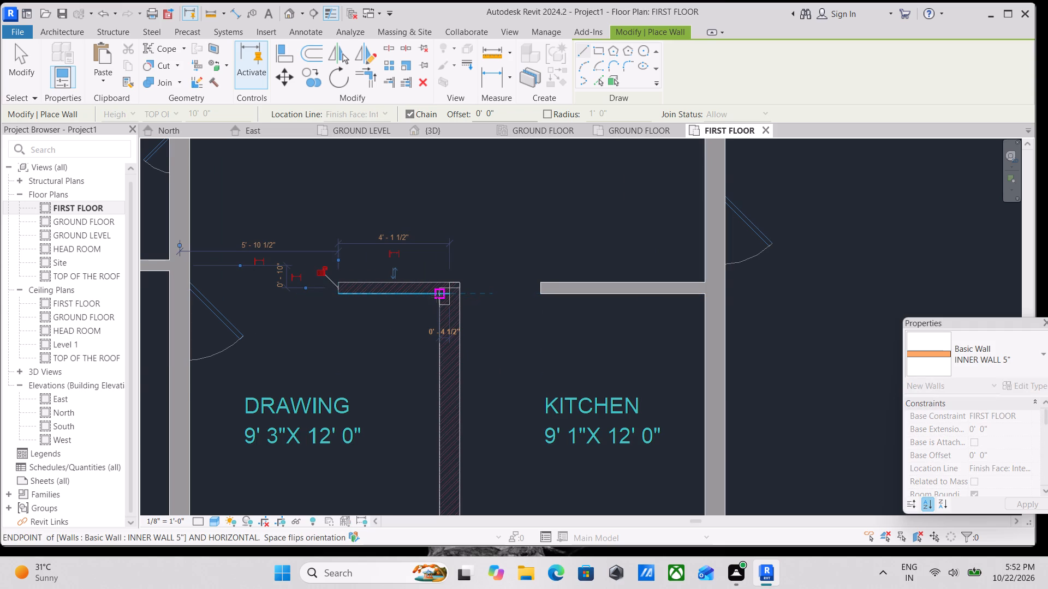
key("Escape")
scroll(437, 296, "down", 3)
key("Escape")
key("Escape")
Extend the free end of the 5" kitchen wall to the 9" wall between the kitchen and the drawing room.
left_click(515, 293)
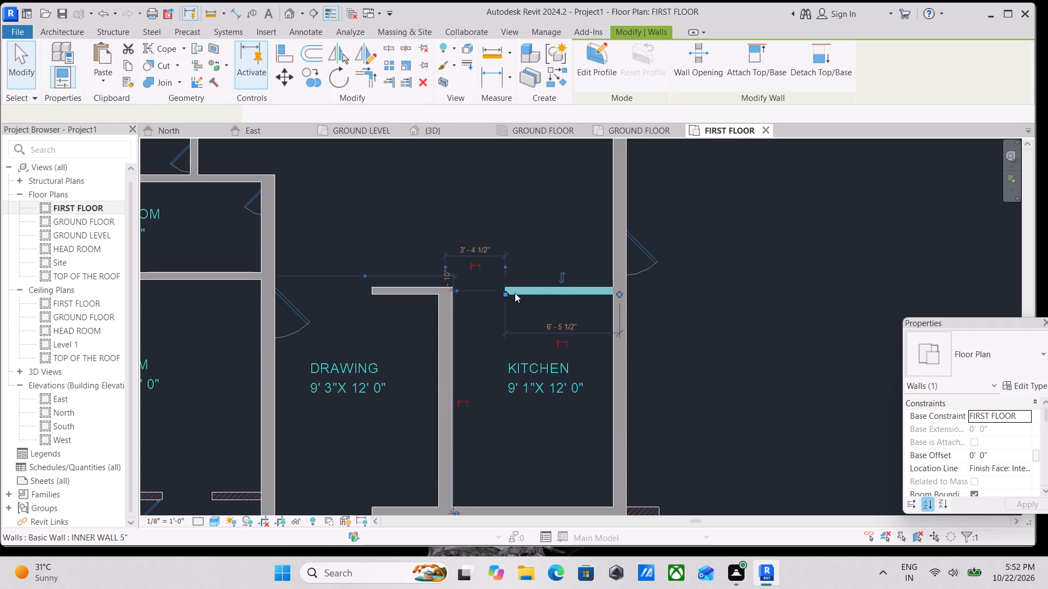
left_click_drag(508, 293, 458, 295)
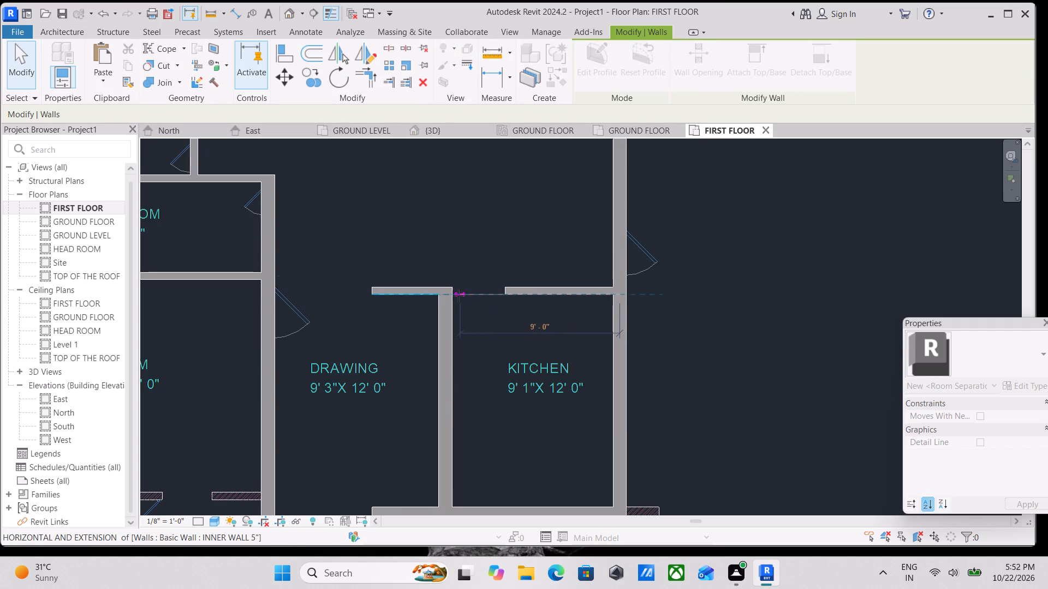
left_click_drag(458, 295, 452, 295)
key("Escape")
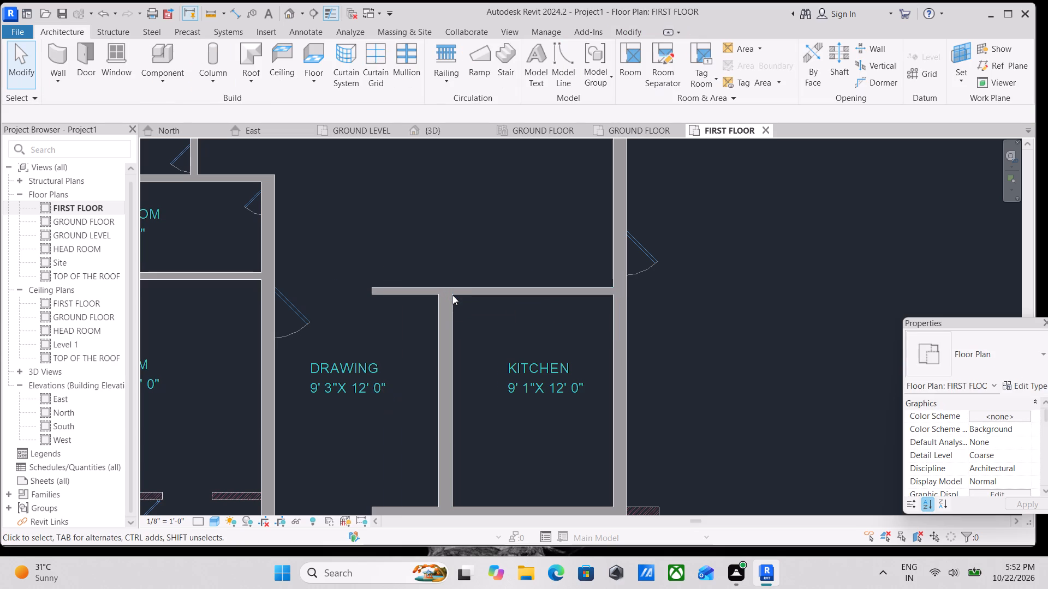
In the 3D view, select a first-floor 9" outer wall and examine its height against the levels from the Right view.
scroll(458, 254, "down", 3)
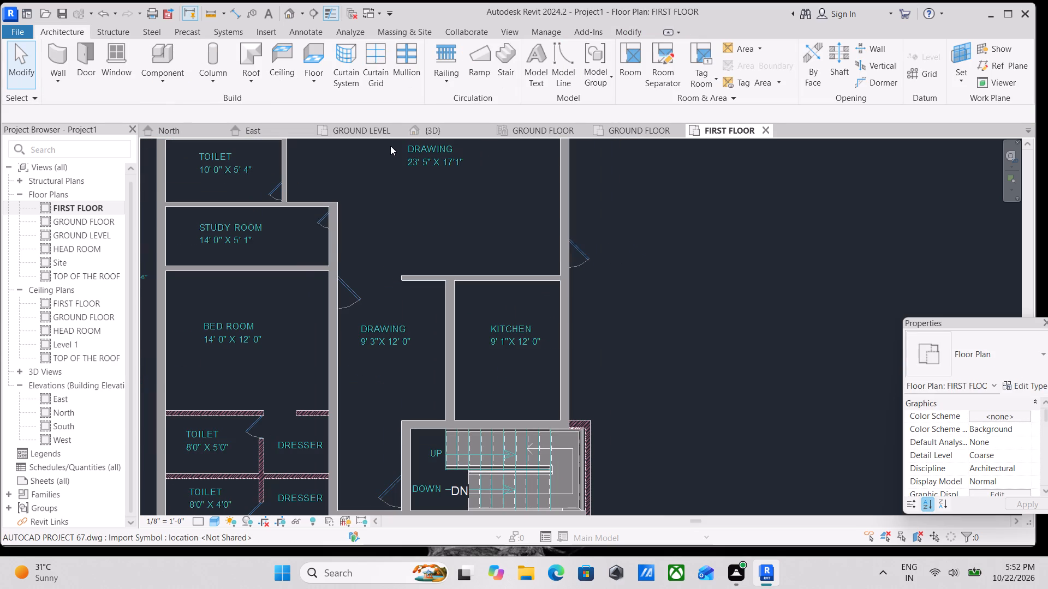
left_click(430, 134)
scroll(438, 141, "down", 3)
scroll(508, 215, "up", 2)
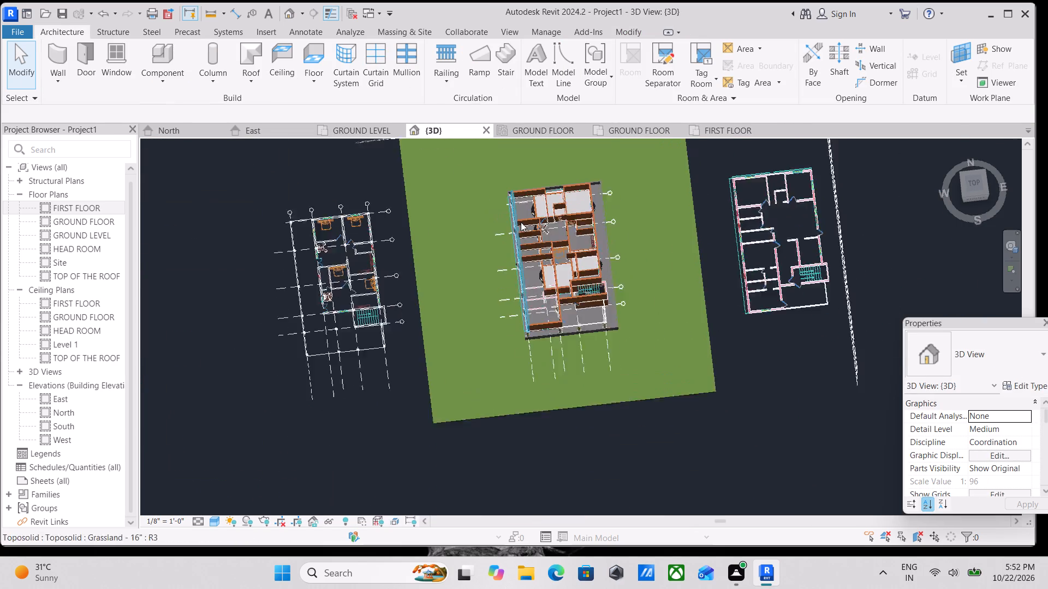
scroll(571, 261, "up", 2)
middle_click_drag(573, 283, 480, 0, "shift")
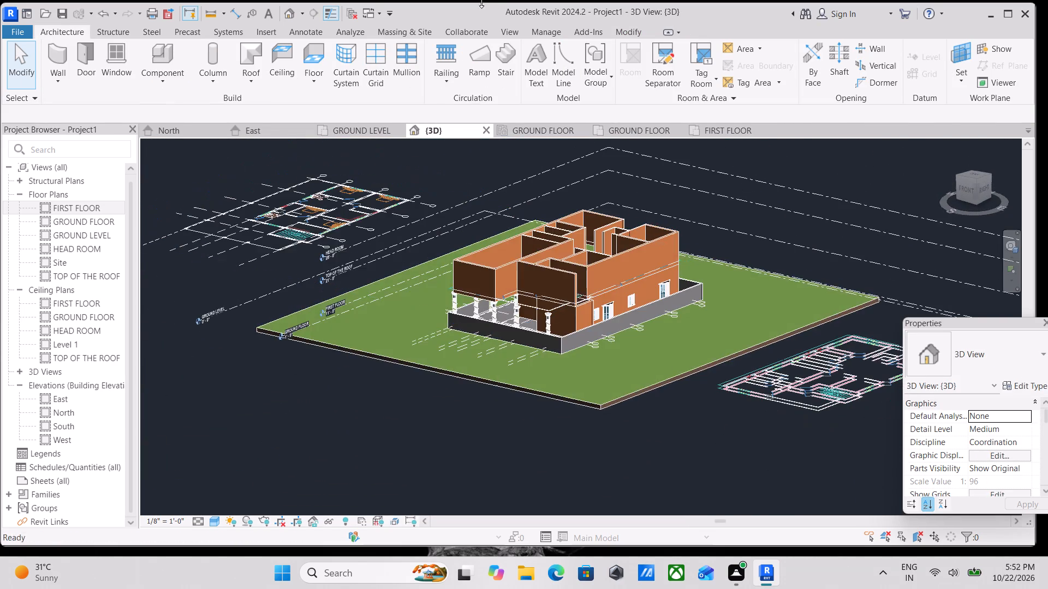
middle_click_drag(553, 274, 440, 279, "shift")
scroll(638, 308, "up", 6)
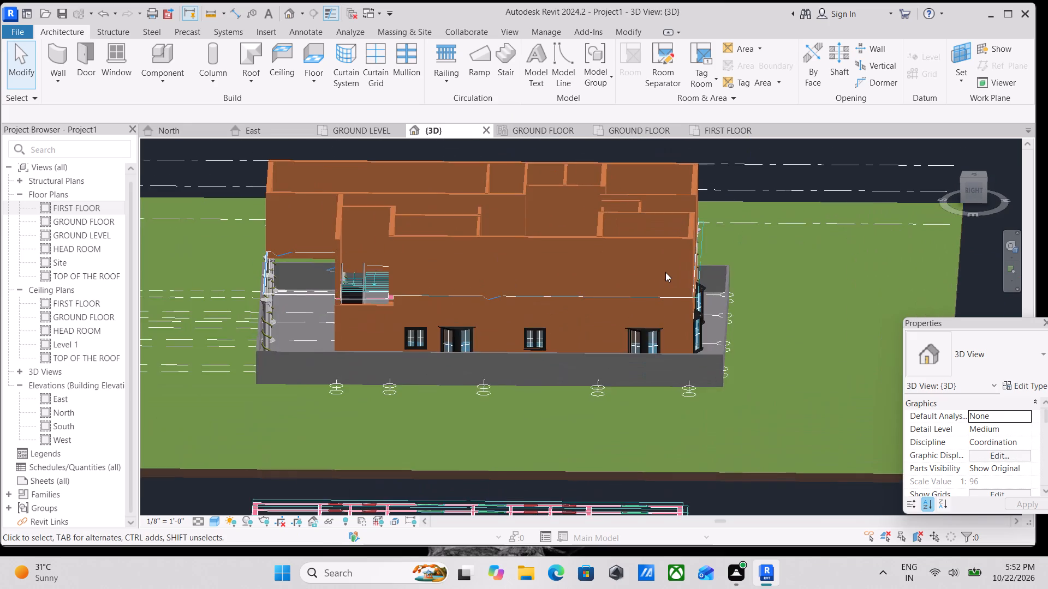
left_click(622, 237)
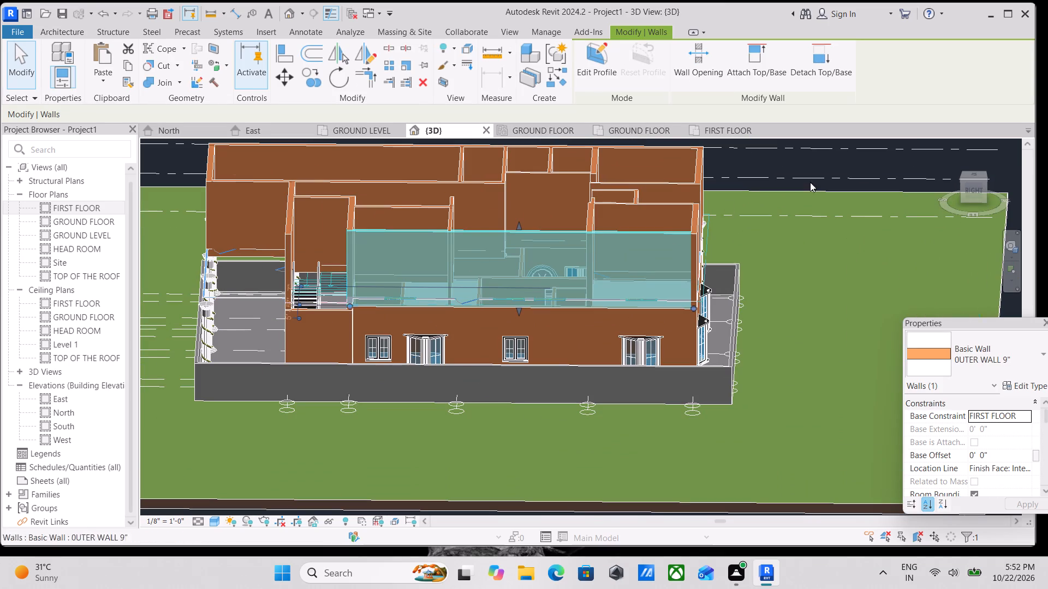
left_click(974, 191)
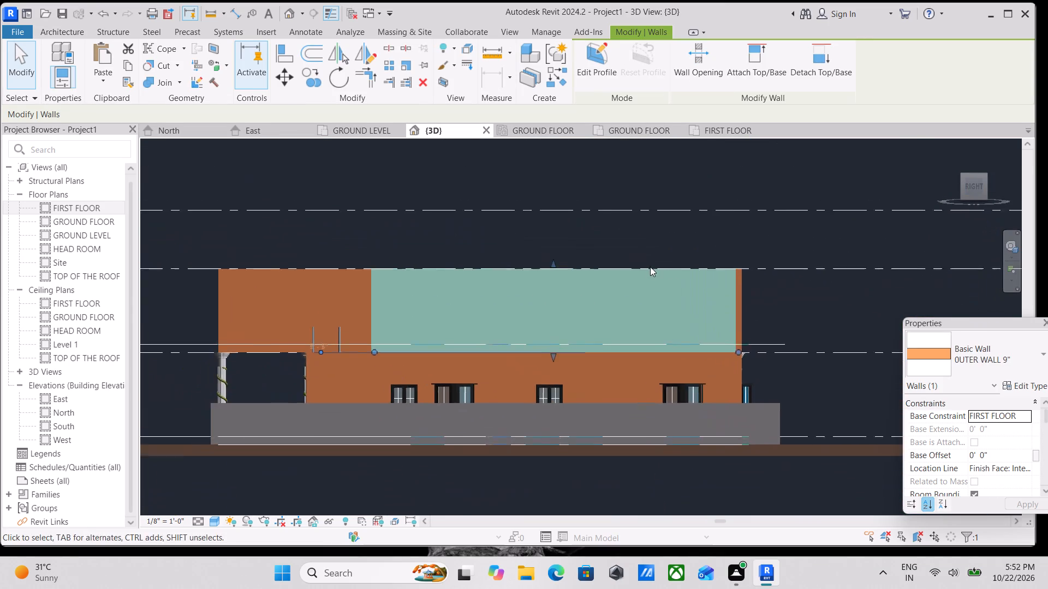
scroll(650, 267, "down", 1)
scroll(303, 348, "down", 1)
middle_click_drag(386, 345, 563, 304)
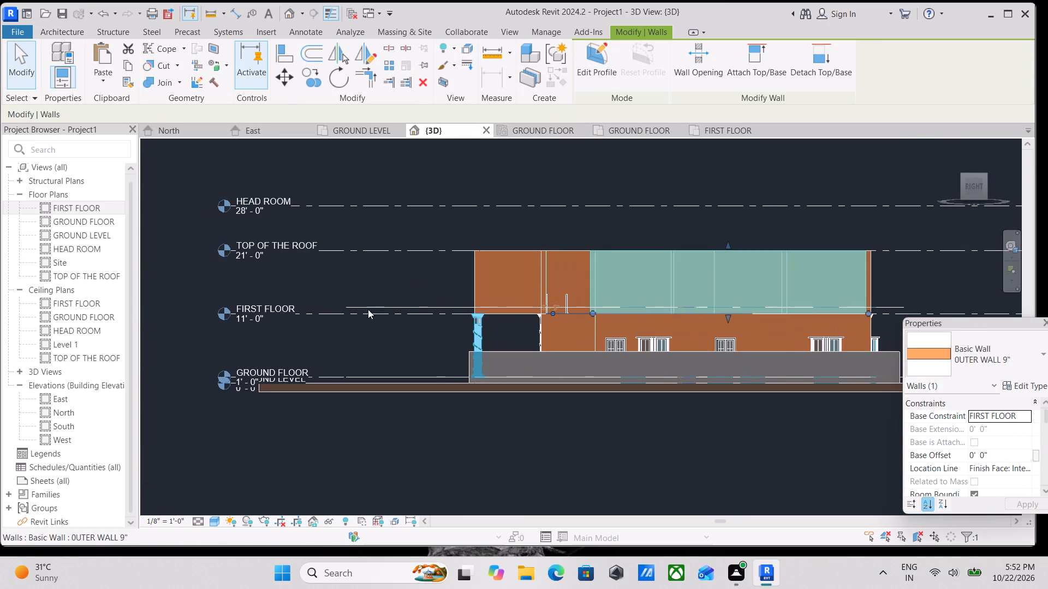
scroll(354, 309, "up", 2)
scroll(492, 319, "up", 2)
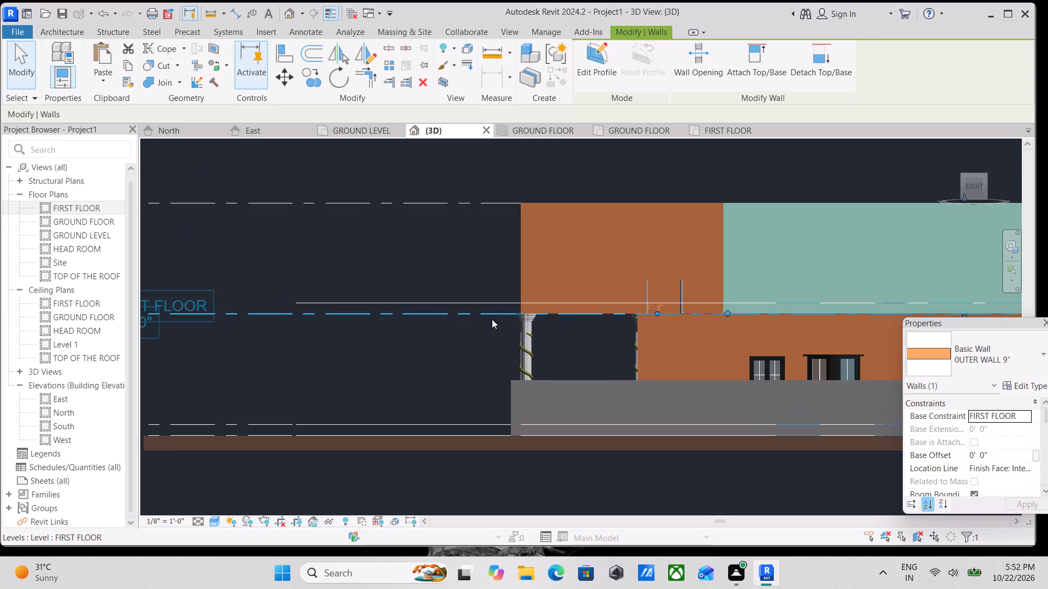
scroll(390, 297, "down", 2)
middle_click_drag(408, 297, 478, 295)
Select the imported AUTOCAD PROJECT 67.dwg plan near the first floor and examine its height relative to the FIRST FLOOR level.
left_click(429, 299)
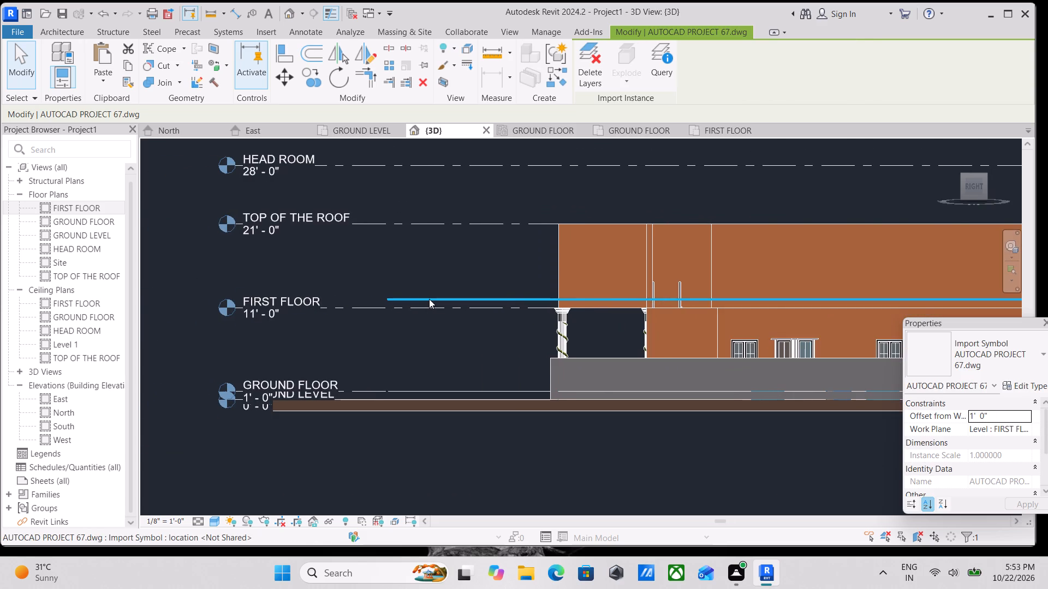
scroll(445, 291, "down", 1)
middle_click_drag(445, 291, 319, 296)
scroll(513, 321, "up", 2)
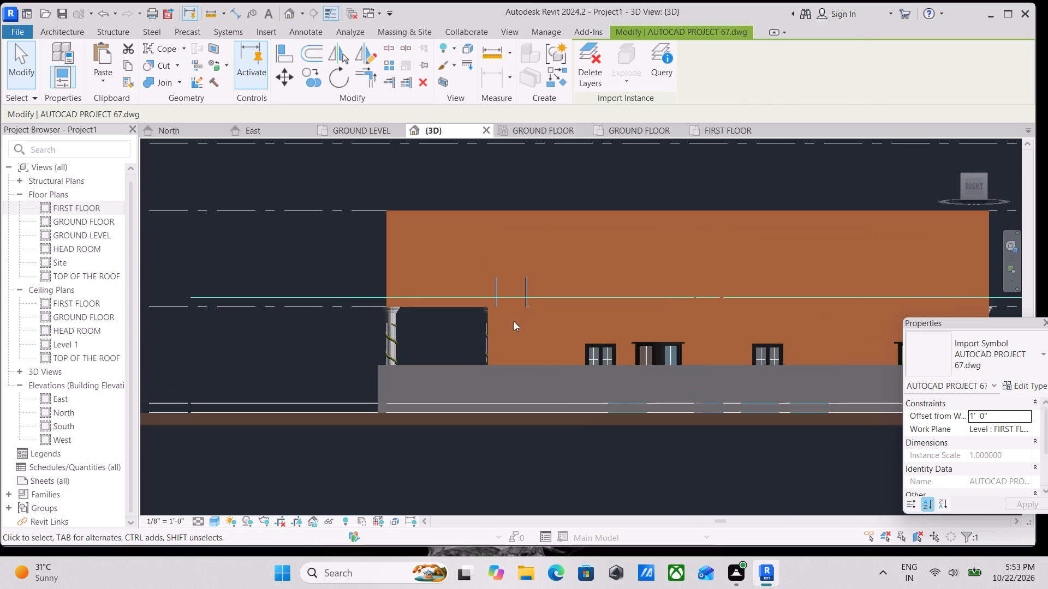
scroll(525, 316, "up", 3)
scroll(525, 316, "down", 5)
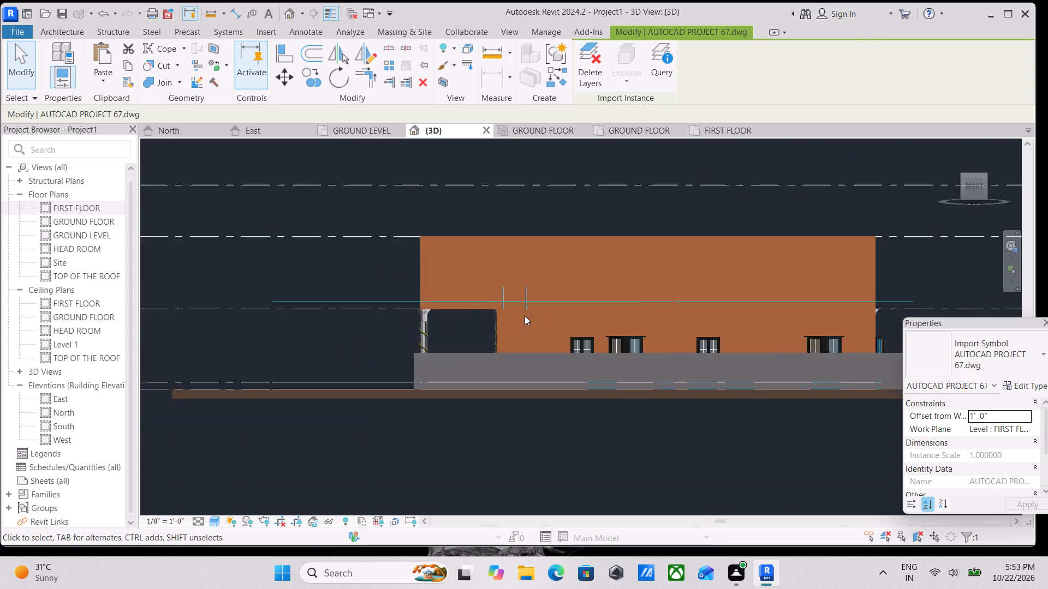
scroll(525, 316, "down", 6)
Examine the first-floor walls against the imported CAD plan from the right and front sides of the 3D model.
middle_click_drag(525, 316, 559, 374, "shift")
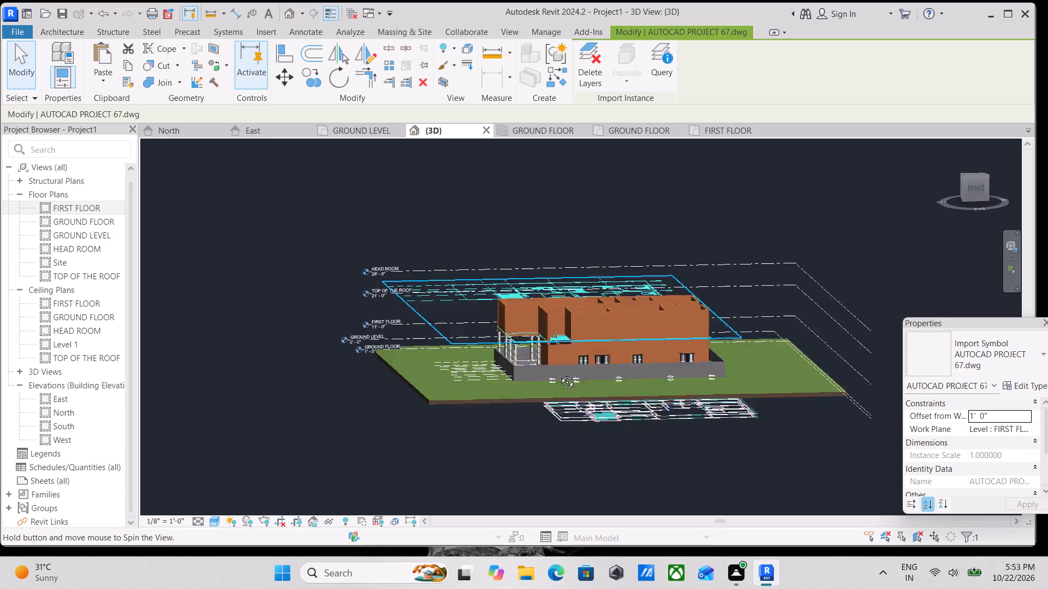
middle_click_drag(559, 374, 639, 458, "shift")
scroll(660, 359, "down", 2)
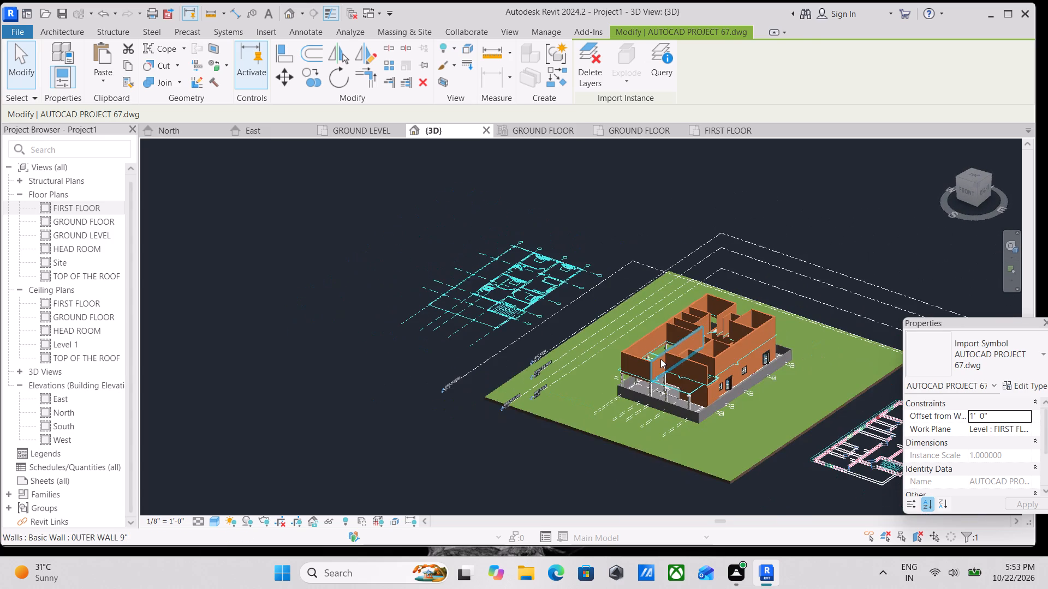
scroll(656, 361, "up", 5)
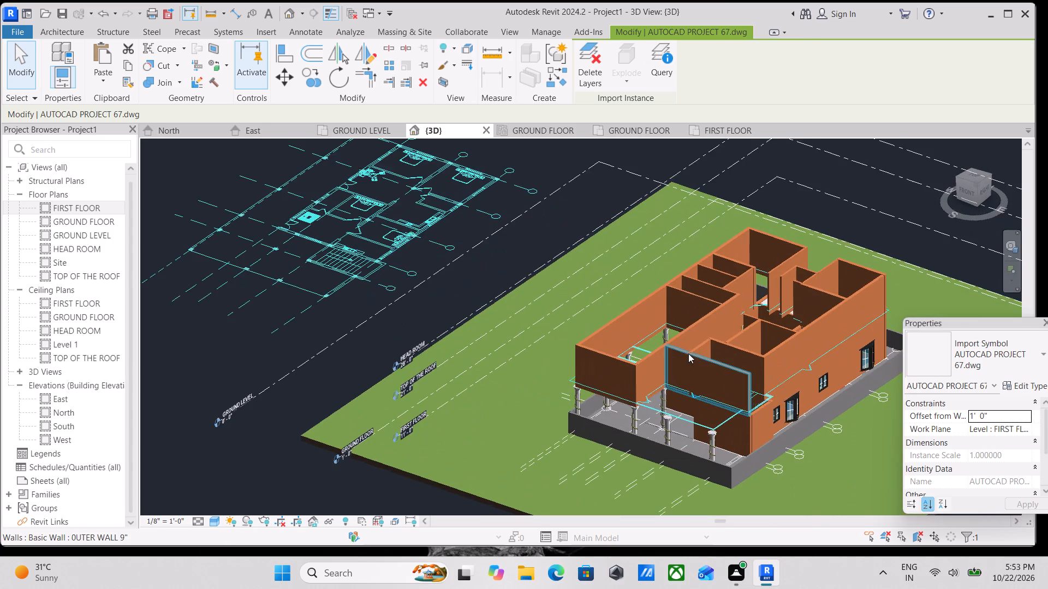
scroll(688, 351, "down", 2)
middle_click_drag(688, 351, 797, 433, "shift")
middle_click_drag(756, 298, 667, 465)
middle_click_drag(735, 354, 651, 135, "shift")
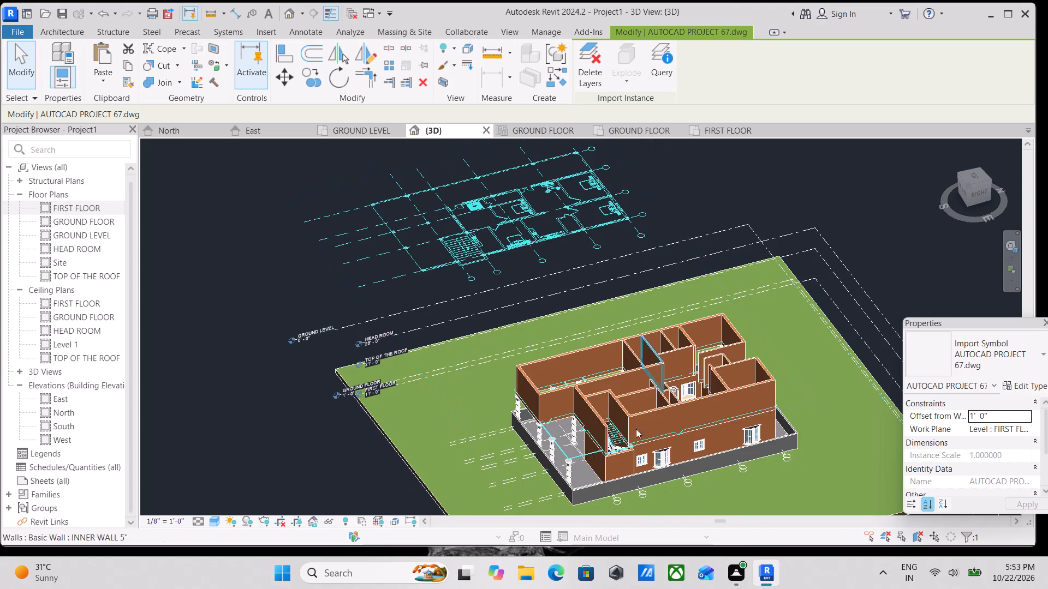
middle_click_drag(634, 449, 631, 323, "shift")
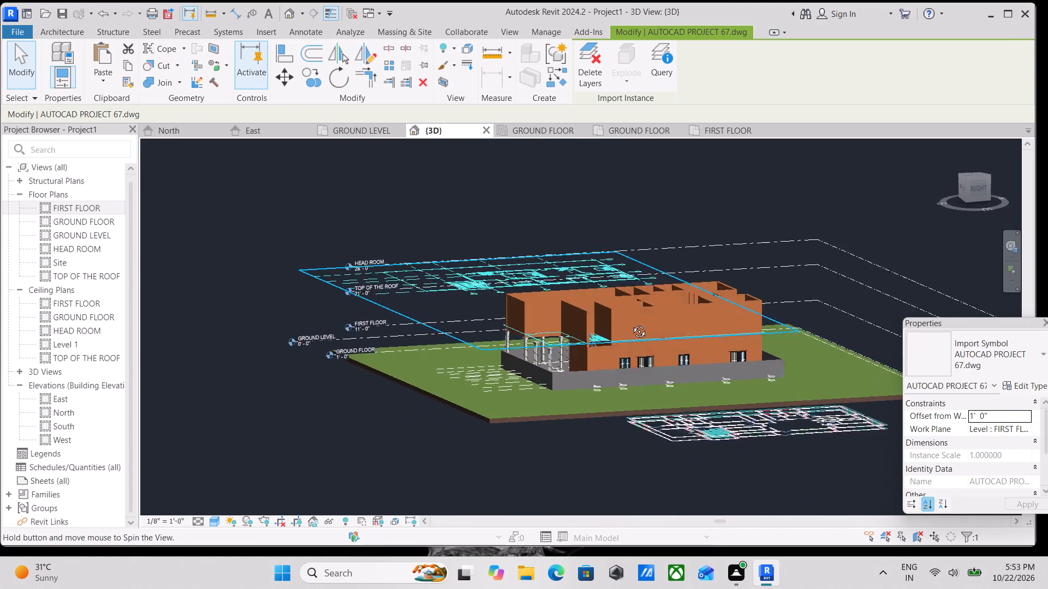
middle_click_drag(631, 323, 644, 357, "shift")
scroll(644, 357, "up", 7)
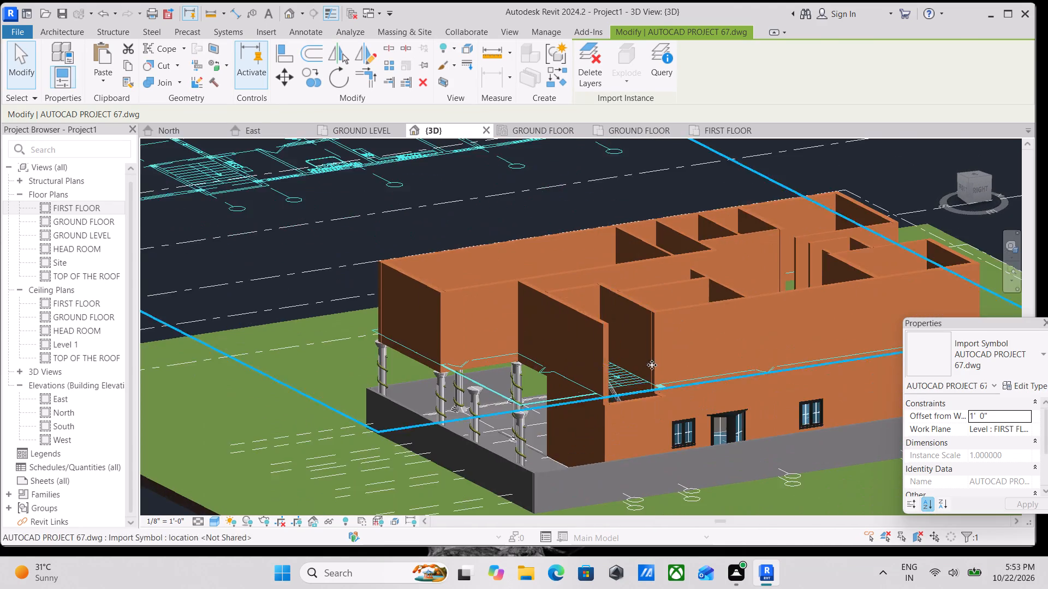
scroll(652, 365, "up", 7)
scroll(699, 365, "down", 8)
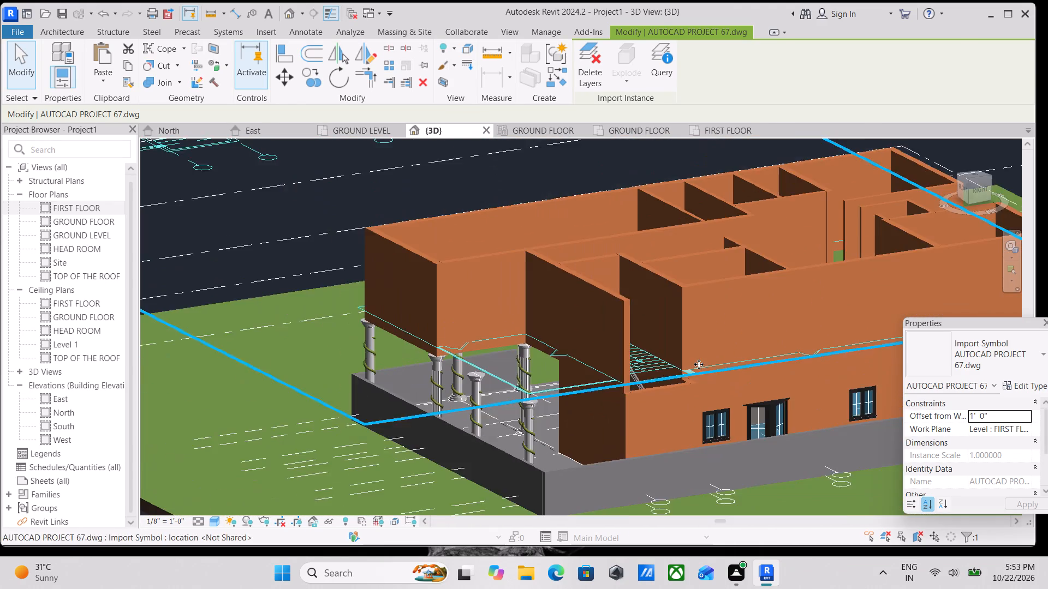
middle_click_drag(699, 364, 565, 401)
scroll(588, 384, "down", 6)
middle_click_drag(584, 385, 676, 479, "shift")
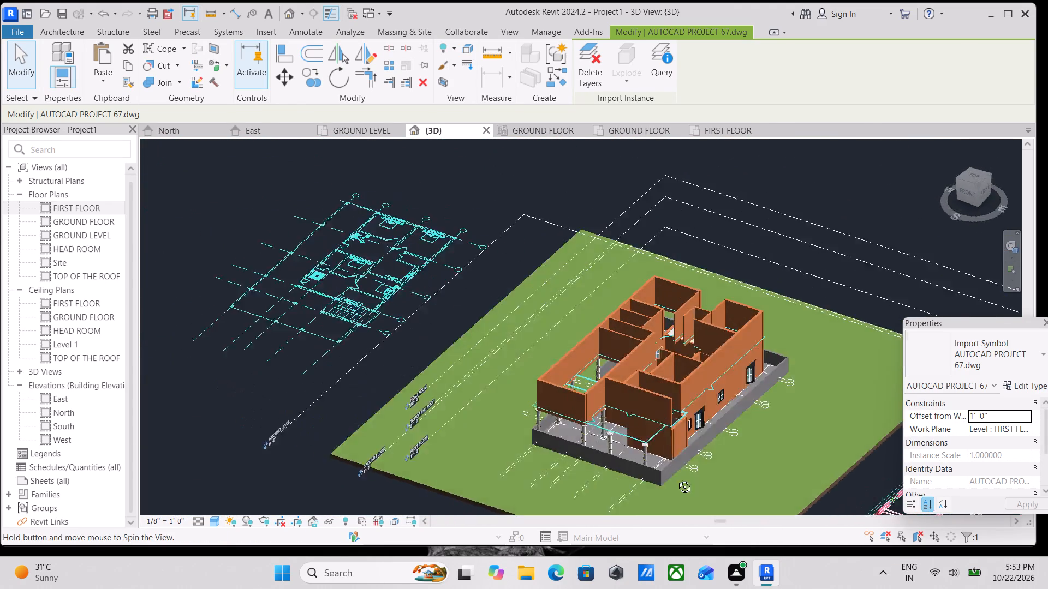
middle_click_drag(676, 479, 680, 495, "shift")
scroll(714, 377, "up", 3)
scroll(684, 273, "up", 4)
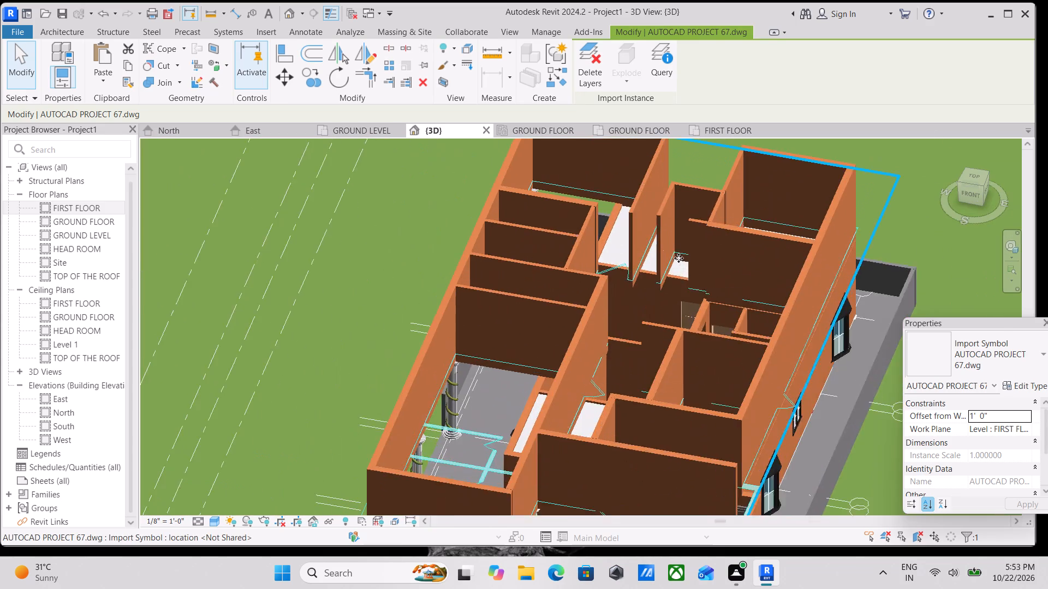
scroll(678, 258, "up", 3)
scroll(656, 239, "down", 2)
scroll(655, 303, "down", 2)
middle_click_drag(643, 302, 652, 341, "shift")
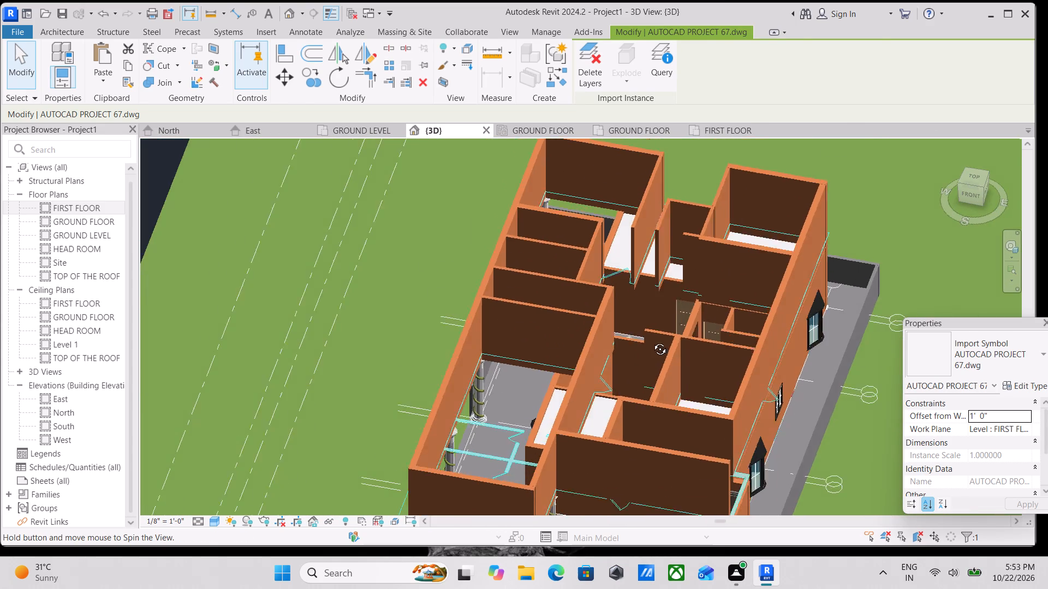
middle_click_drag(652, 341, 695, 418, "shift")
scroll(652, 261, "down", 1)
Inspect the first-floor rooms from above, then the left and back facades, checking the outer walls against the CAD lines.
middle_click_drag(652, 261, 626, 444)
scroll(598, 252, "up", 3)
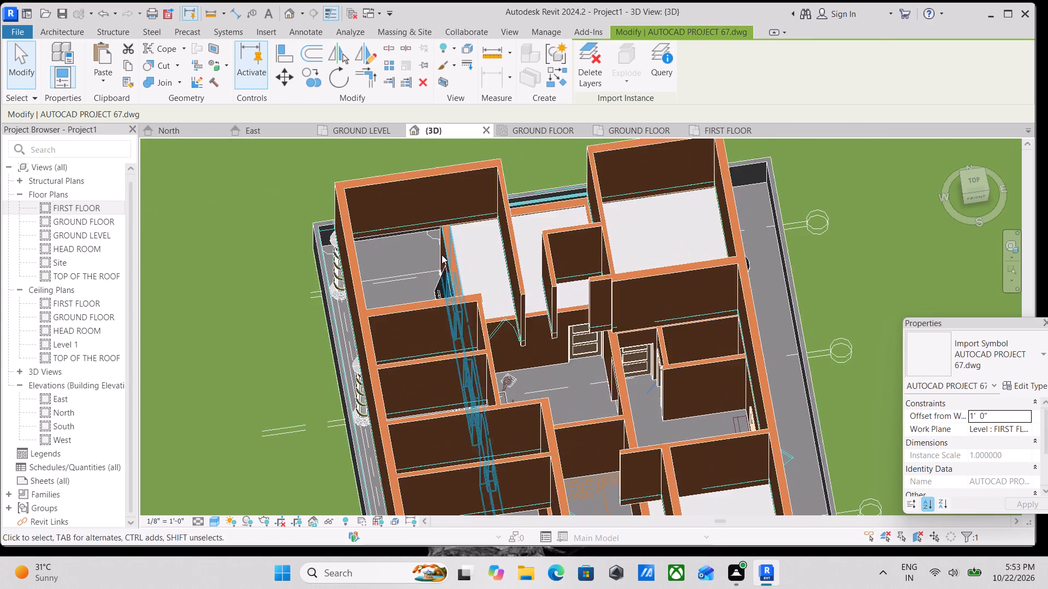
scroll(442, 255, "up", 3)
scroll(429, 253, "down", 12)
middle_click_drag(413, 317, 529, 130, "shift")
scroll(331, 305, "down", 2)
middle_click_drag(338, 330, 339, 330, "shift")
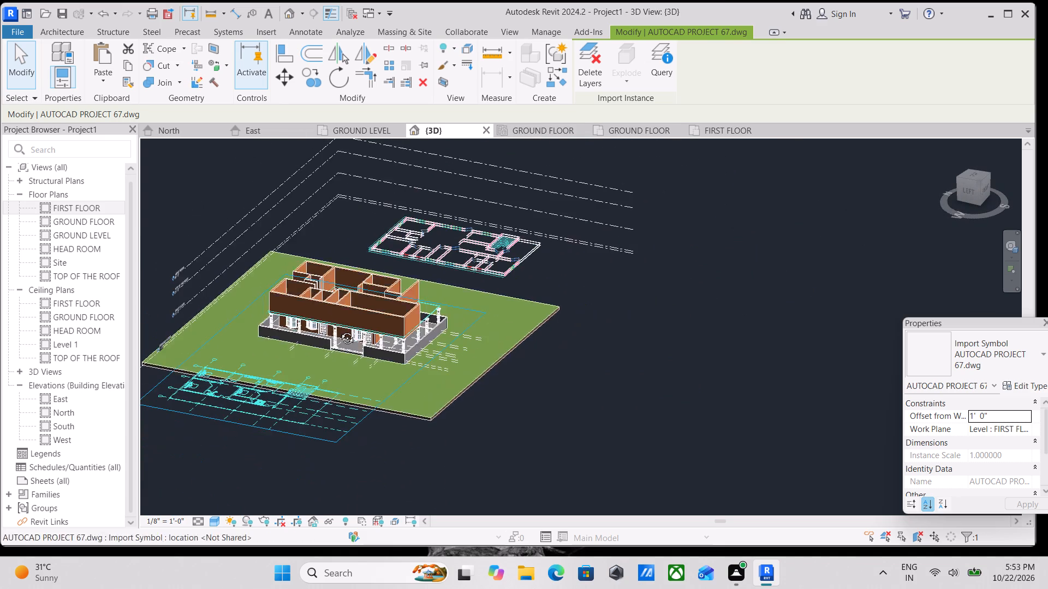
middle_click_drag(339, 330, 390, 249, "shift")
middle_click_drag(263, 351, 348, 356)
scroll(344, 358, "up", 1)
middle_click_drag(326, 371, 409, 394, "shift")
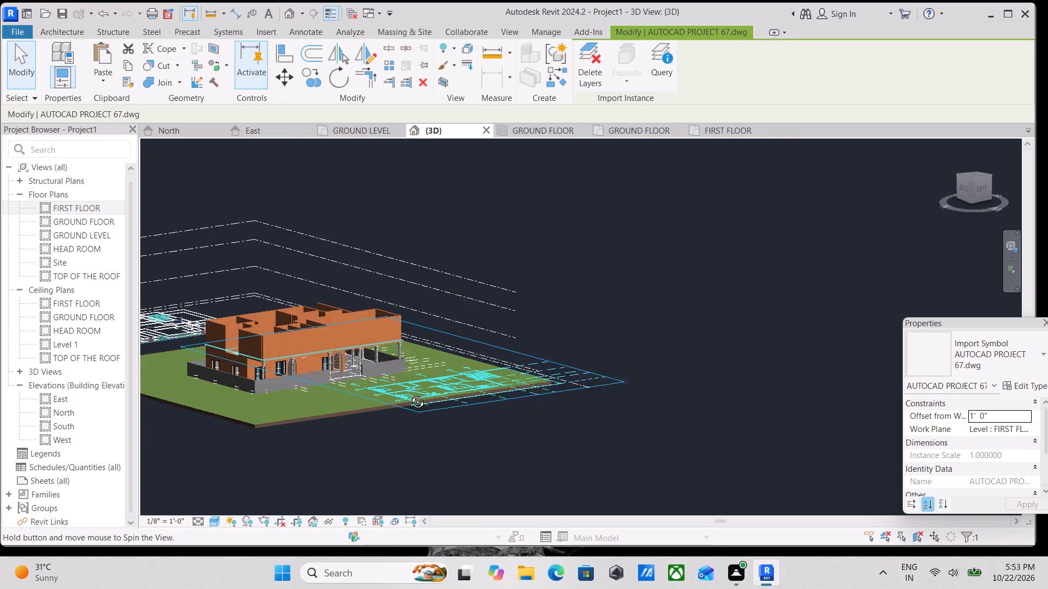
middle_click_drag(409, 394, 412, 395, "shift")
middle_click_drag(235, 364, 347, 381)
middle_click_drag(259, 400, 424, 373)
scroll(339, 384, "up", 3)
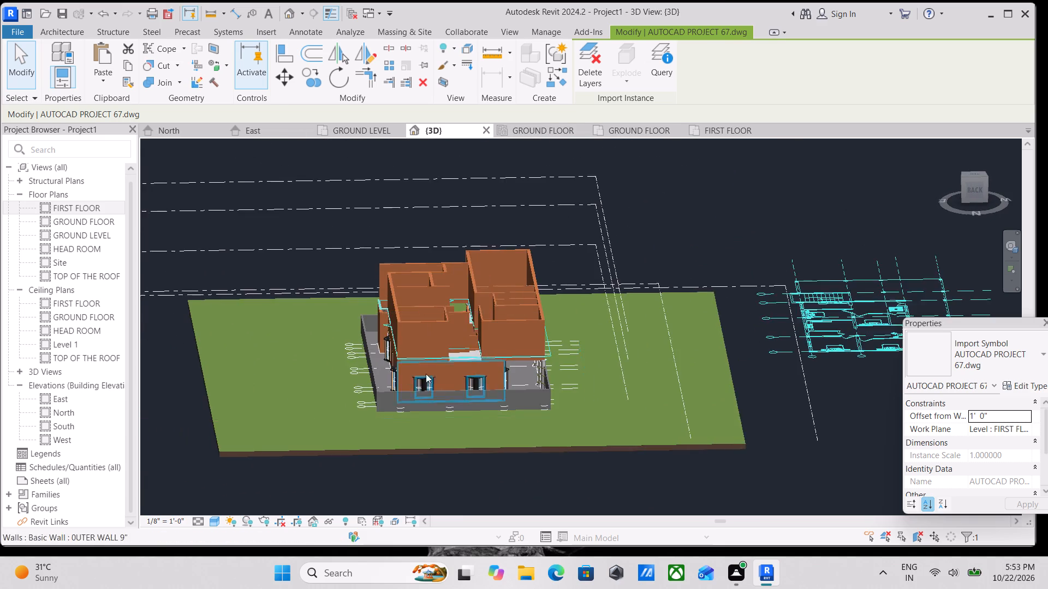
scroll(426, 374, "up", 6)
scroll(444, 306, "down", 1)
middle_click_drag(444, 306, 462, 346)
scroll(453, 377, "up", 6)
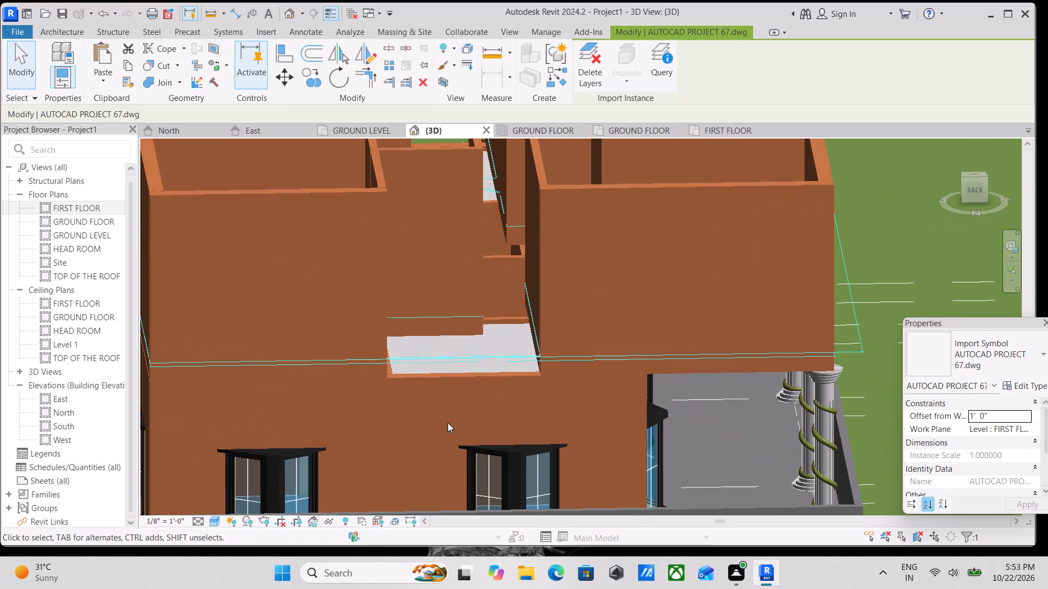
scroll(465, 369, "down", 5)
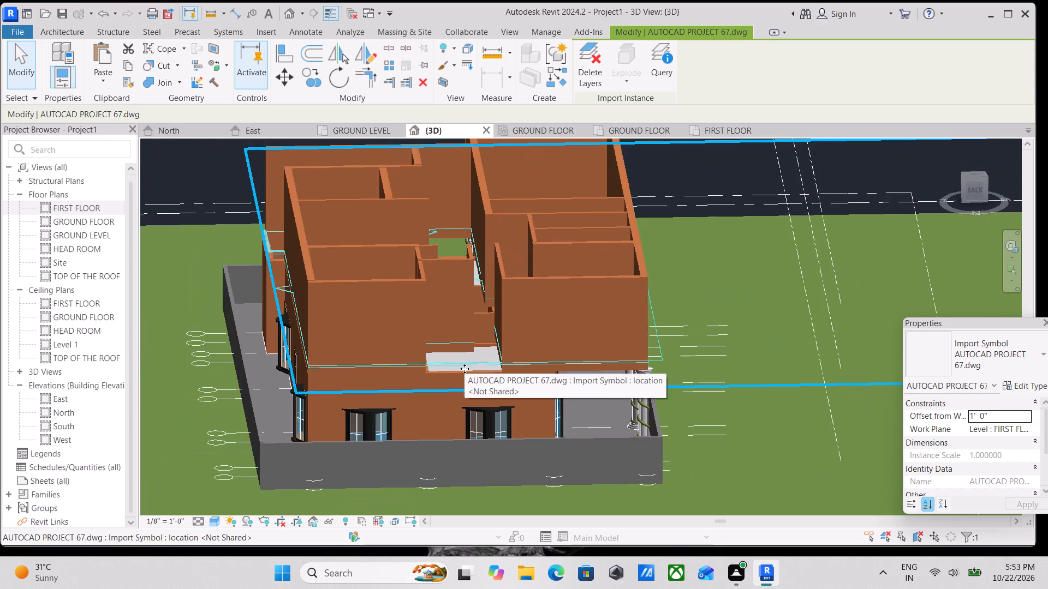
scroll(465, 369, "down", 3)
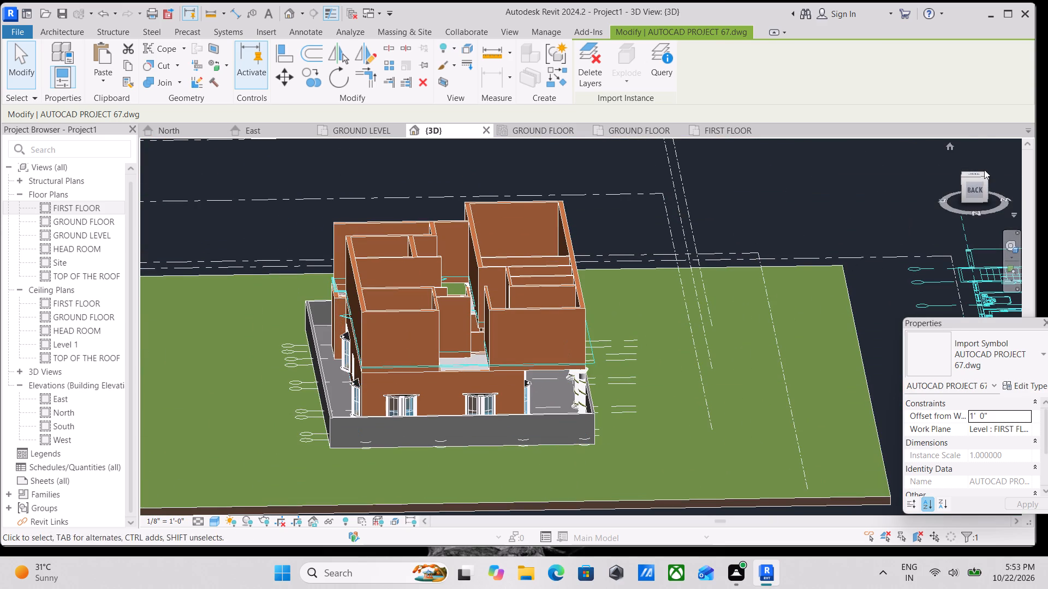
Examine the alignment of the first-floor walls with the imported plans from the Top view of the 3D model.
left_click(976, 176)
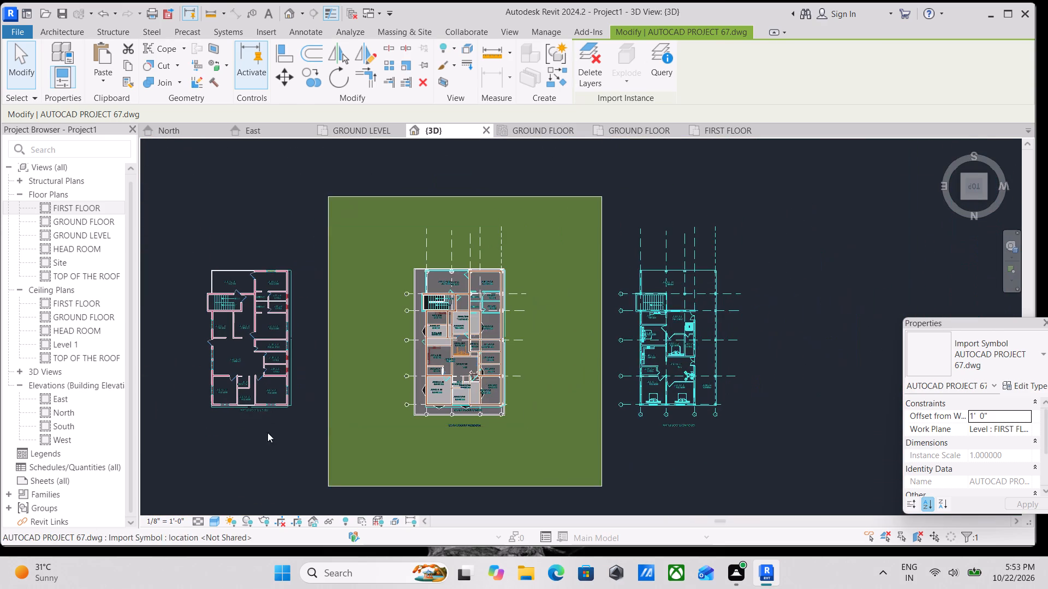
scroll(330, 478, "up", 2)
scroll(532, 382, "up", 6)
scroll(452, 400, "up", 3)
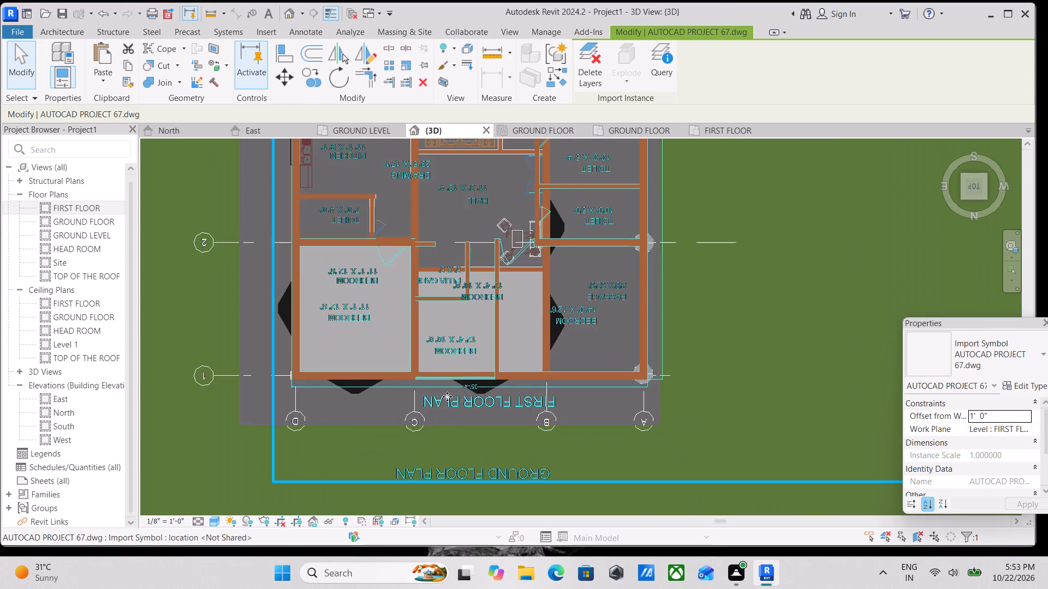
scroll(438, 390, "down", 5)
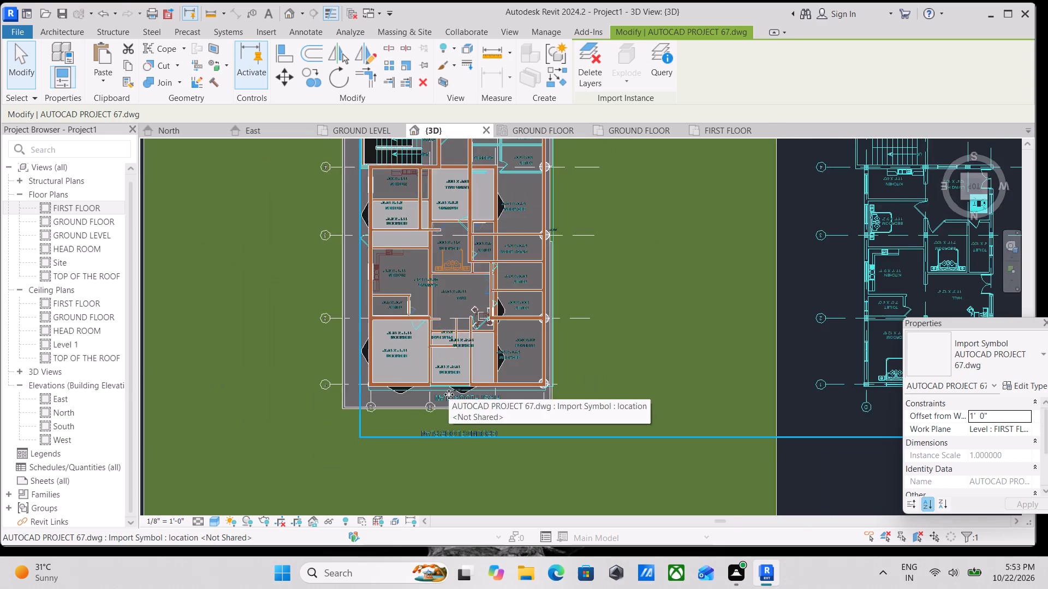
scroll(449, 394, "down", 2)
middle_click_drag(449, 399, 463, 173, "shift")
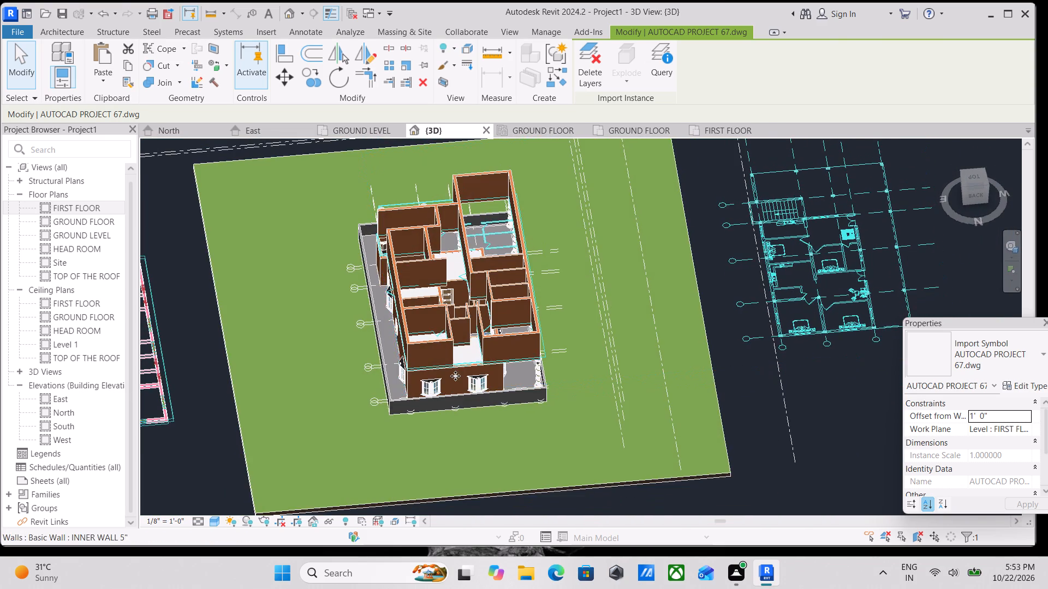
Examine the first-floor walls and the opening in the back facade, then inspect the model towards the staircase side.
middle_click_drag(455, 376, 359, 193, "shift")
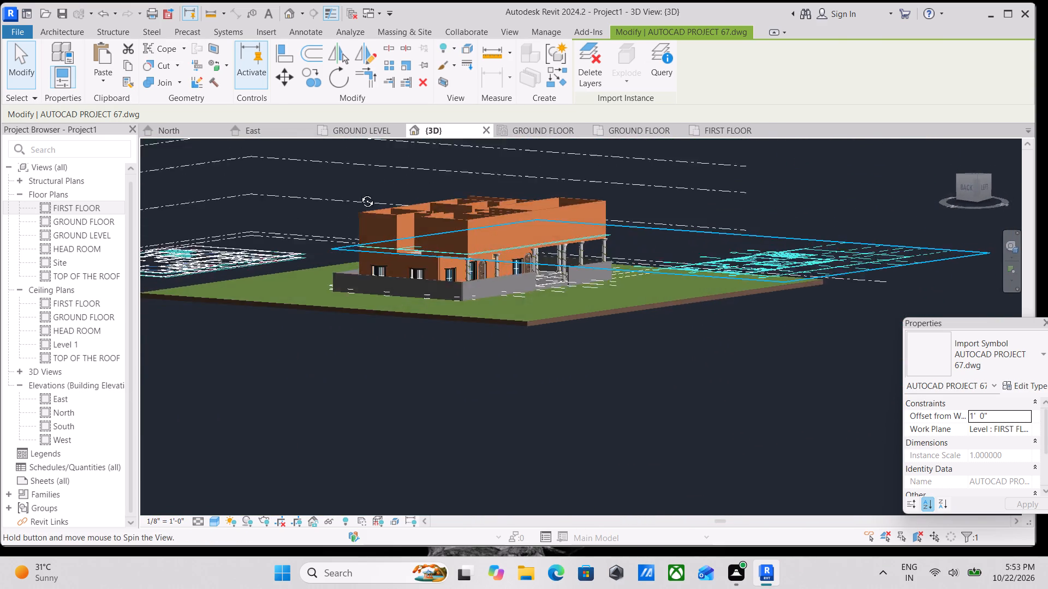
middle_click_drag(359, 193, 430, 257, "shift")
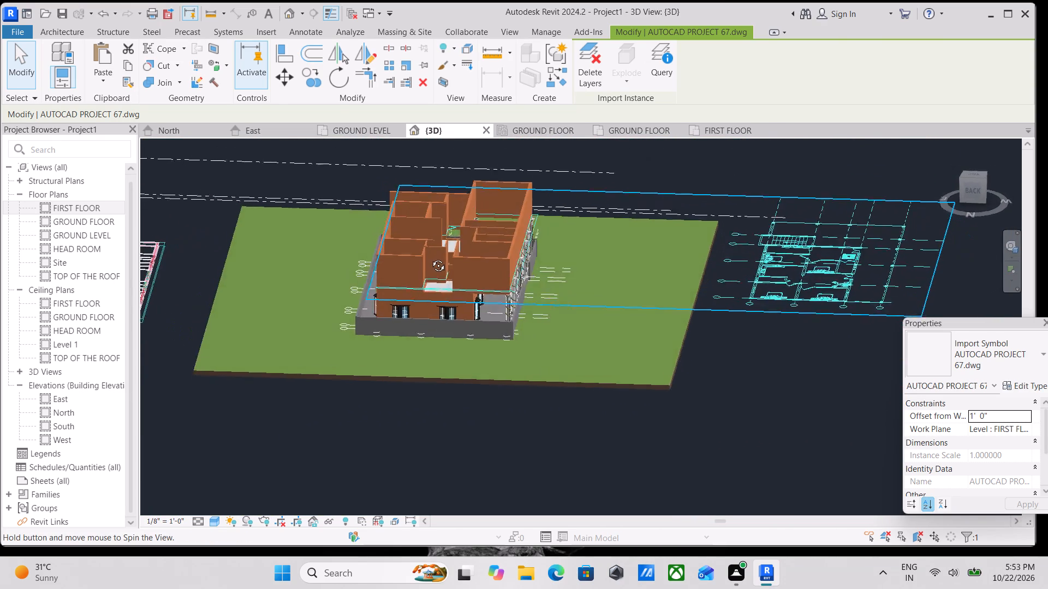
middle_click_drag(430, 257, 436, 303, "shift")
scroll(449, 296, "up", 7)
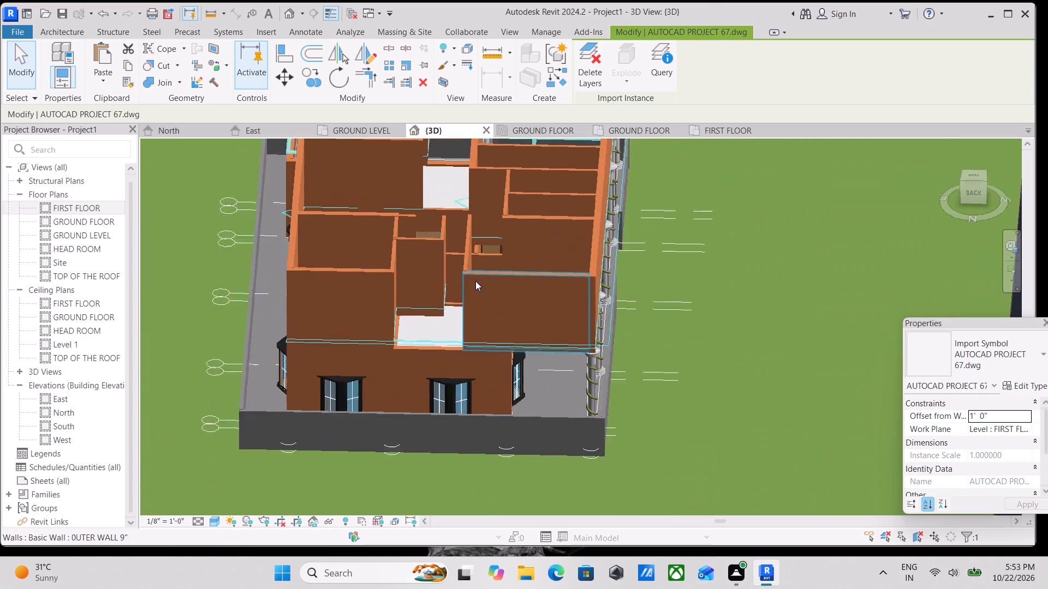
scroll(475, 281, "up", 2)
scroll(484, 272, "down", 11)
middle_click_drag(460, 249, 460, 250, "shift")
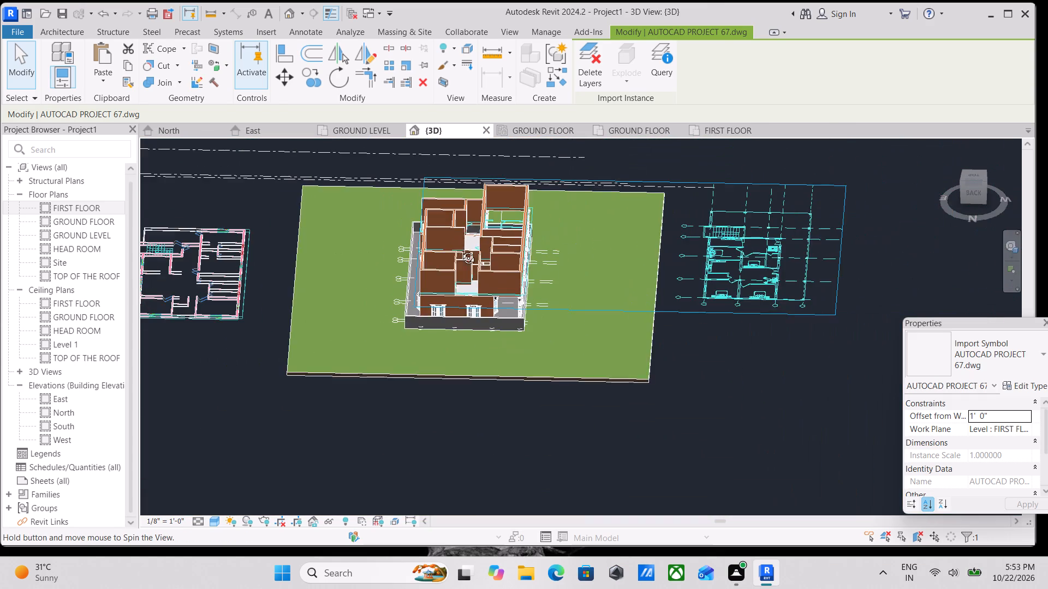
middle_click_drag(460, 250, 584, 306, "shift")
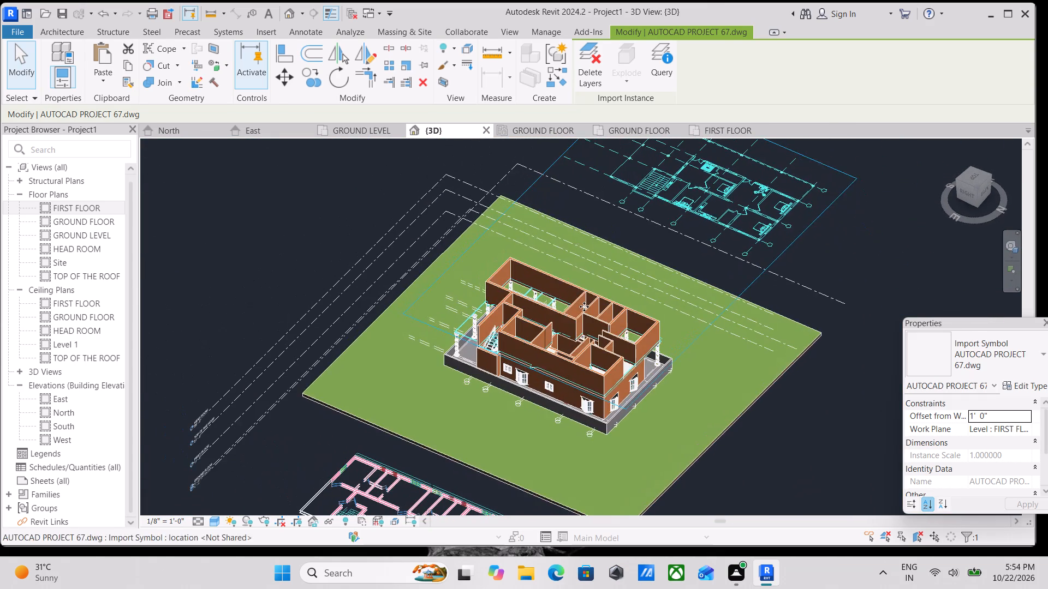
Extend the free end of the first-floor 9" outer wall beside the staircase to the outer face of the ground-floor wall below.
scroll(470, 322, "up", 10)
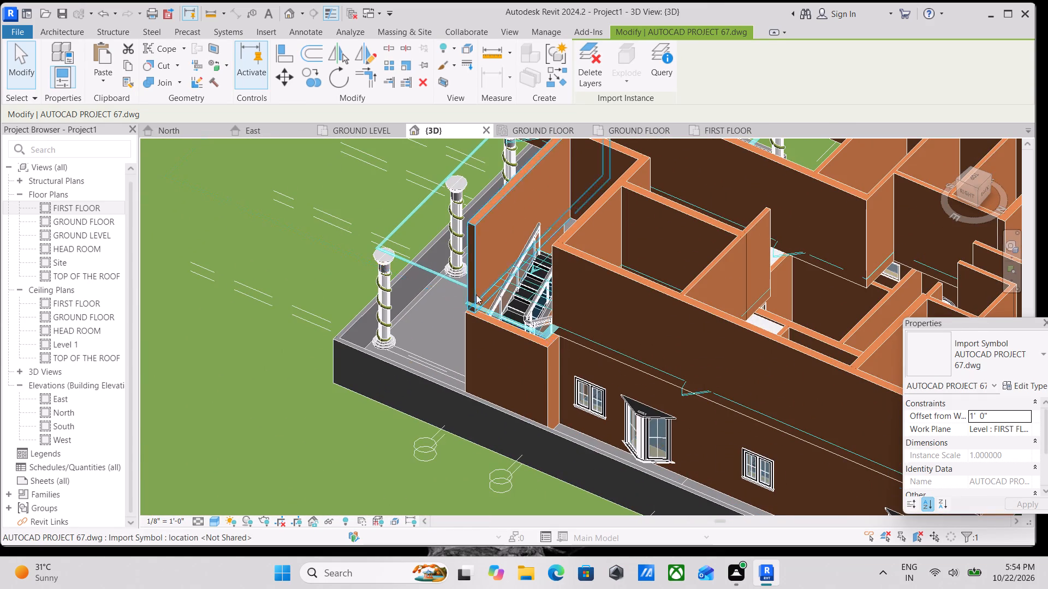
scroll(473, 292, "up", 2)
left_click(473, 280)
scroll(468, 320, "up", 9)
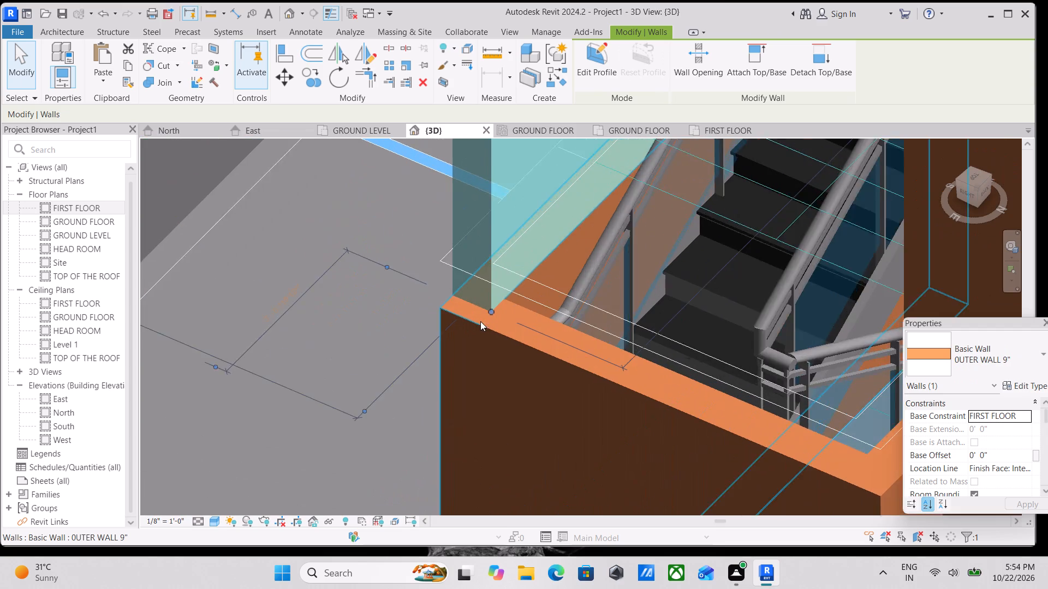
scroll(480, 321, "up", 7)
left_click_drag(497, 304, 491, 312)
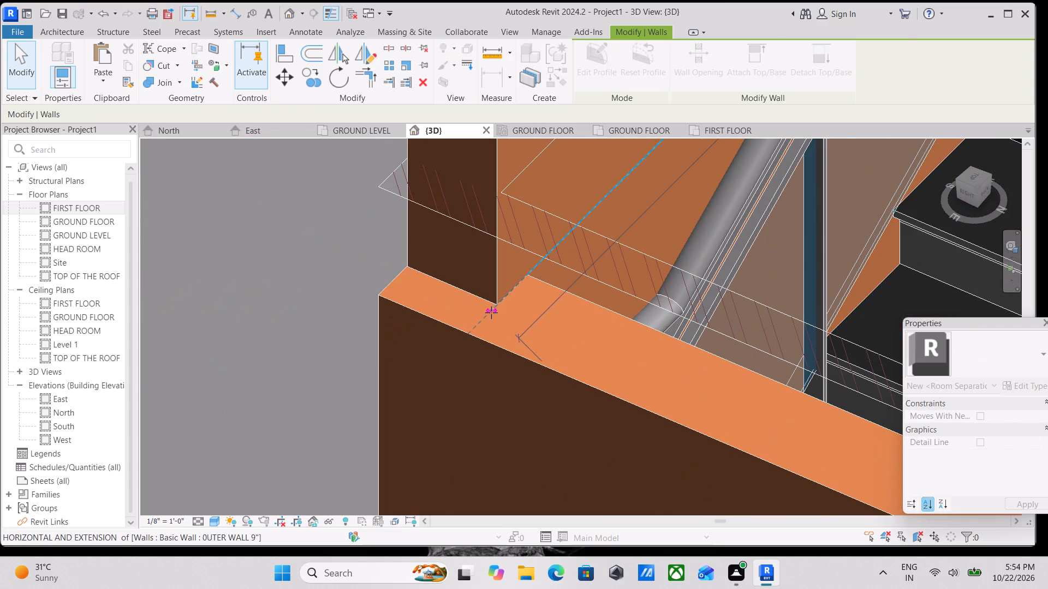
left_click_drag(491, 312, 469, 334)
scroll(469, 334, "down", 4)
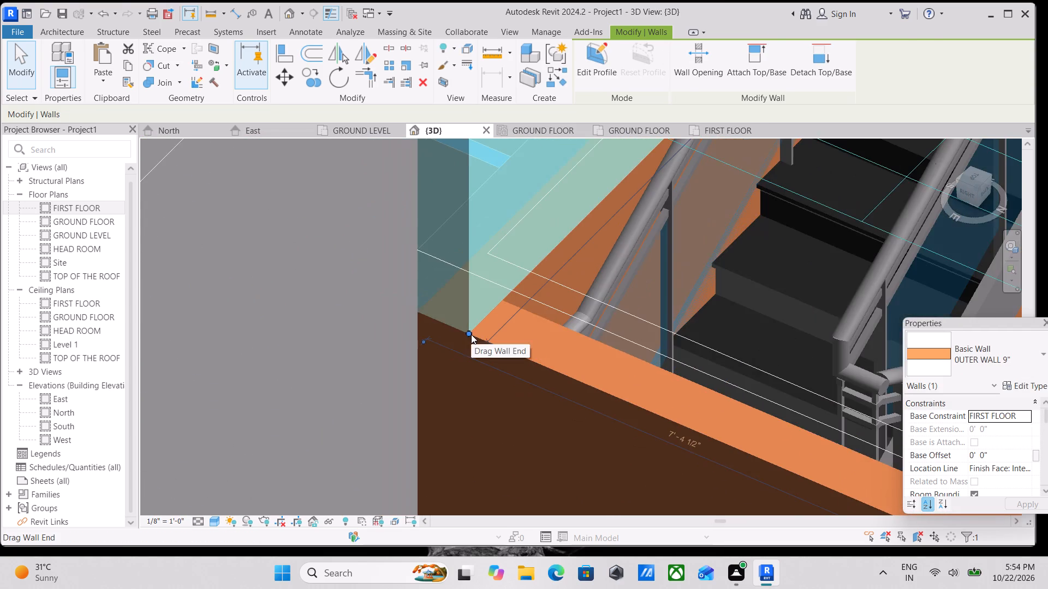
key("Escape")
Examine the staircase enclosure and the open outer side of the first-floor stairwell in the 3D view.
scroll(471, 334, "down", 13)
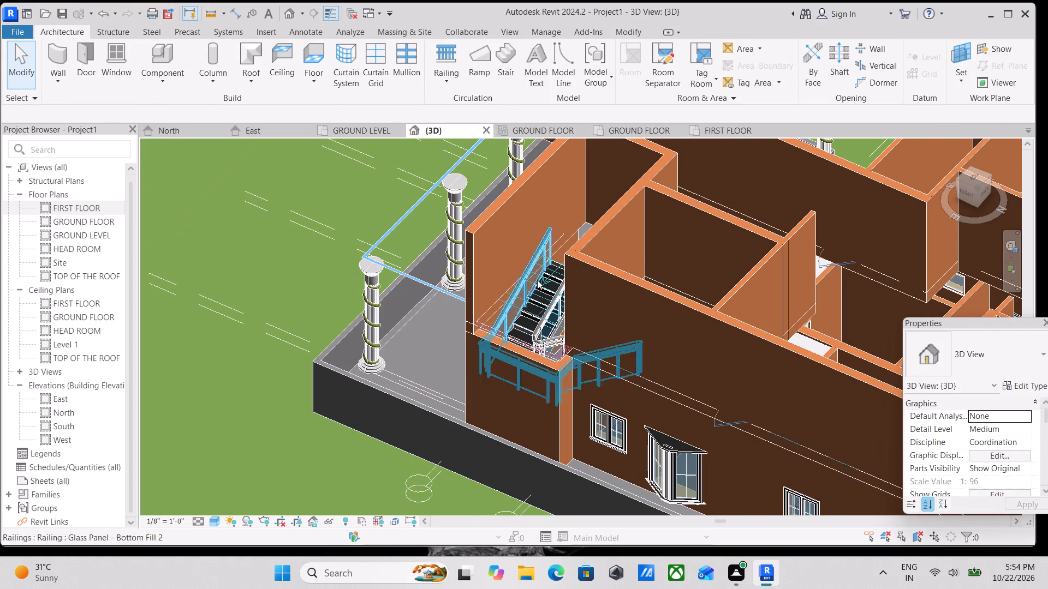
scroll(545, 277, "up", 8)
scroll(341, 491, "down", 5)
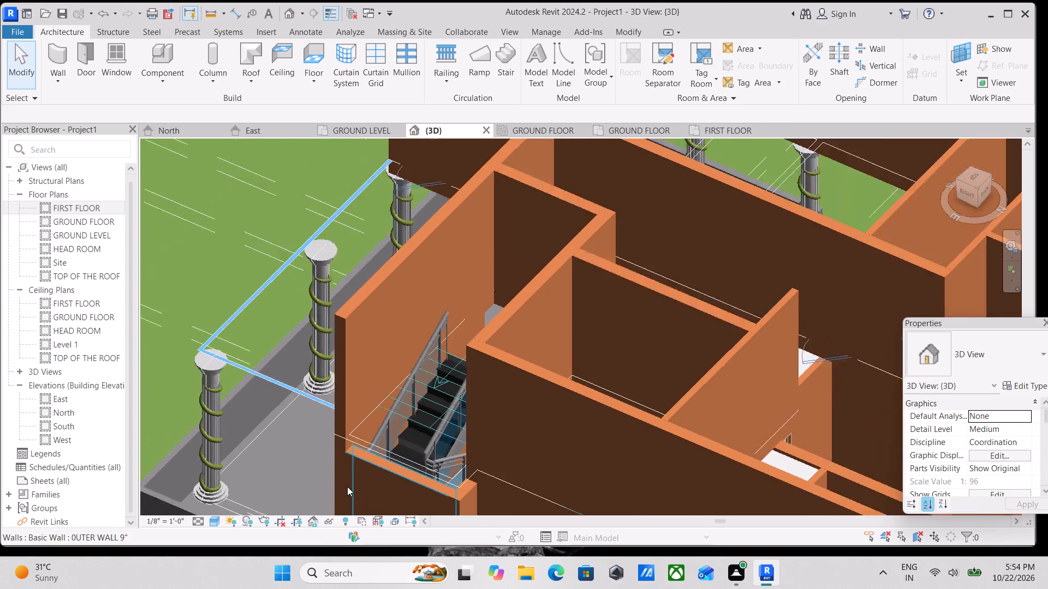
scroll(347, 486, "down", 8)
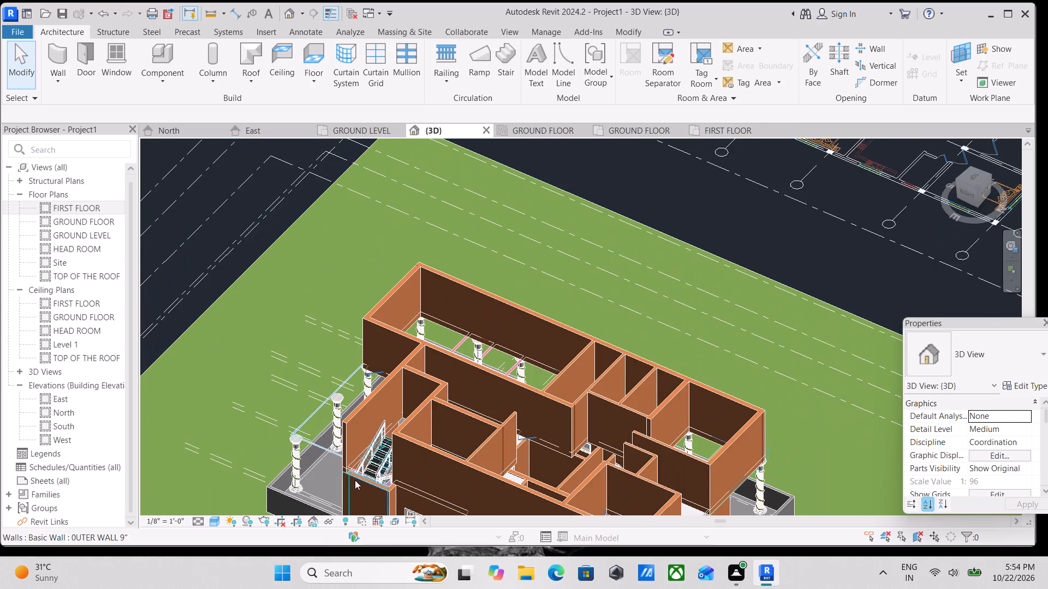
scroll(365, 476, "down", 1)
middle_click_drag(374, 471, 445, 444, "shift")
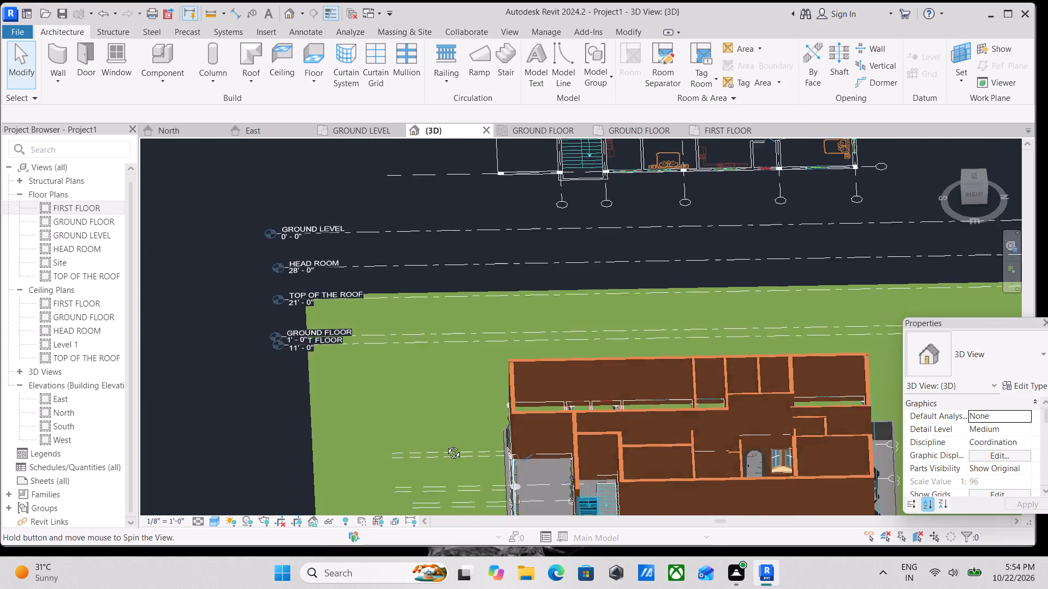
middle_click_drag(445, 444, 434, 432, "shift")
scroll(546, 502, "up", 7)
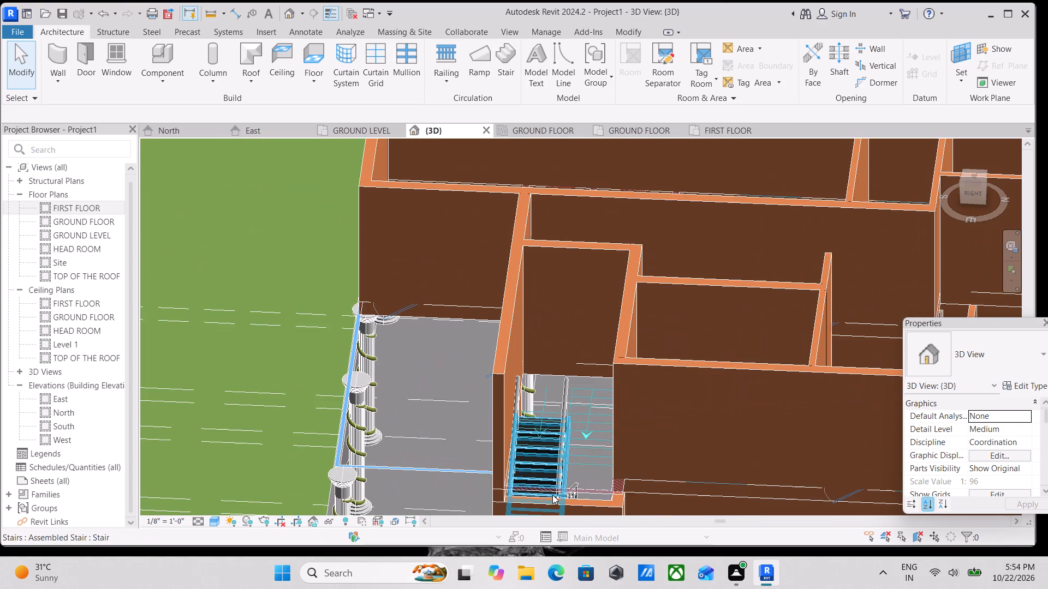
Draw an OUTER WALL 9" about 8' 1 1/2" long across the open outer side of the first-floor stairwell, following the ground-floor wall below.
type("wa")
scroll(556, 459, "down", 2)
middle_click_drag(554, 458, 493, 361)
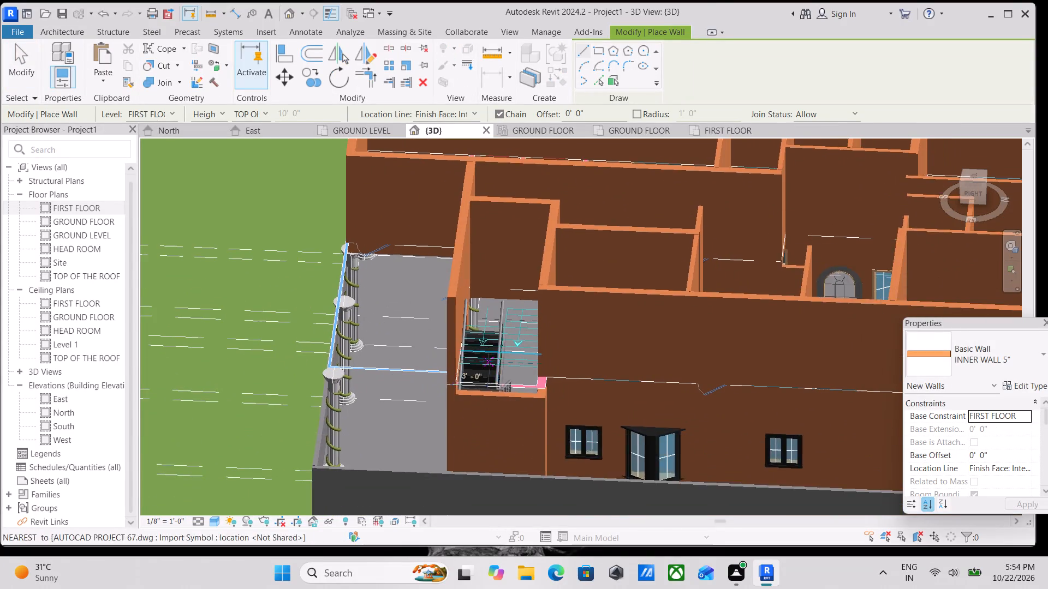
scroll(454, 392, "up", 2)
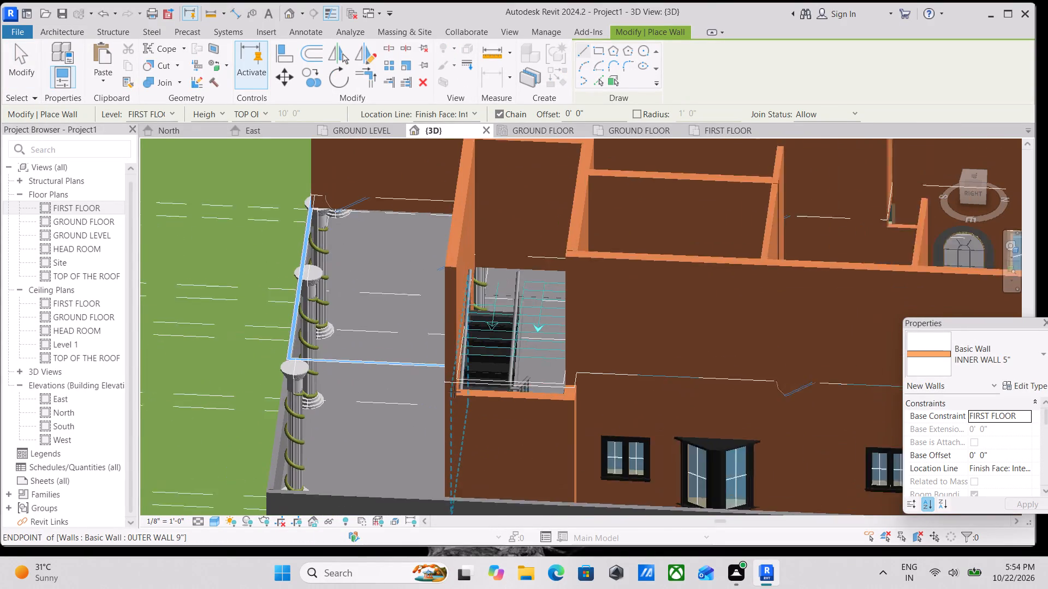
scroll(454, 392, "up", 3)
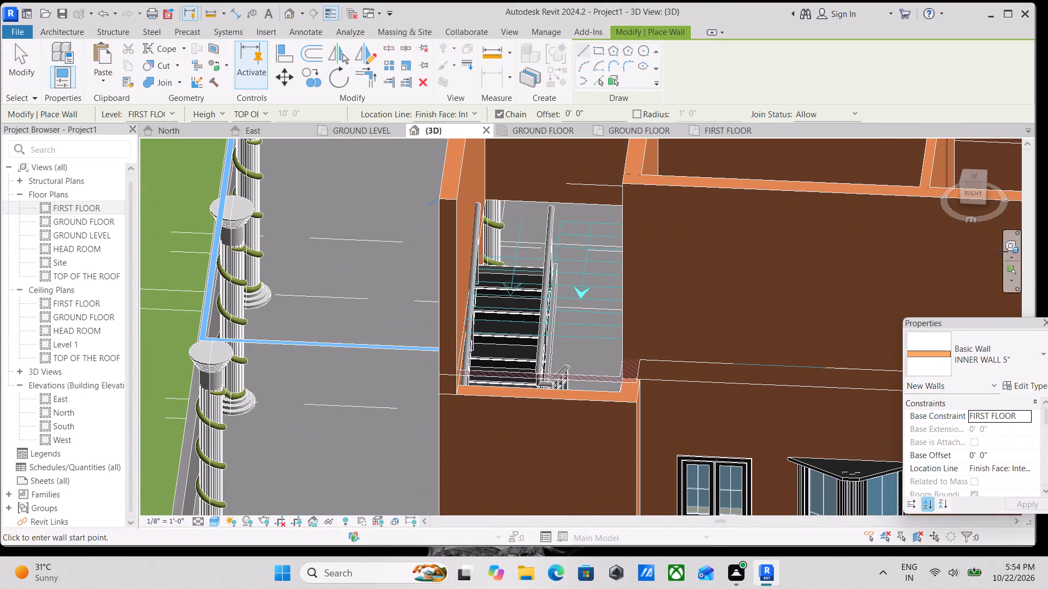
left_click(1008, 354)
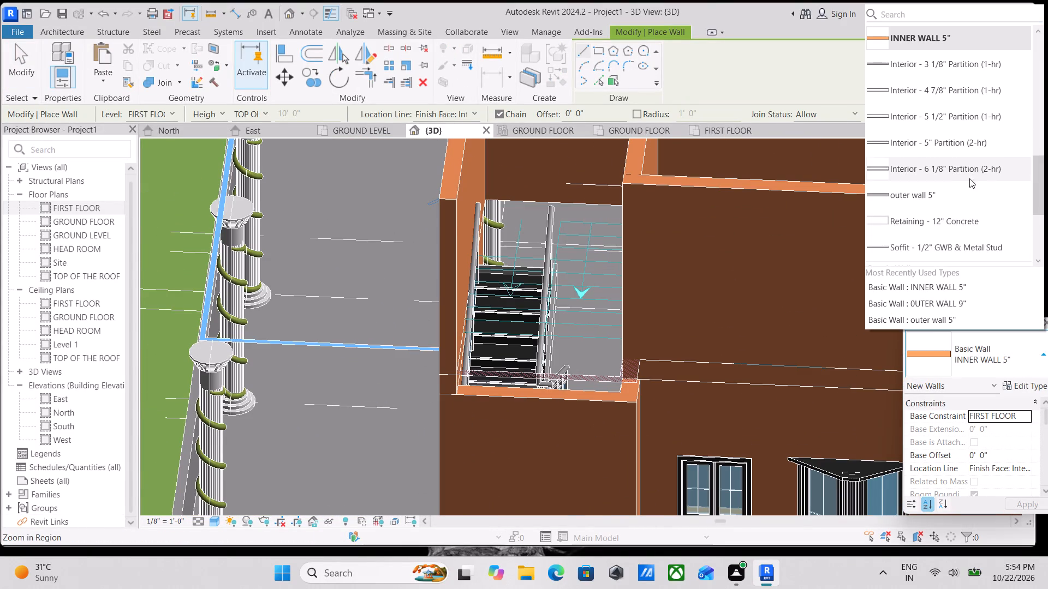
scroll(932, 165, "up", 2)
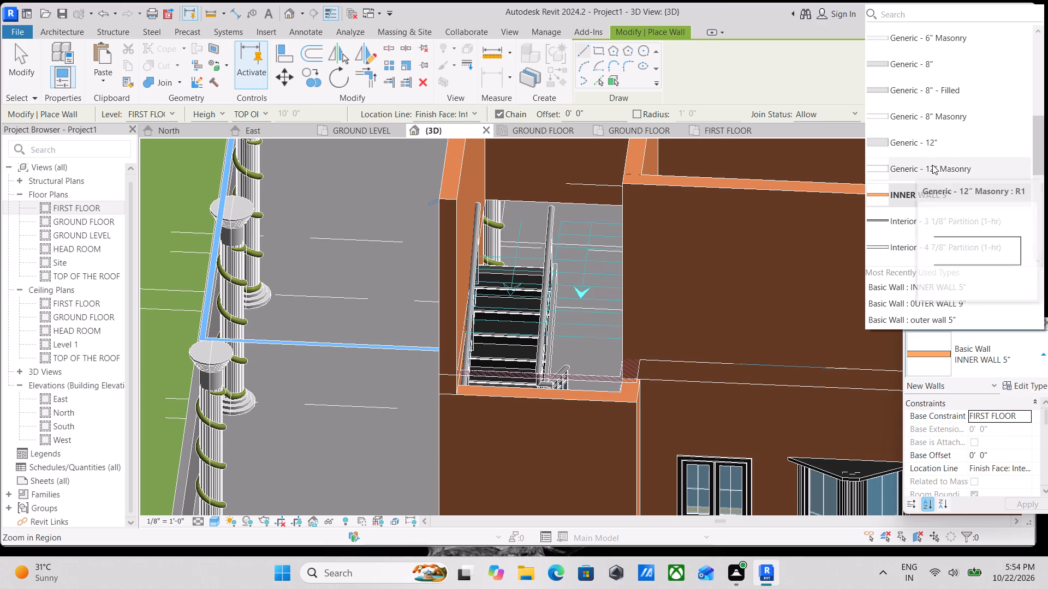
scroll(932, 165, "up", 1)
scroll(932, 165, "down", 3)
scroll(930, 200, "up", 5)
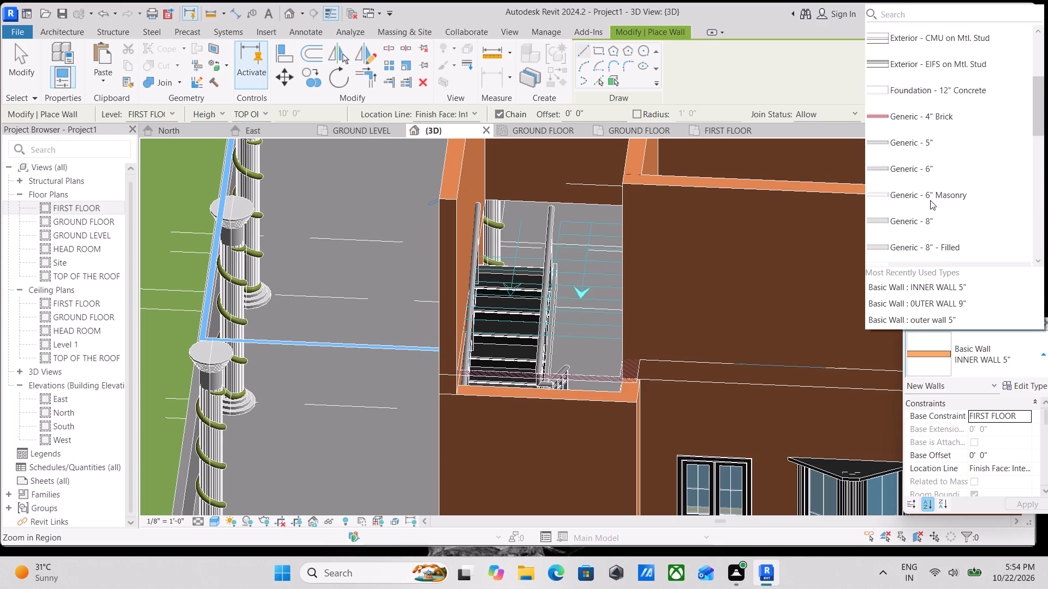
scroll(930, 200, "up", 4)
left_click(929, 51)
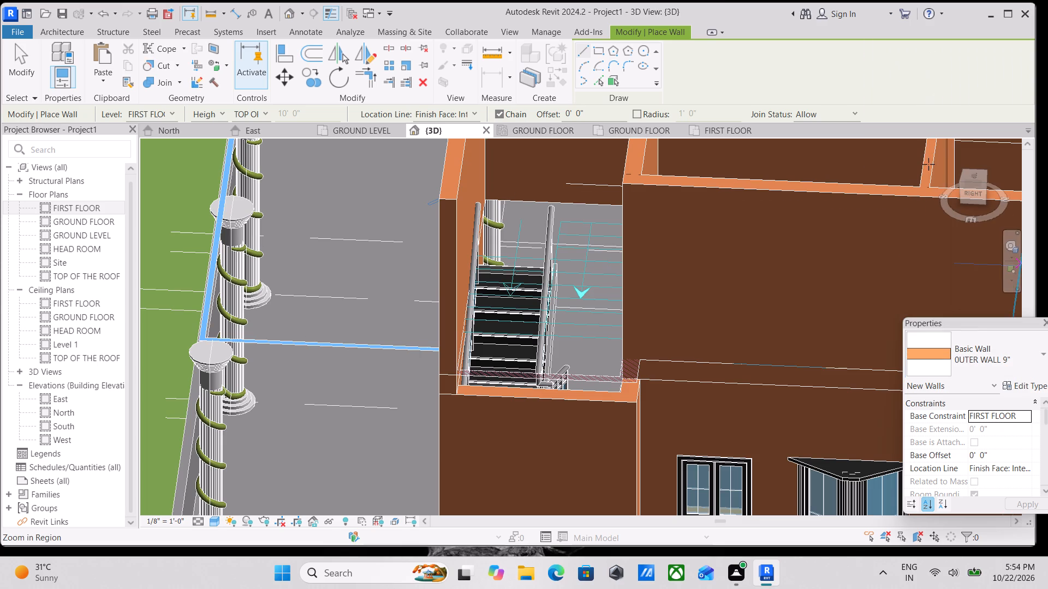
scroll(501, 417, "up", 2)
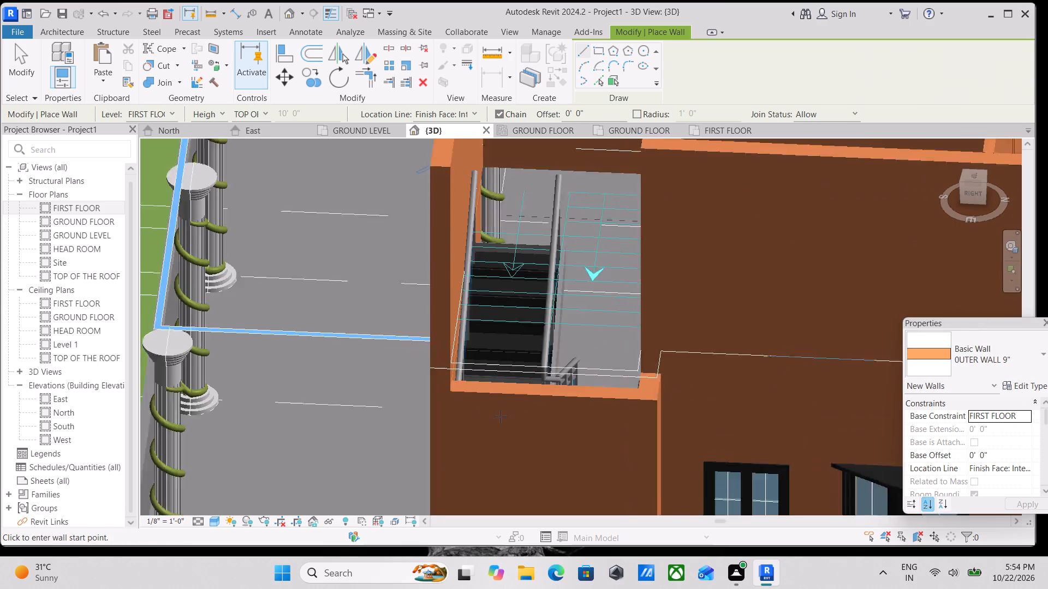
scroll(478, 411, "up", 7)
left_click(393, 351)
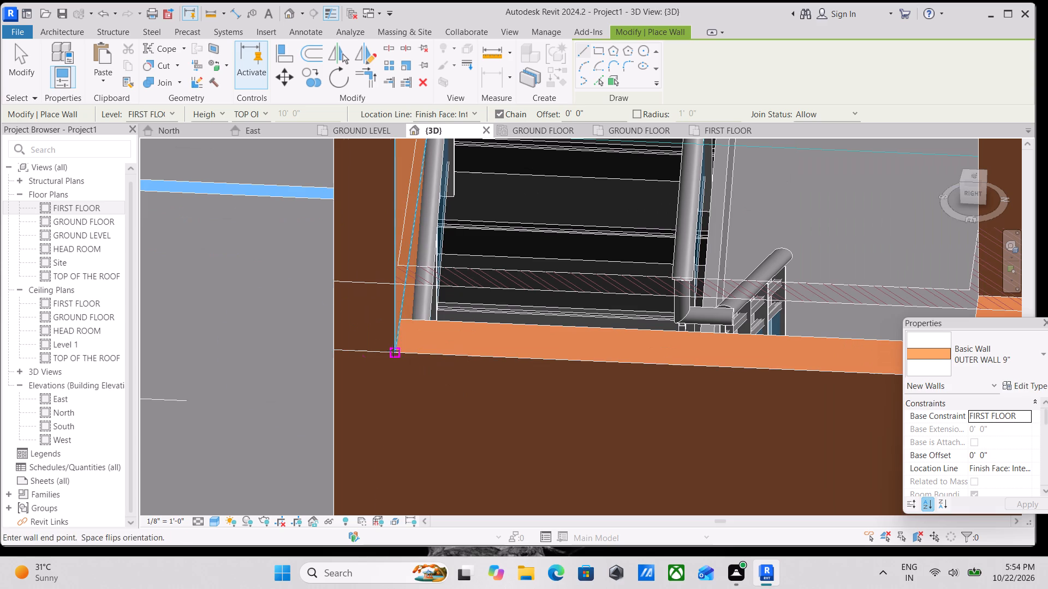
middle_click_drag(624, 357, 390, 356)
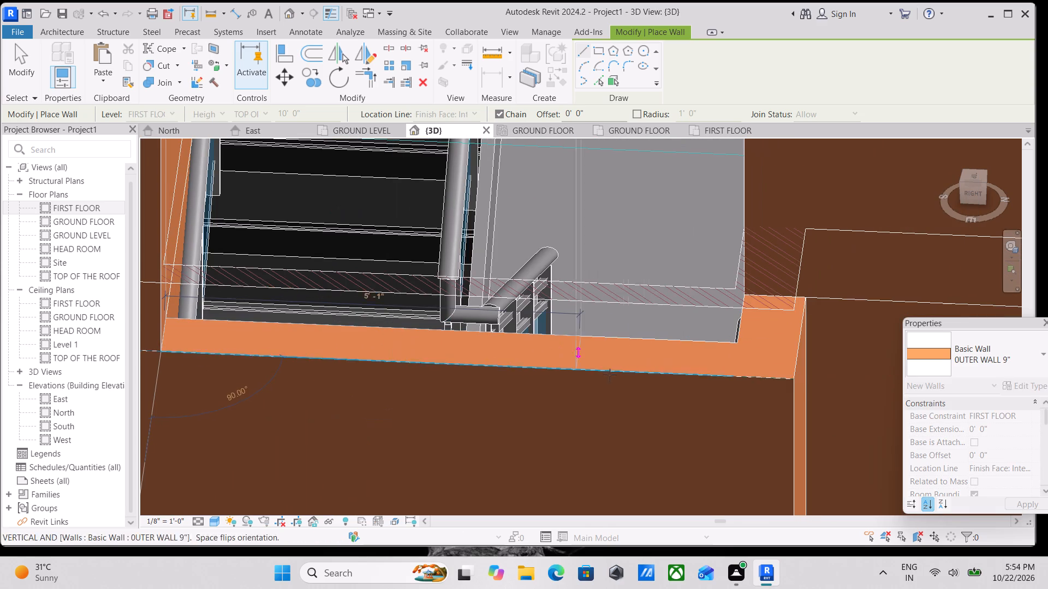
left_click(794, 379)
scroll(794, 379, "down", 10)
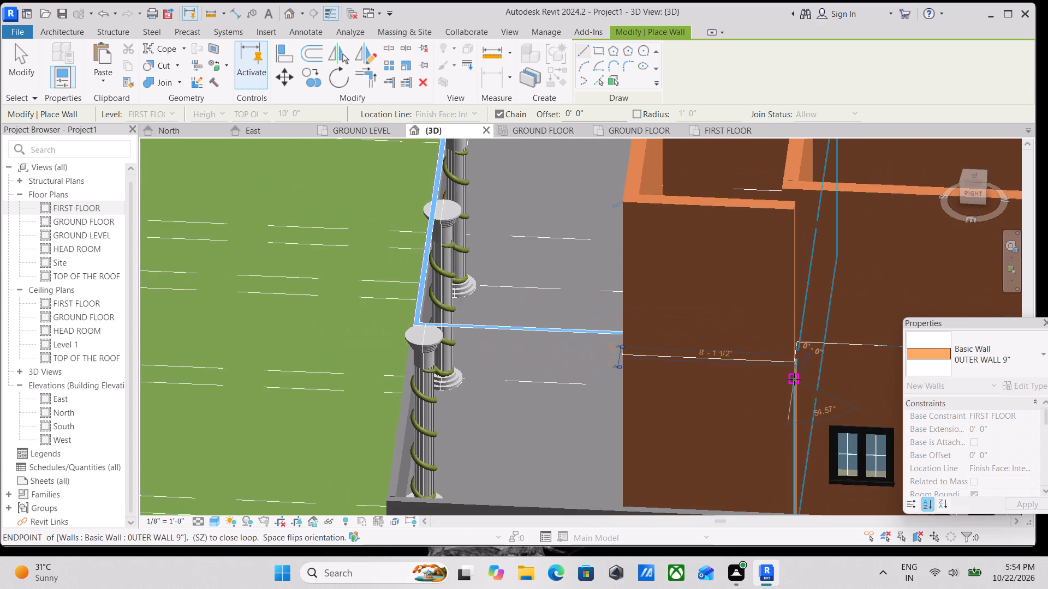
key("Escape")
Close the remaining gap at the stairwell corner with a short OUTER WALL 9" about 1' 1" long, meeting the adjoining first-floor outer wall.
scroll(794, 379, "down", 2)
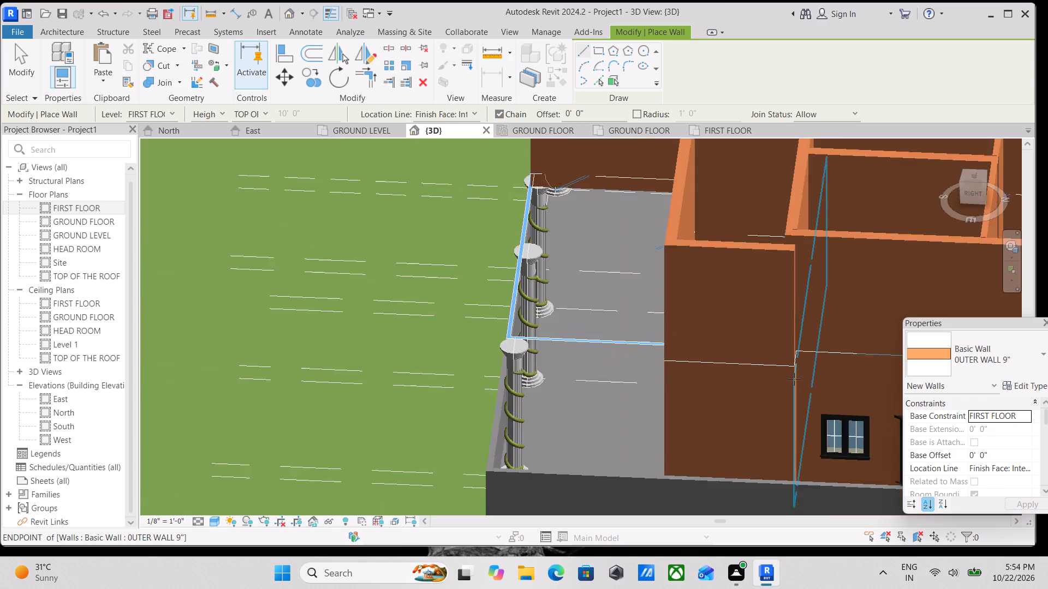
scroll(794, 379, "down", 1)
middle_click_drag(772, 348, 689, 422, "shift")
middle_click_drag(485, 335, 510, 396)
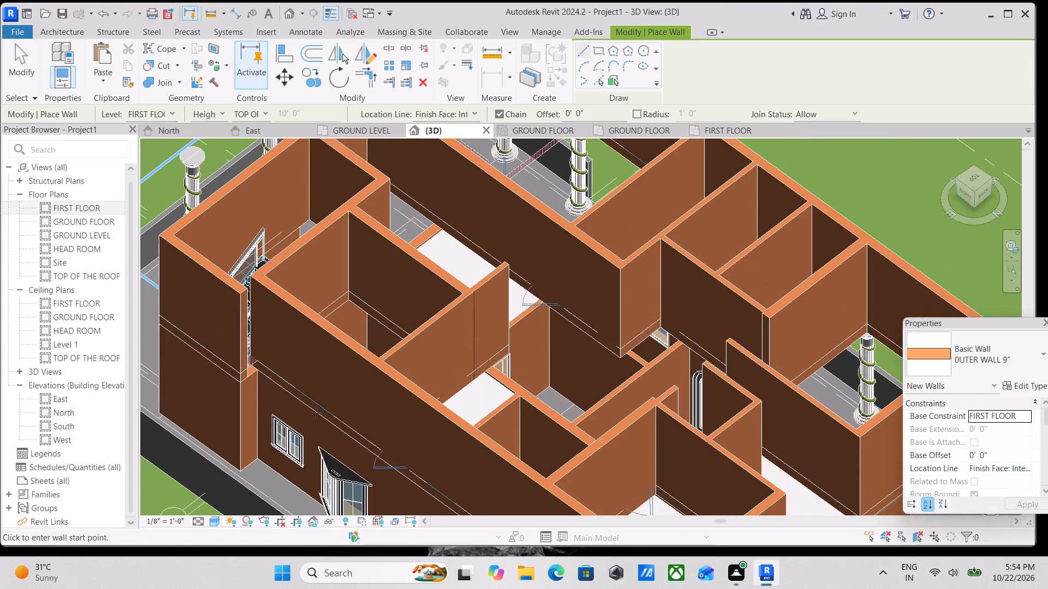
scroll(264, 377, "up", 9)
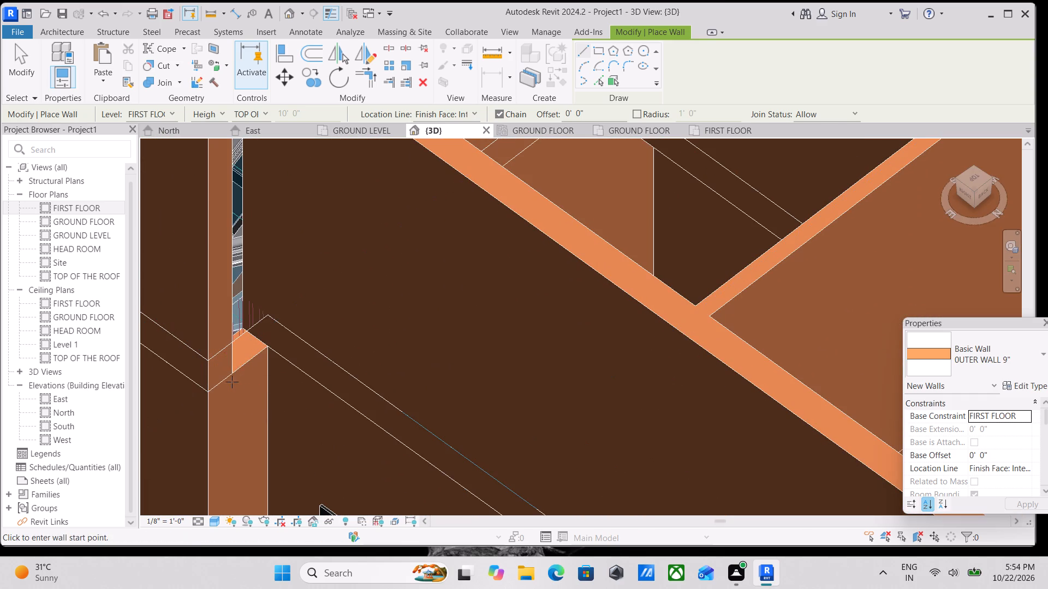
left_click(236, 371)
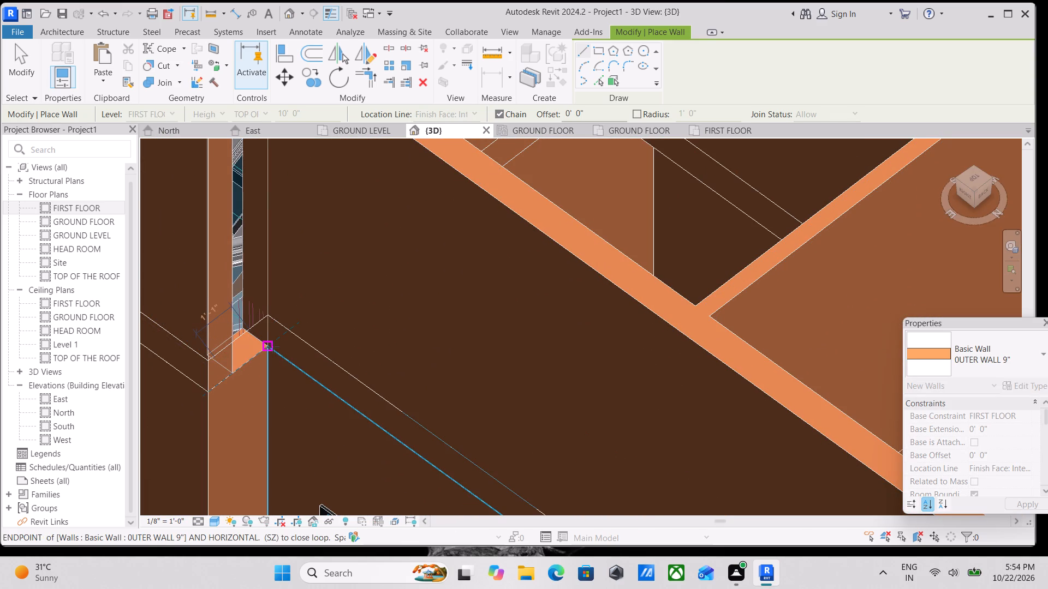
left_click(273, 347)
scroll(273, 347, "down", 3)
middle_click_drag(273, 347, 336, 441)
scroll(336, 441, "up", 1)
scroll(336, 441, "down", 4)
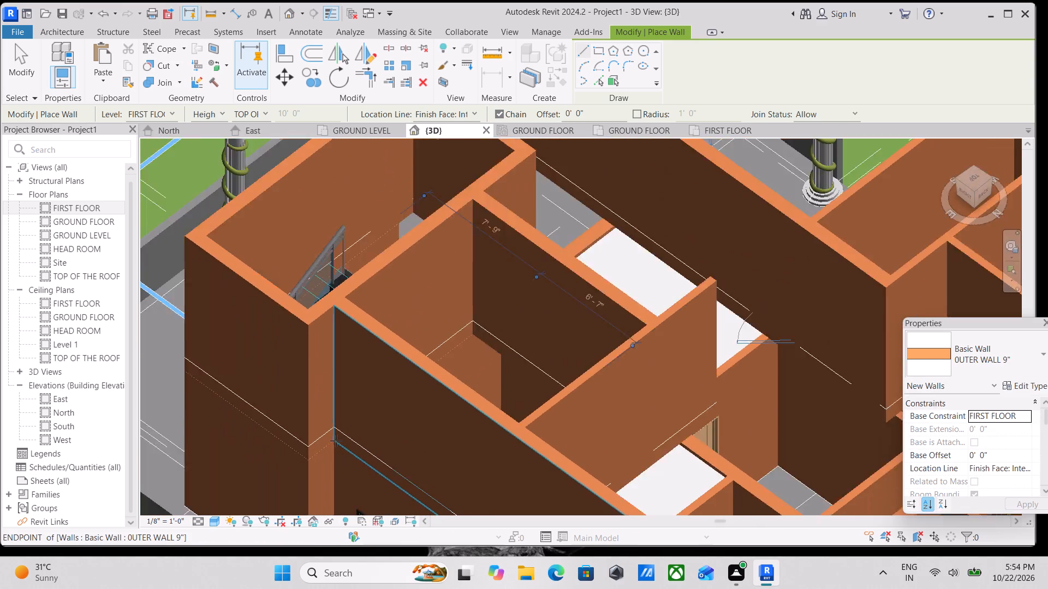
key("Escape")
scroll(341, 438, "down", 5)
scroll(368, 377, "down", 1)
middle_click_drag(368, 377, 395, 348)
key("Escape")
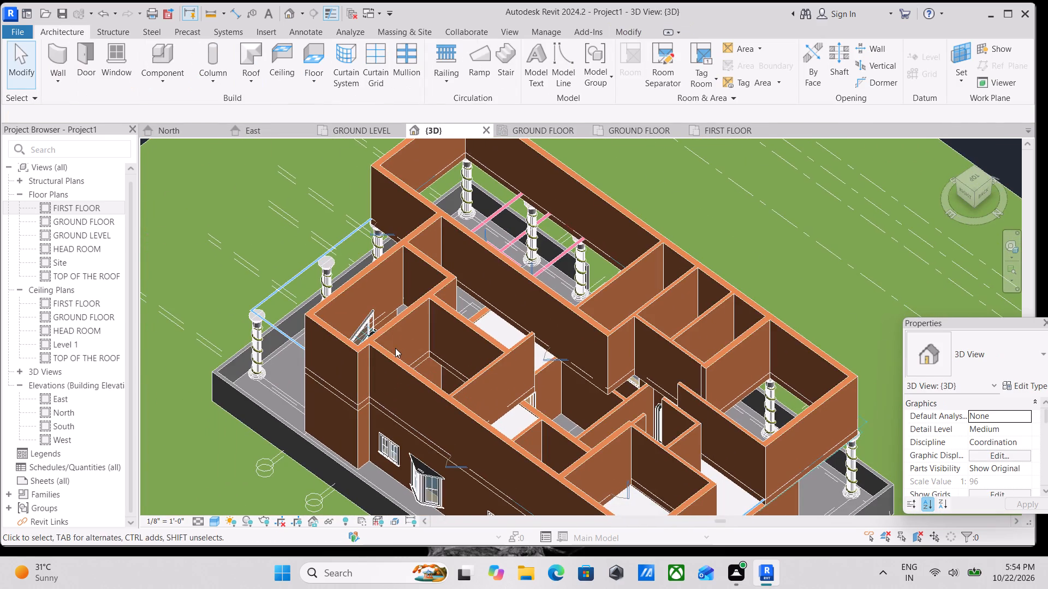
Examine the enclosed stairwell and the first-floor room walls from several sides and from above in the 3D view.
scroll(395, 348, "down", 6)
middle_click_drag(393, 352, 507, 350, "shift")
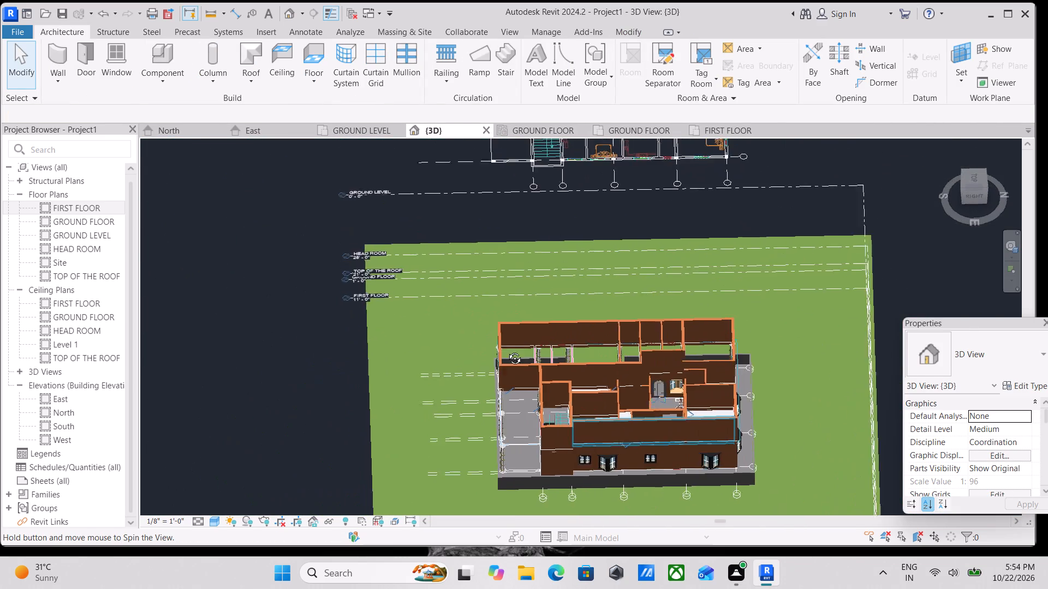
middle_click_drag(507, 350, 679, 329, "shift")
middle_click_drag(727, 313, 551, 358)
scroll(665, 354, "up", 1)
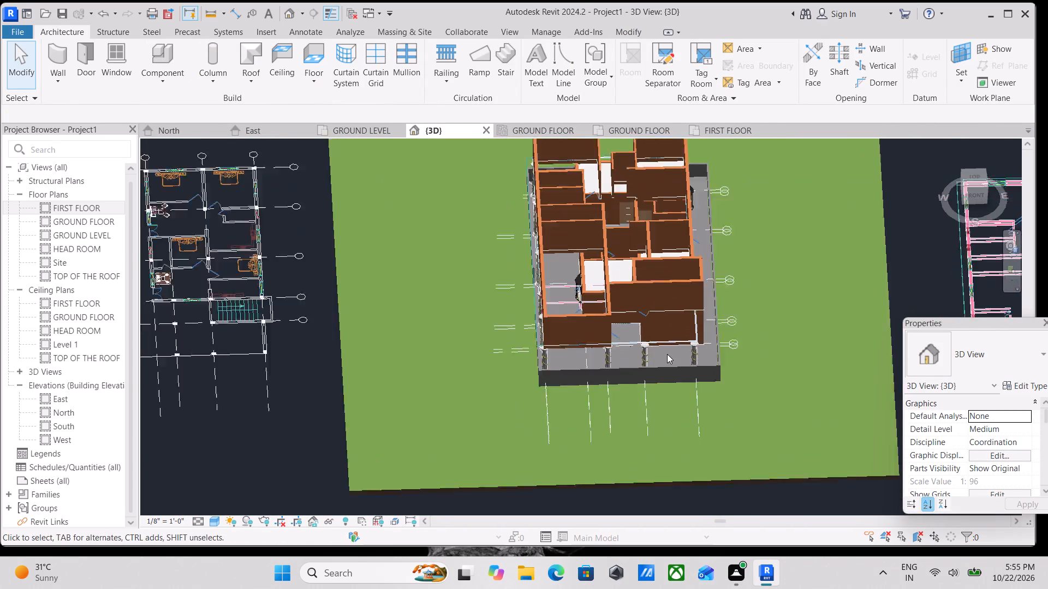
scroll(667, 354, "up", 5)
scroll(591, 318, "down", 4)
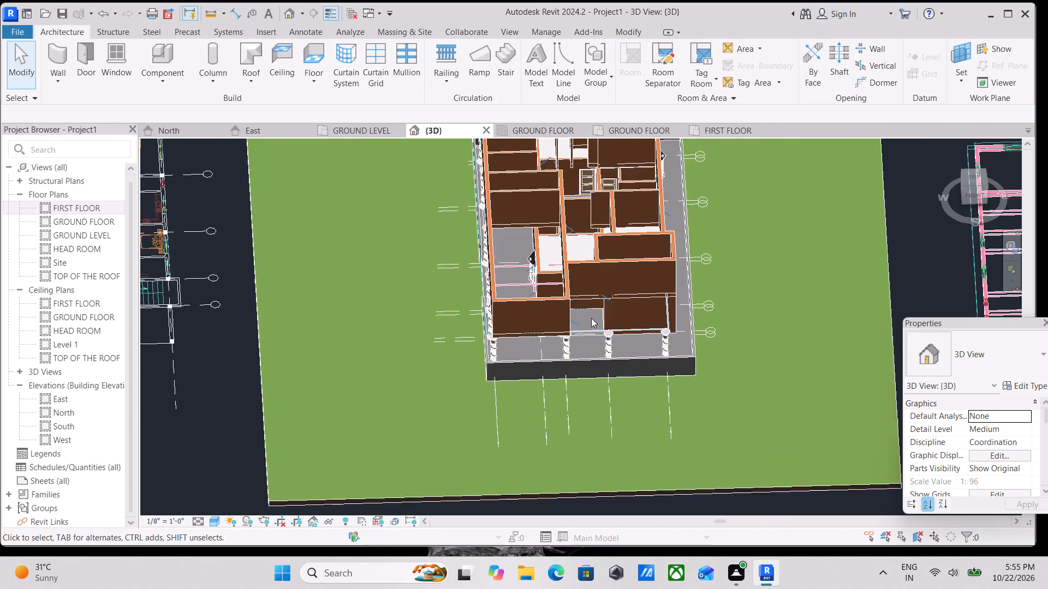
scroll(591, 318, "down", 1)
middle_click_drag(591, 318, 685, 300, "shift")
scroll(511, 266, "down", 1)
middle_click_drag(511, 266, 619, 425)
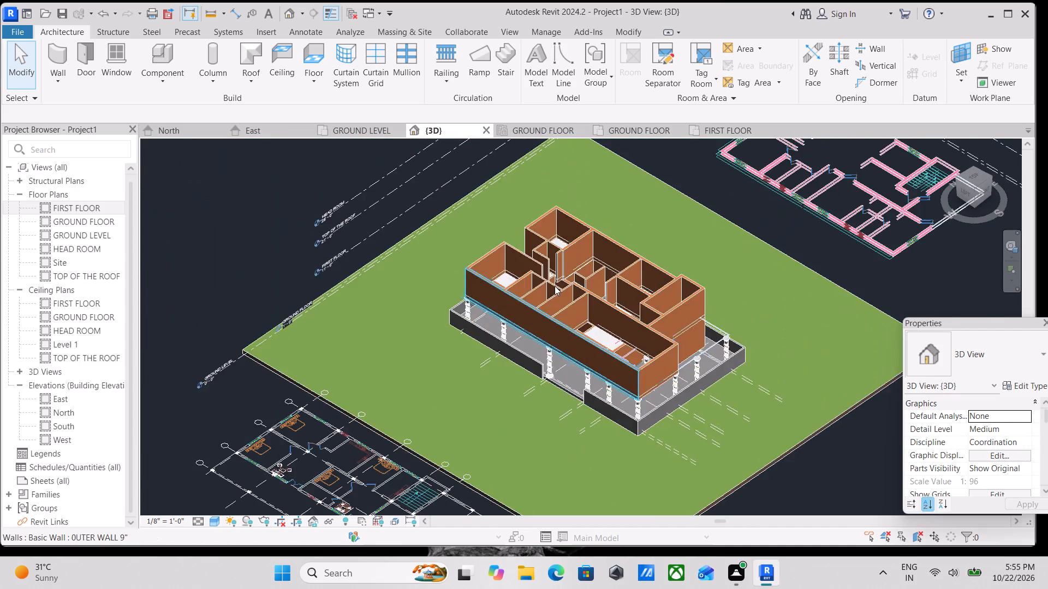
scroll(561, 259, "up", 6)
scroll(522, 313, "up", 3)
middle_click_drag(528, 305, 395, 336)
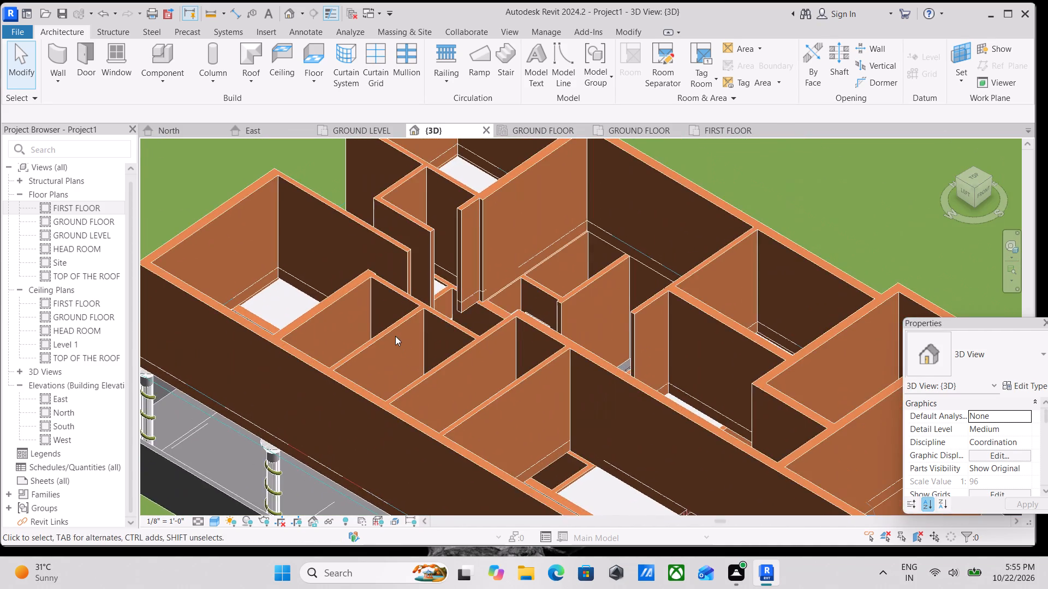
scroll(407, 345, "down", 3)
middle_click_drag(407, 345, 504, 326, "shift")
scroll(504, 326, "down", 1)
middle_click_drag(504, 326, 706, 320)
scroll(689, 331, "down", 1)
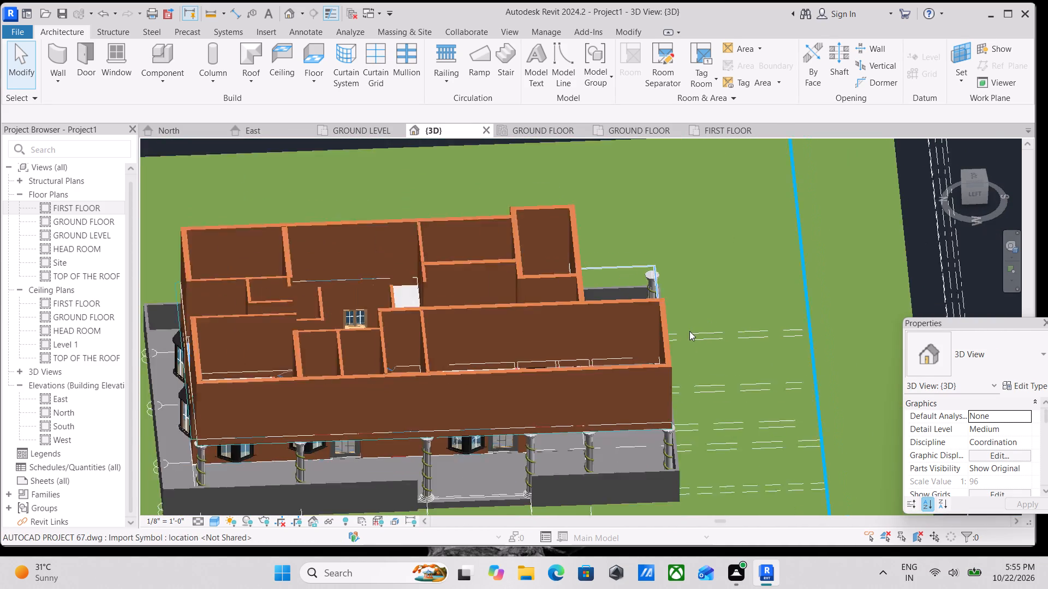
Examine the long first-floor outer wall above the veranda columns, then inspect the model from the left and back sides.
scroll(689, 331, "down", 1)
scroll(609, 350, "down", 2)
scroll(501, 355, "down", 2)
middle_click_drag(449, 338, 258, 423, "shift")
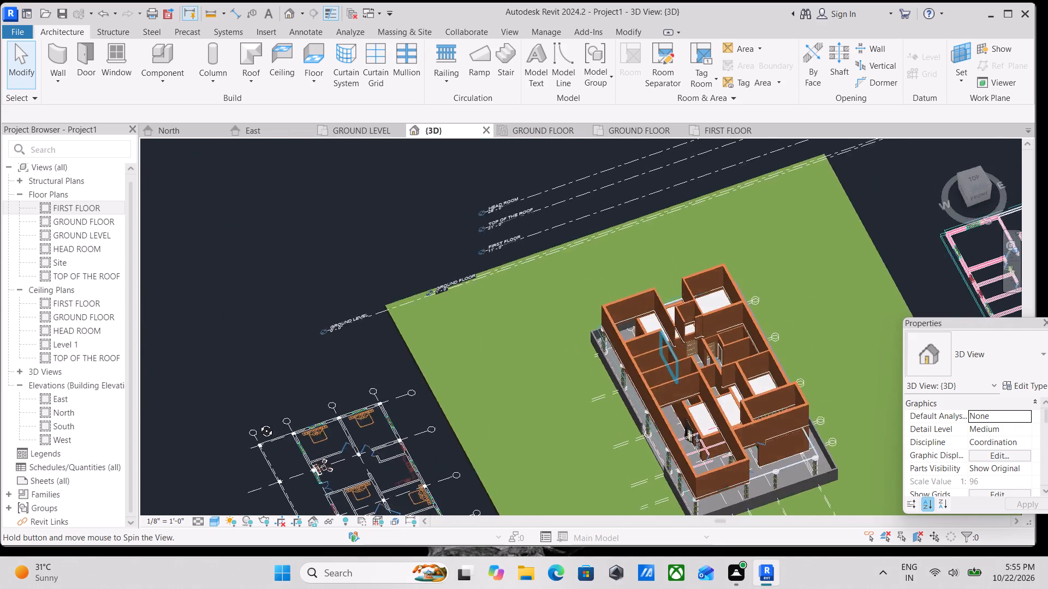
middle_click_drag(258, 423, 243, 236, "shift")
middle_click_drag(558, 485, 550, 342, "shift")
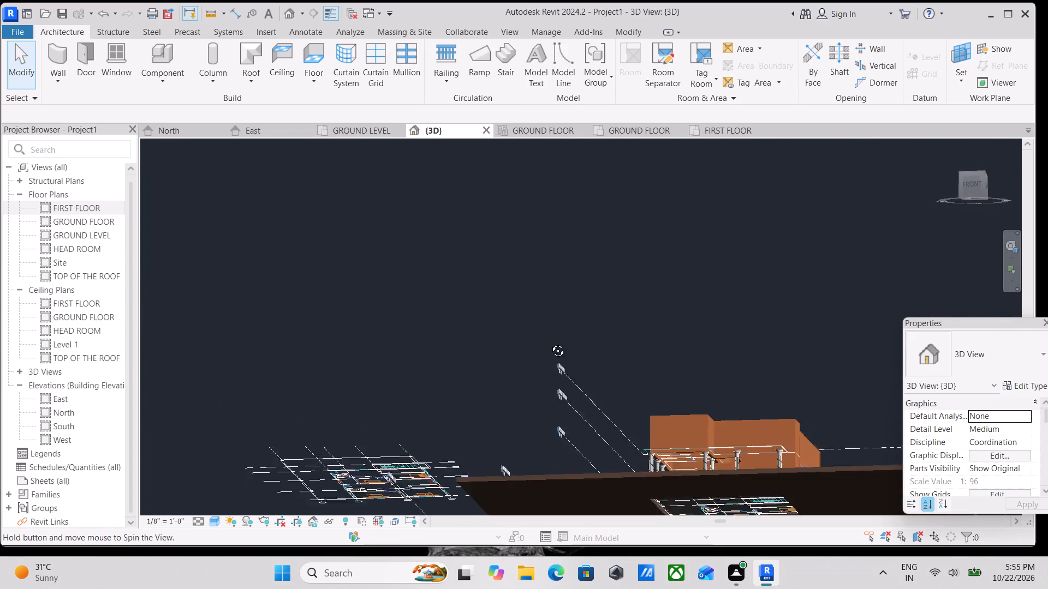
middle_click_drag(550, 342, 717, 502, "shift")
scroll(620, 457, "up", 6)
scroll(528, 436, "up", 3)
scroll(528, 436, "down", 3)
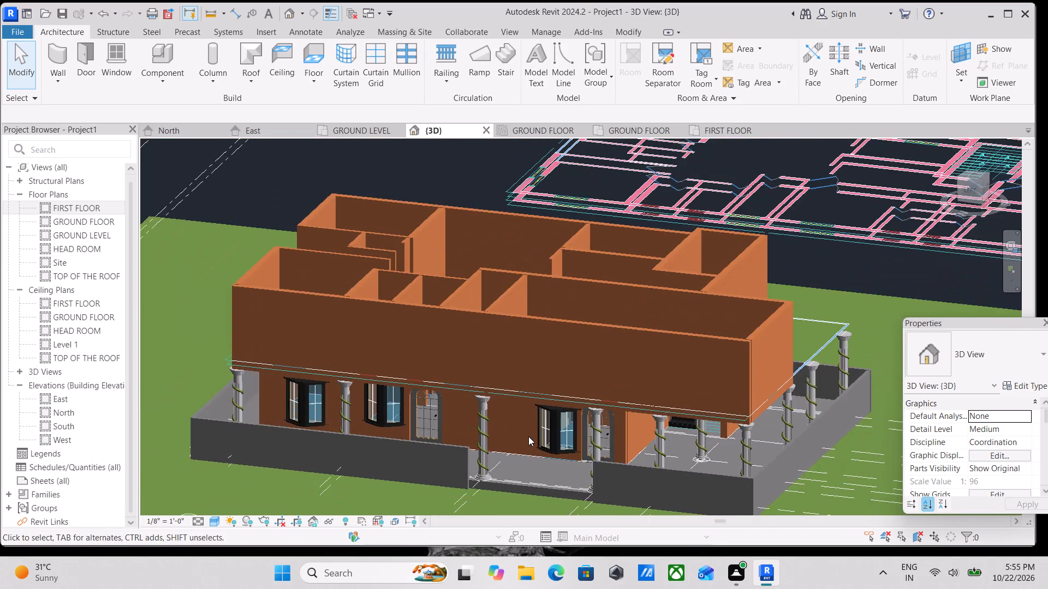
middle_click_drag(528, 436, 534, 471)
scroll(385, 374, "up", 1)
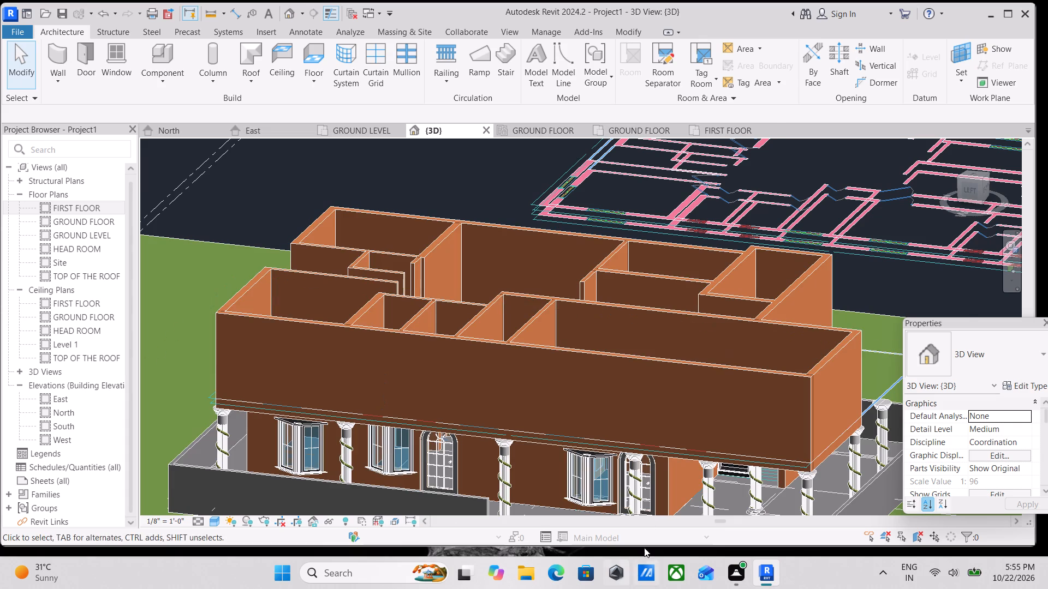
scroll(645, 492, "down", 2)
middle_click_drag(645, 486, 624, 418)
scroll(785, 424, "up", 6)
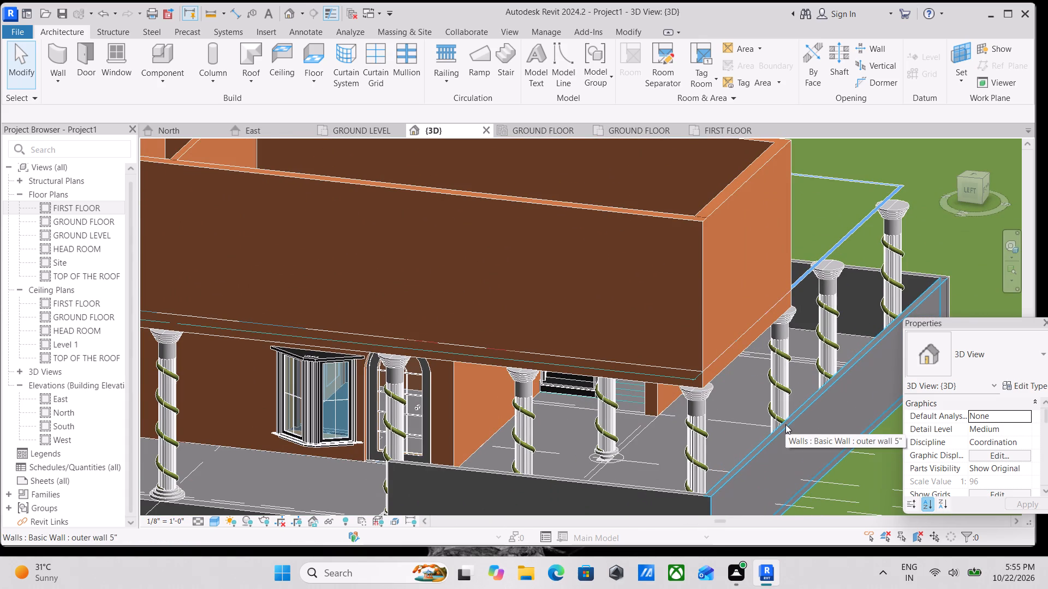
scroll(785, 424, "down", 2)
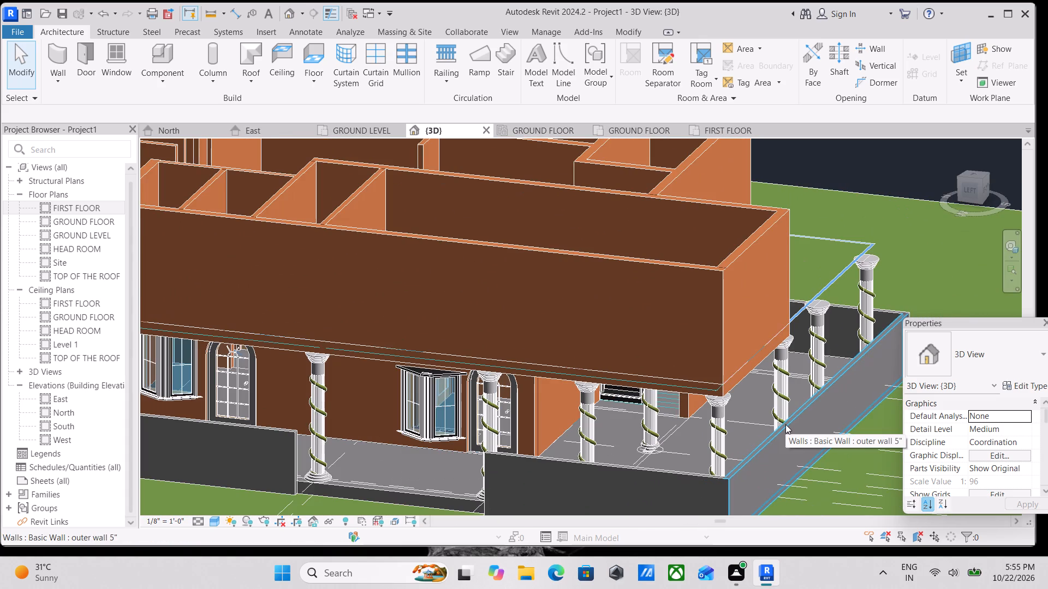
scroll(785, 424, "down", 2)
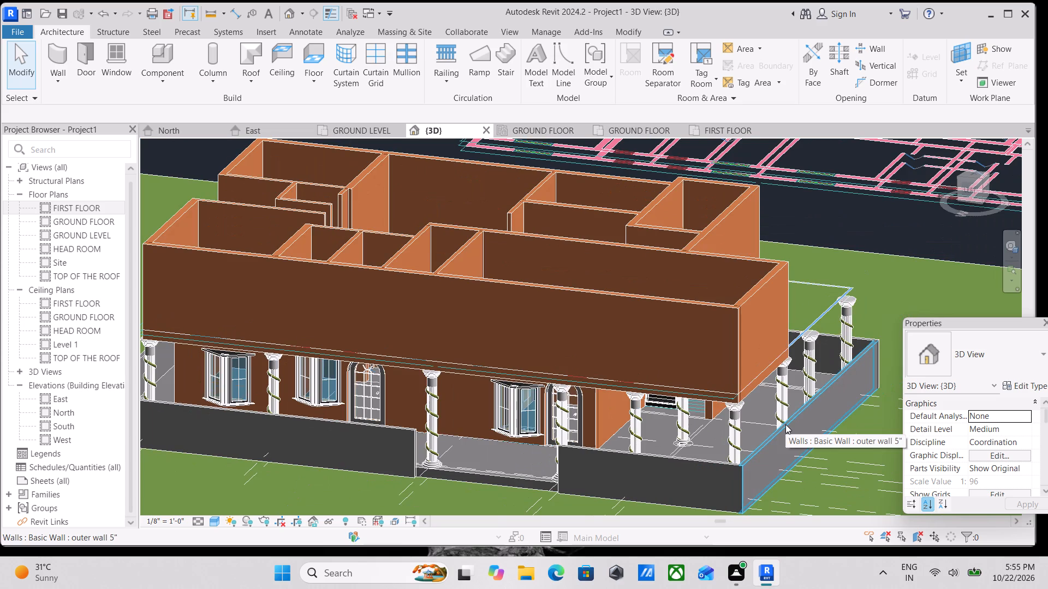
scroll(785, 424, "down", 2)
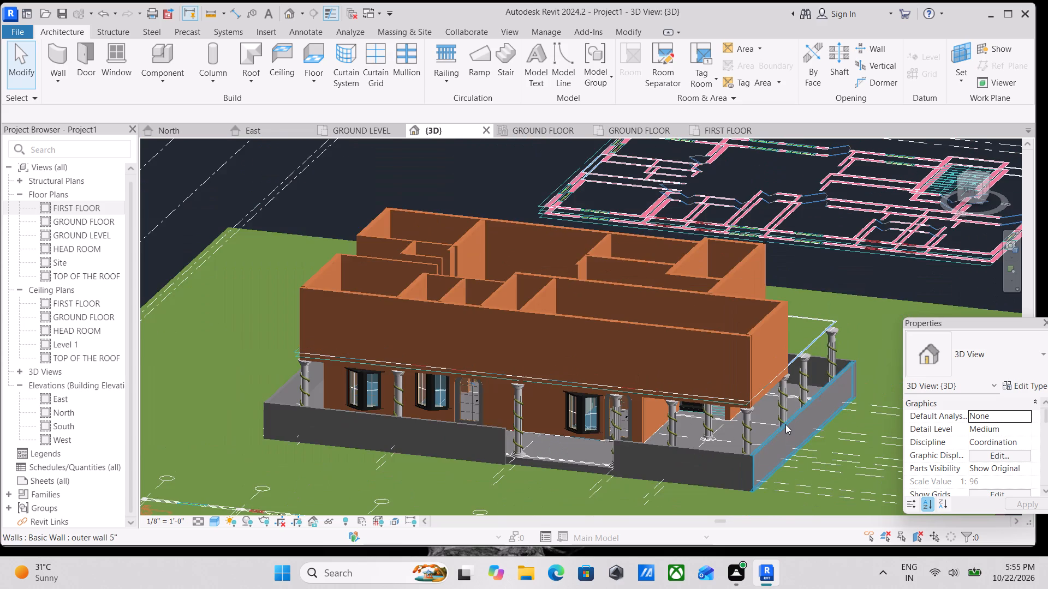
scroll(785, 424, "down", 2)
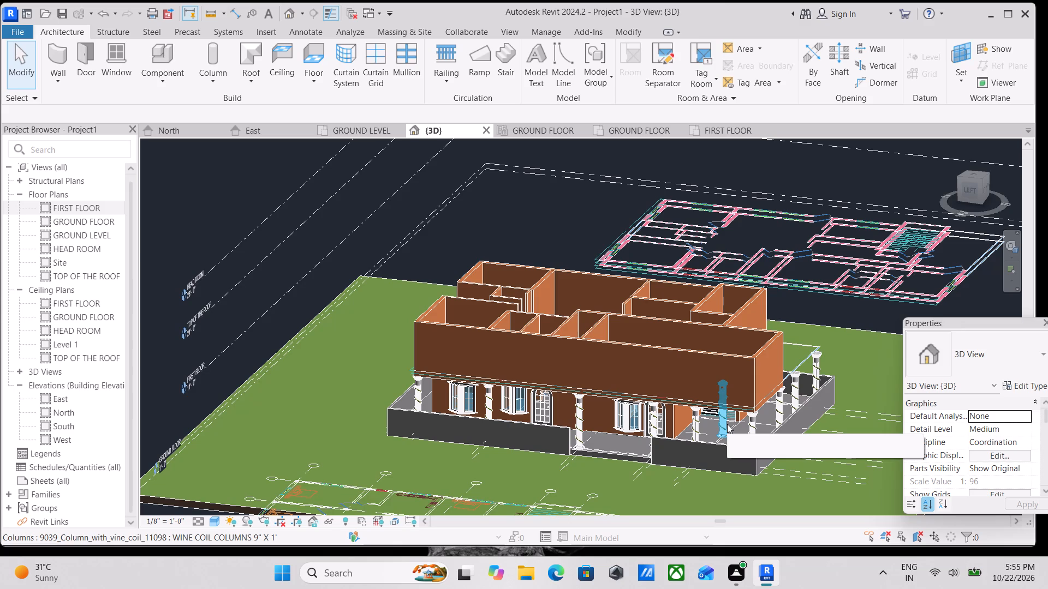
scroll(668, 387, "up", 6)
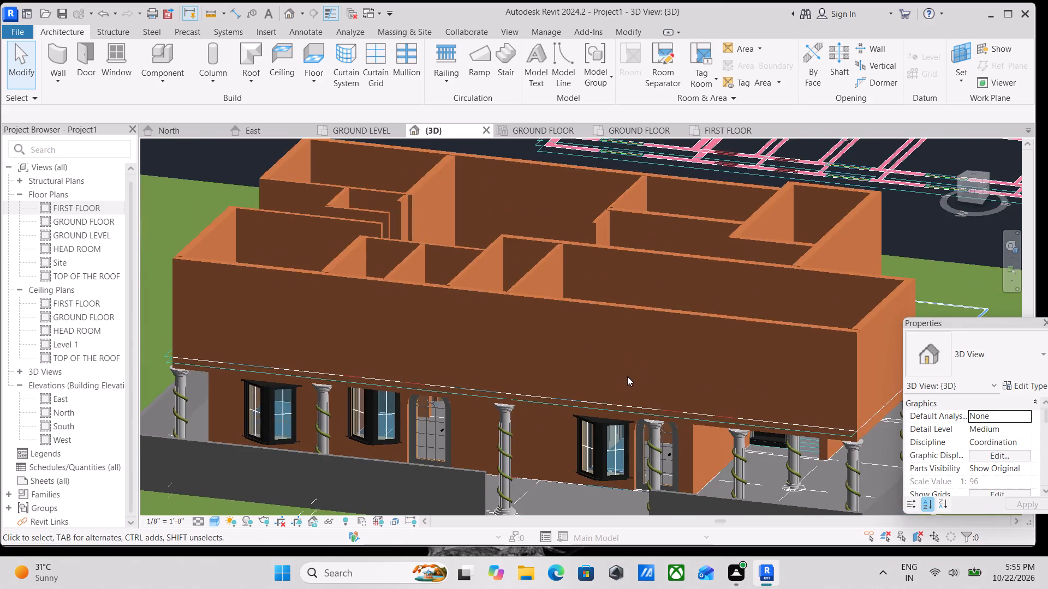
scroll(629, 376, "down", 7)
middle_click_drag(568, 366, 651, 396, "shift")
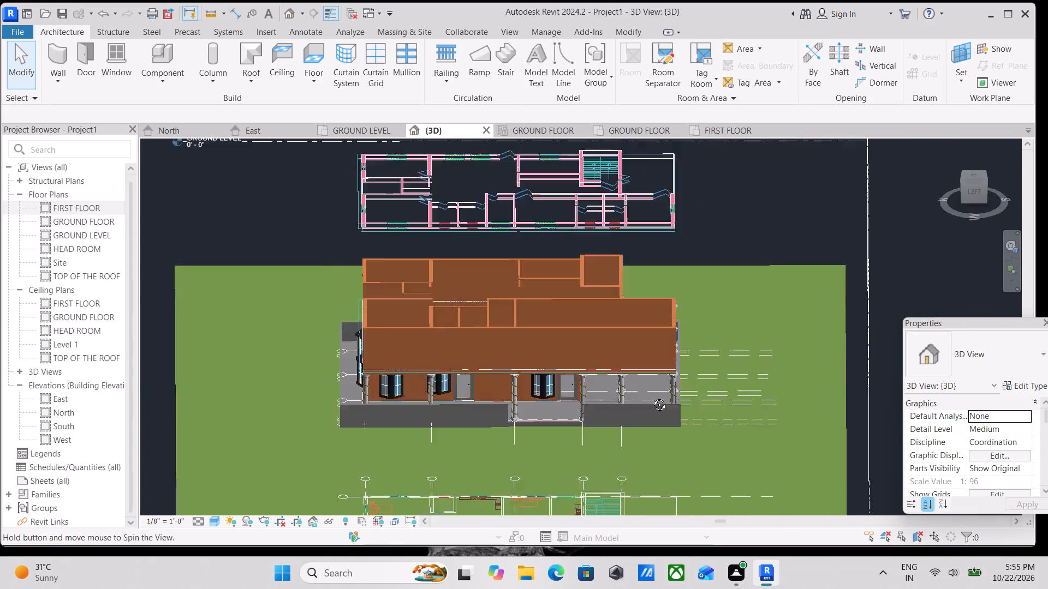
middle_click_drag(651, 396, 713, 394, "shift")
middle_click_drag(512, 395, 612, 345)
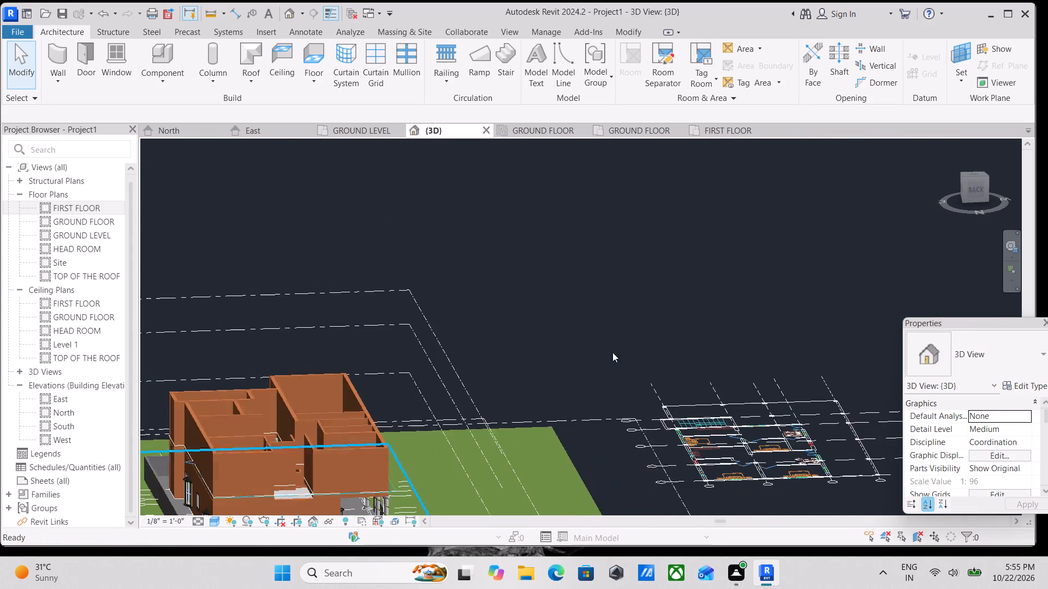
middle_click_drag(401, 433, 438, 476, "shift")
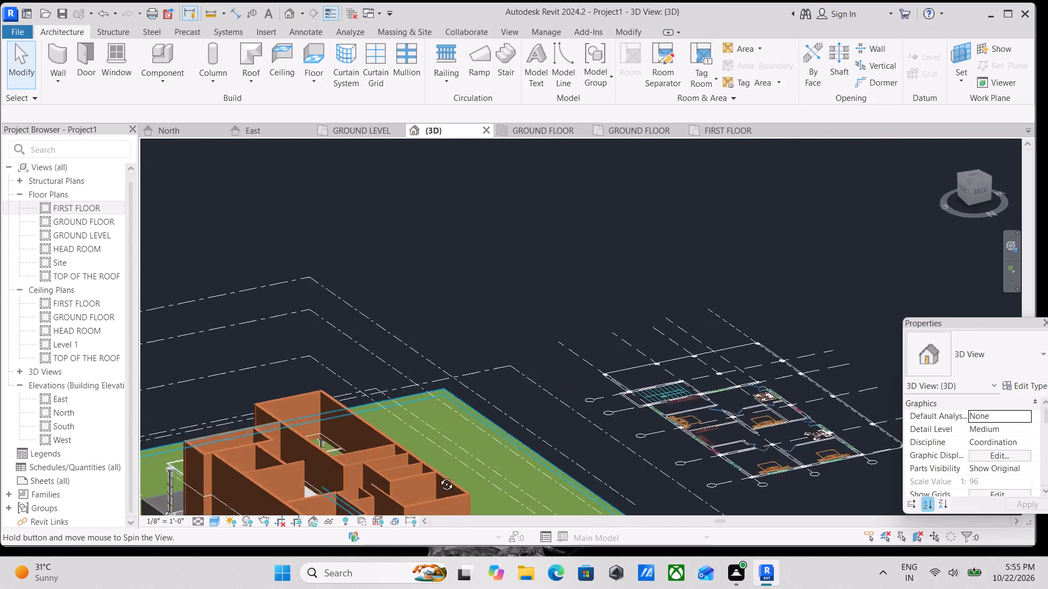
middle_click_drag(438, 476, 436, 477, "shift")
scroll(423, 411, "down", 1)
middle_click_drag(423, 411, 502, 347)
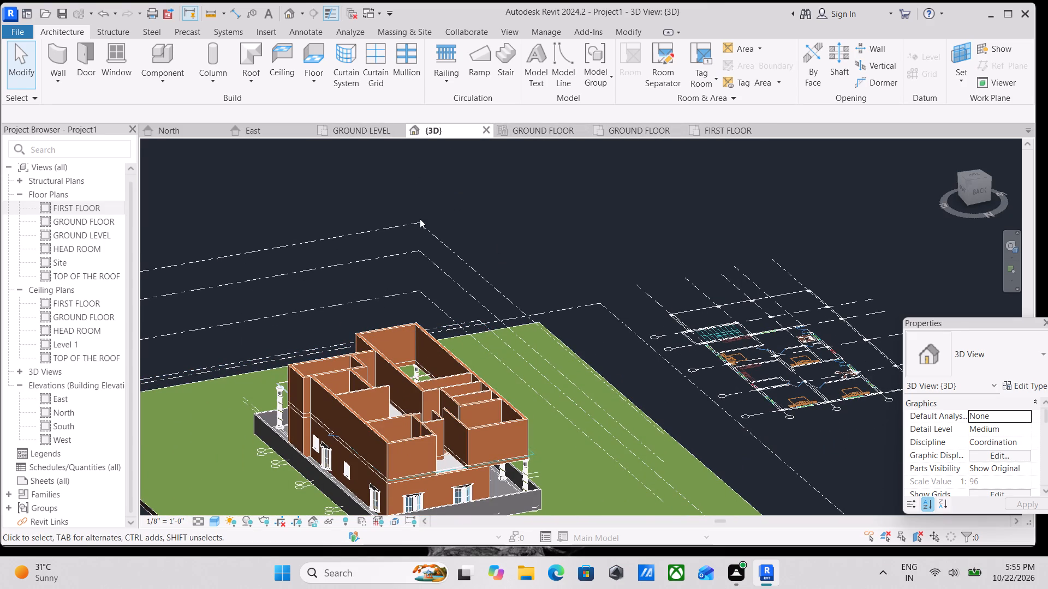
In the FIRST FLOOR plan, extend the OUTER WALL 9" between the 14' 0" x 12' 6" bedroom and the toilet to the bedroom's INNER WALL 5".
left_click(729, 132)
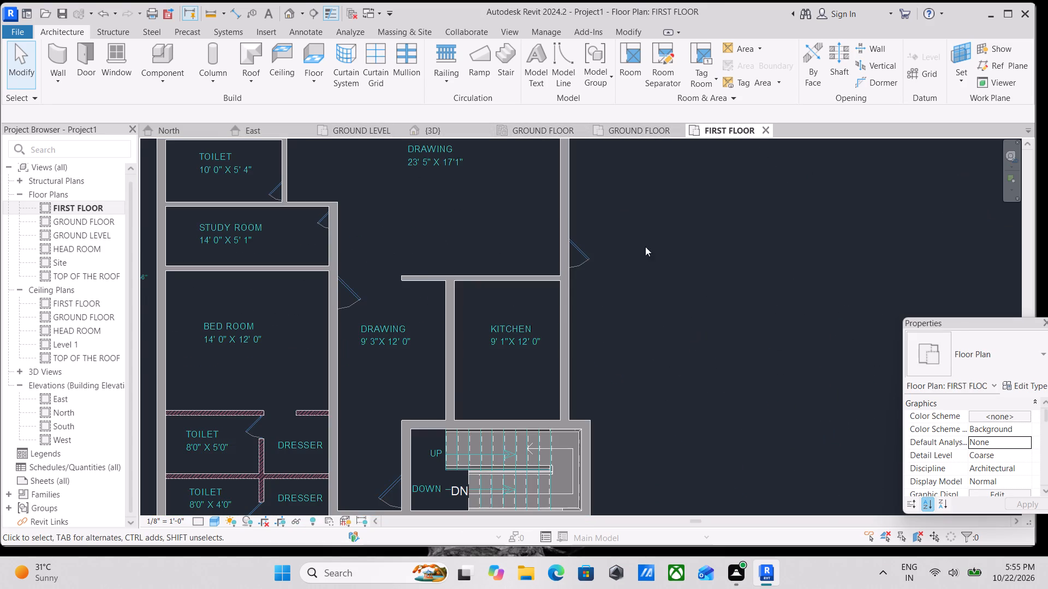
scroll(625, 265, "down", 4)
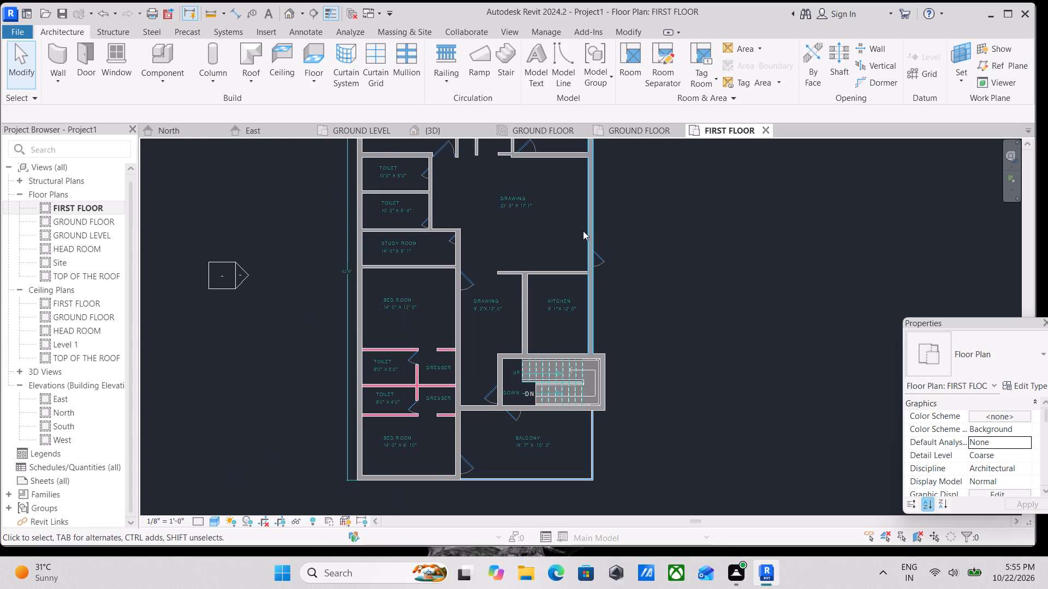
middle_click_drag(507, 232, 460, 372)
scroll(389, 209, "up", 2)
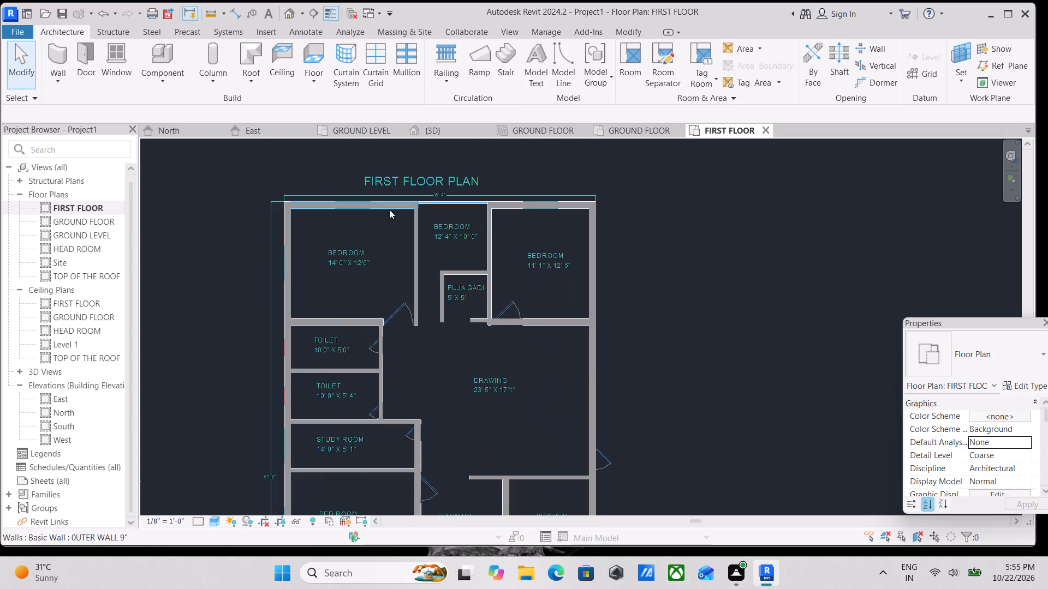
scroll(366, 251, "up", 2)
middle_click_drag(360, 264, 404, 233)
middle_click_drag(385, 236, 434, 303)
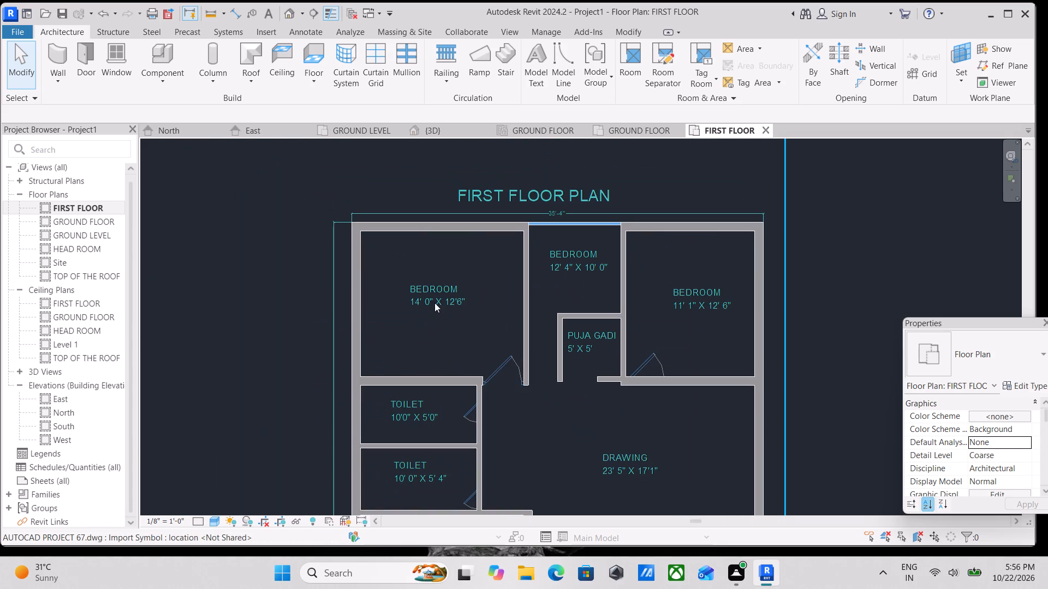
scroll(510, 406, "up", 2)
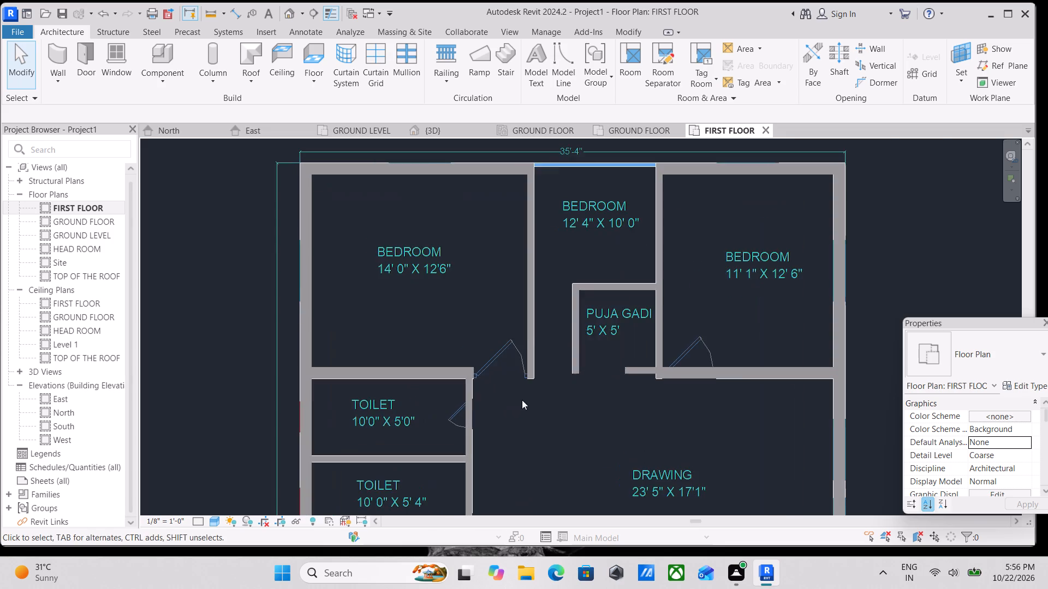
scroll(522, 400, "up", 2)
left_click(440, 358)
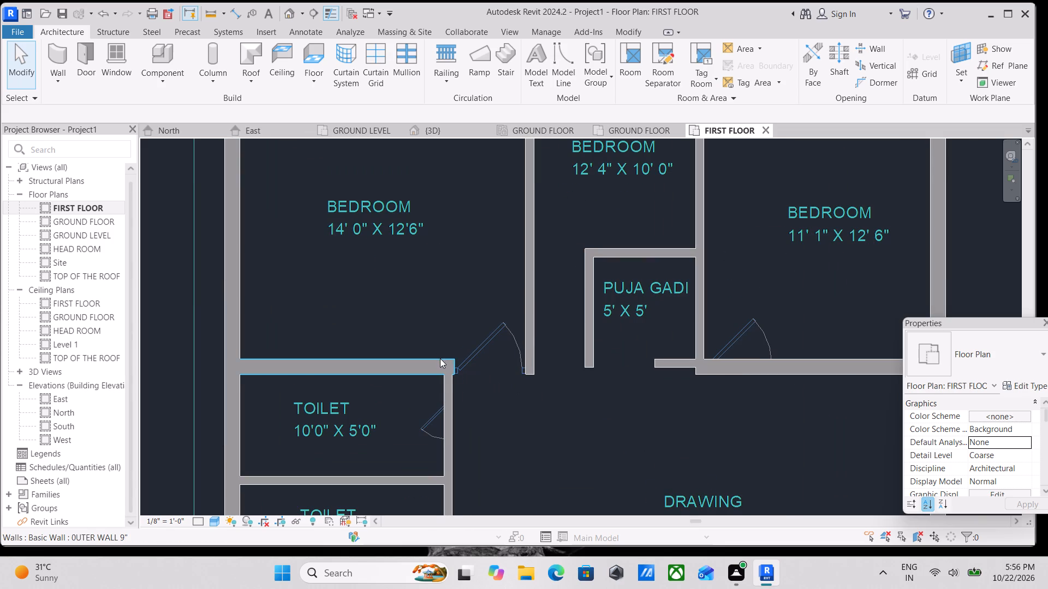
left_click_drag(454, 358, 519, 360)
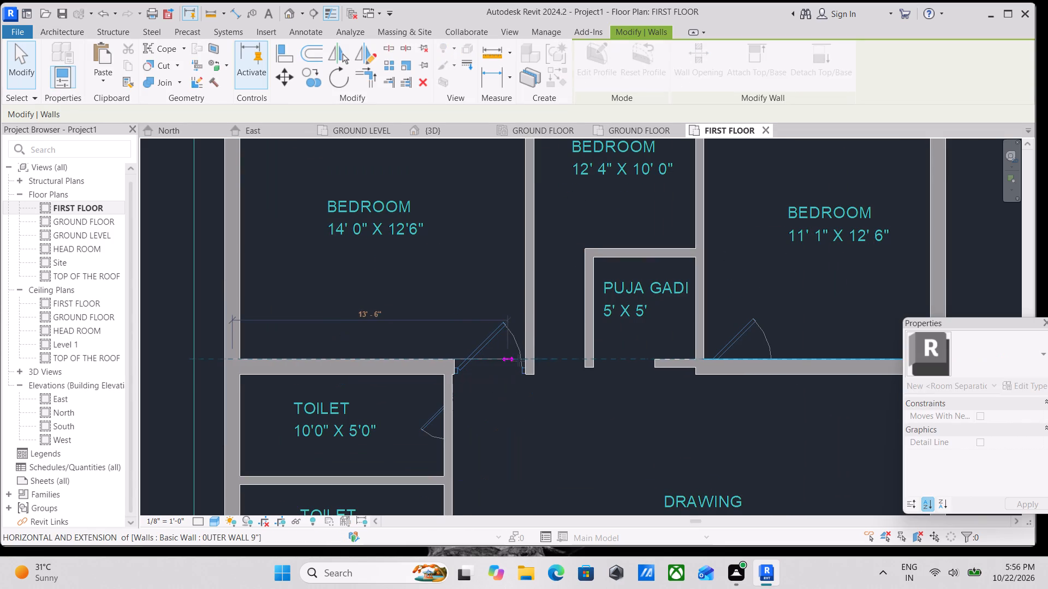
left_click_drag(519, 360, 527, 364)
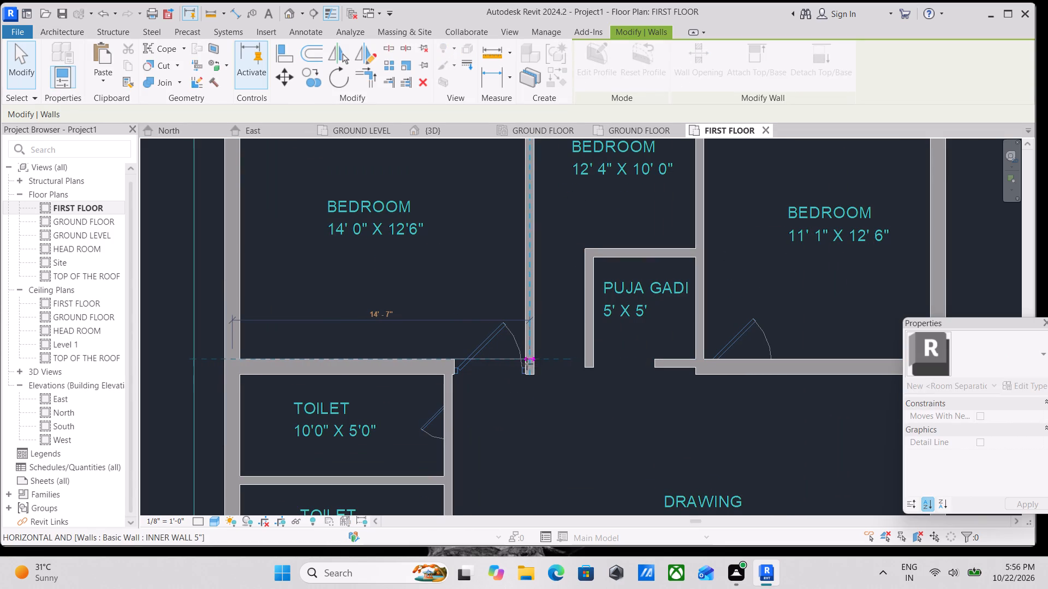
left_click_drag(527, 364, 521, 364)
scroll(521, 364, "down", 1)
middle_click_drag(521, 364, 558, 371)
key("Escape")
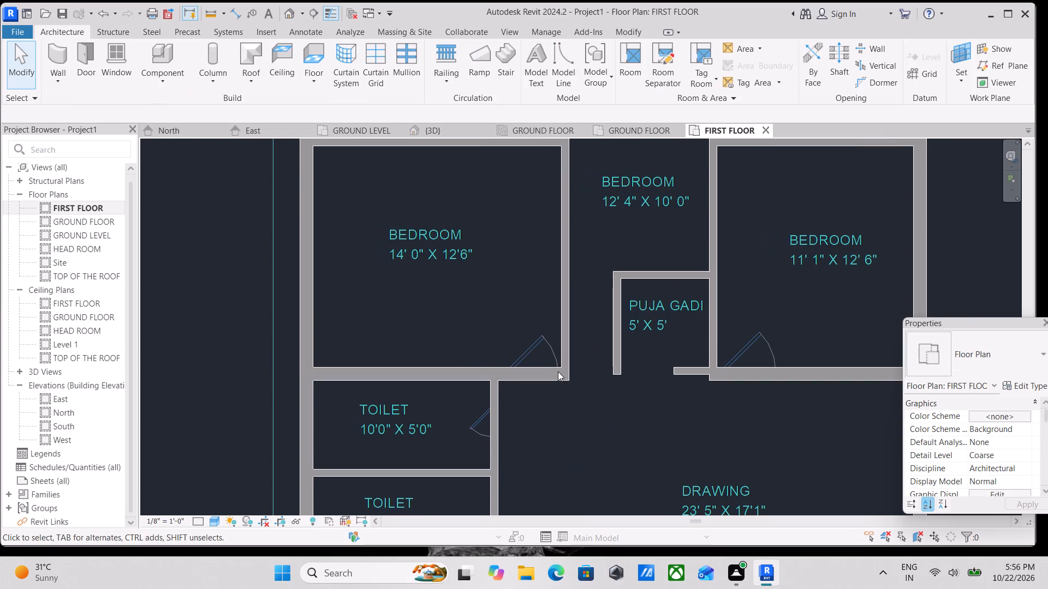
Examine the extended bedroom wall, its junction with the inner wall, and the surrounding bedroom, toilet and Puja Gadi walls.
scroll(558, 371, "down", 2)
middle_click_drag(558, 371, 576, 357)
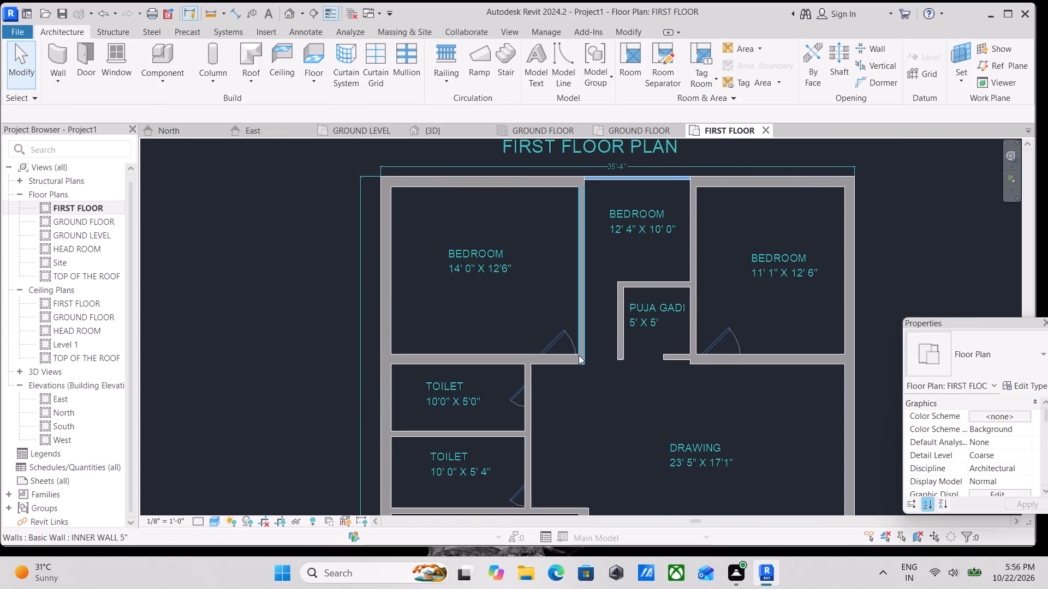
scroll(579, 355, "up", 5)
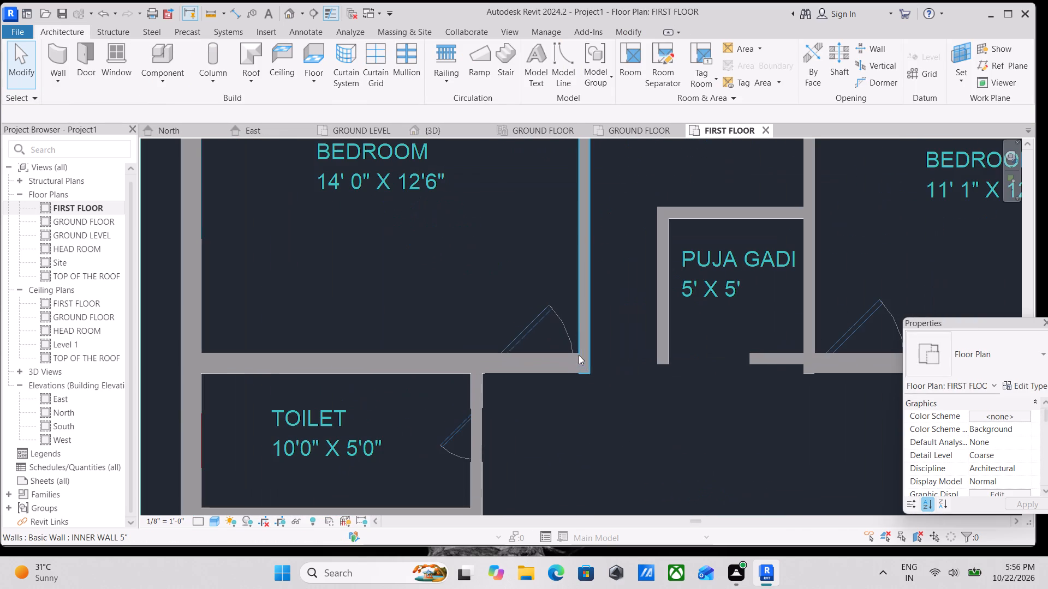
left_click(535, 355)
scroll(540, 354, "down", 3)
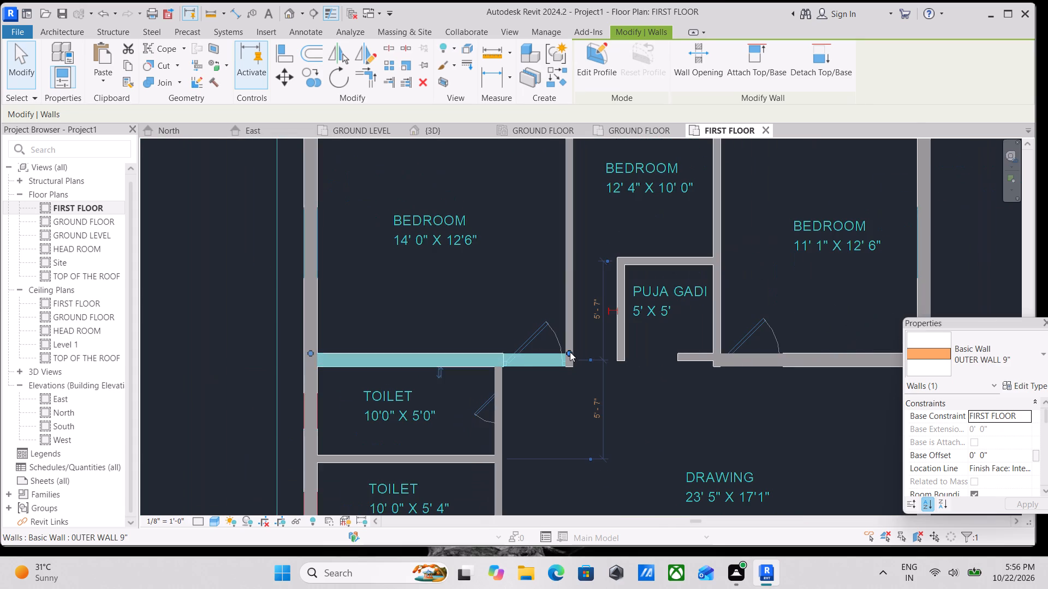
left_click(570, 352)
scroll(570, 352, "down", 2)
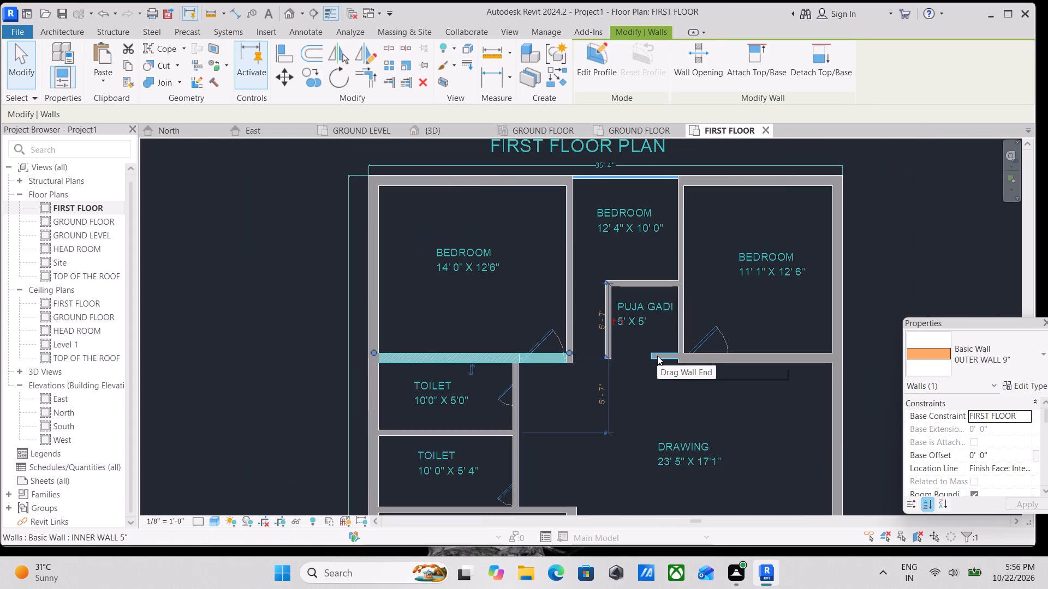
scroll(486, 341, "down", 2)
middle_click_drag(486, 341, 559, 335)
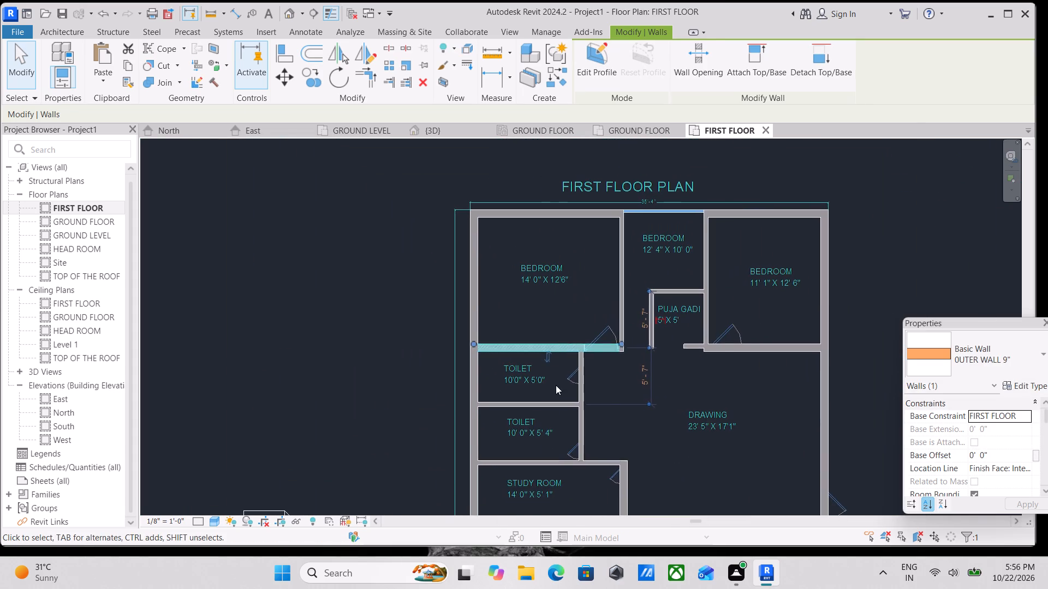
scroll(559, 388, "up", 3)
middle_click_drag(603, 368, 627, 355)
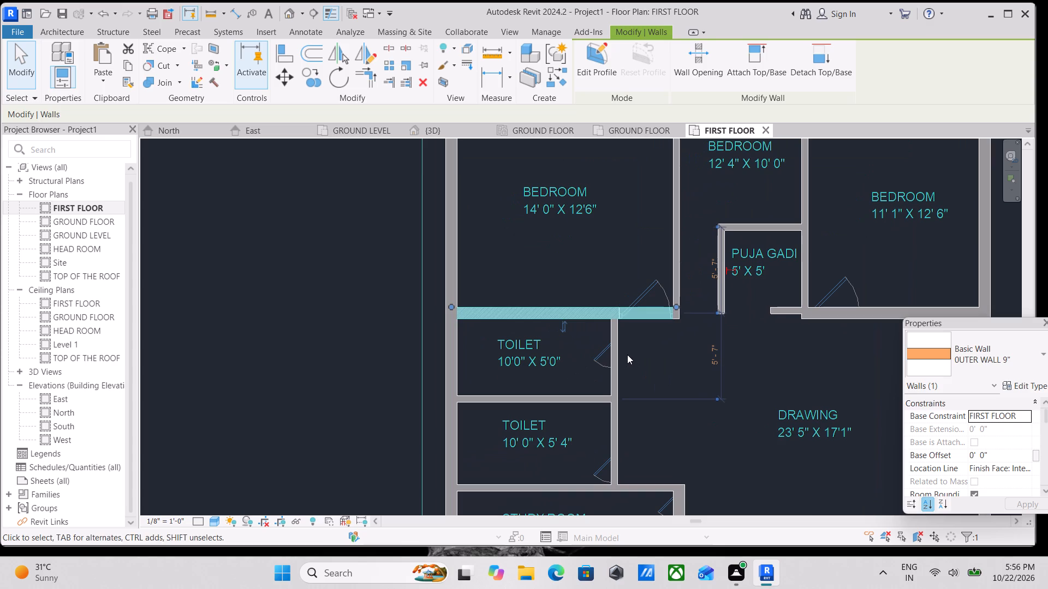
key("Escape")
middle_click_drag(563, 249, 497, 299)
scroll(551, 278, "down", 1)
middle_click_drag(551, 278, 487, 353)
middle_click_drag(484, 359, 520, 257)
scroll(541, 256, "down", 1)
middle_click_drag(541, 256, 486, 334)
middle_click_drag(448, 388, 487, 302)
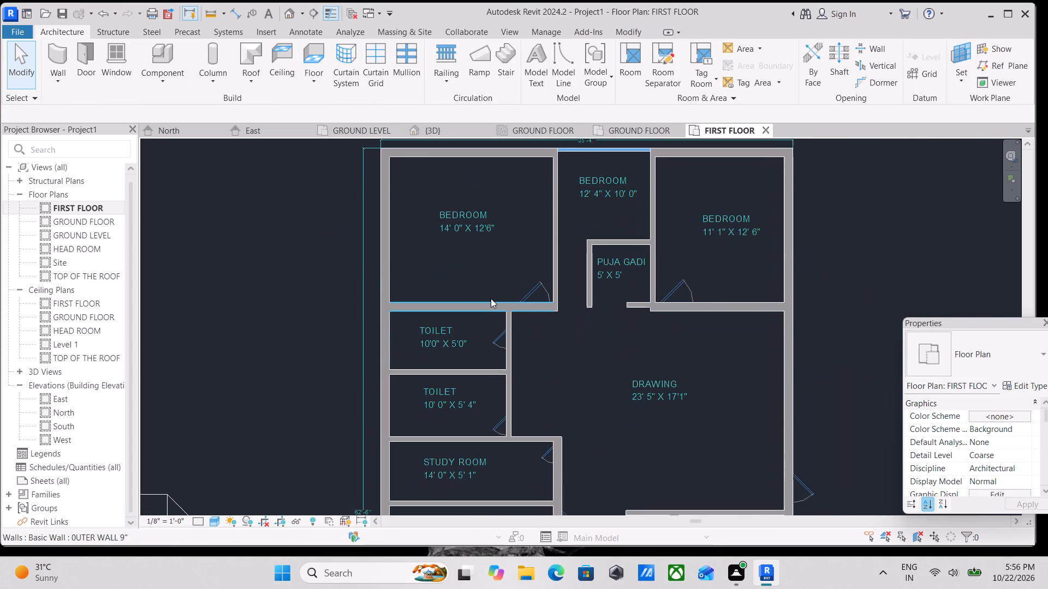
Place a Door_Arched_Single_French_Glass_Wood_Exterior 810 x 2110mm door in the stairwell–balcony wall, swinging onto the balcony, about 3' 6" from the stairwell's side wall.
type("dr")
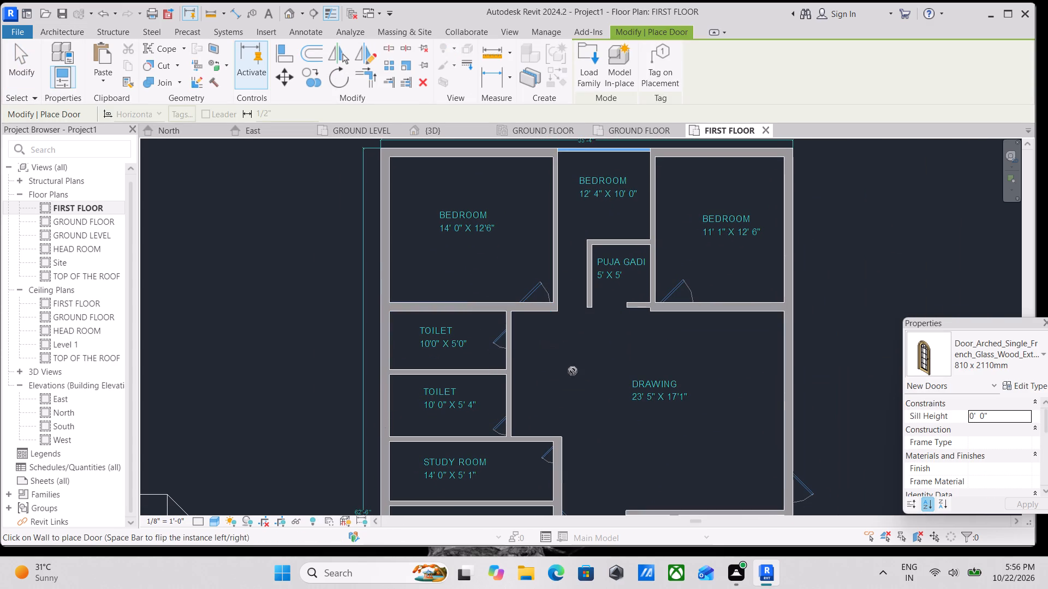
left_click(1026, 357)
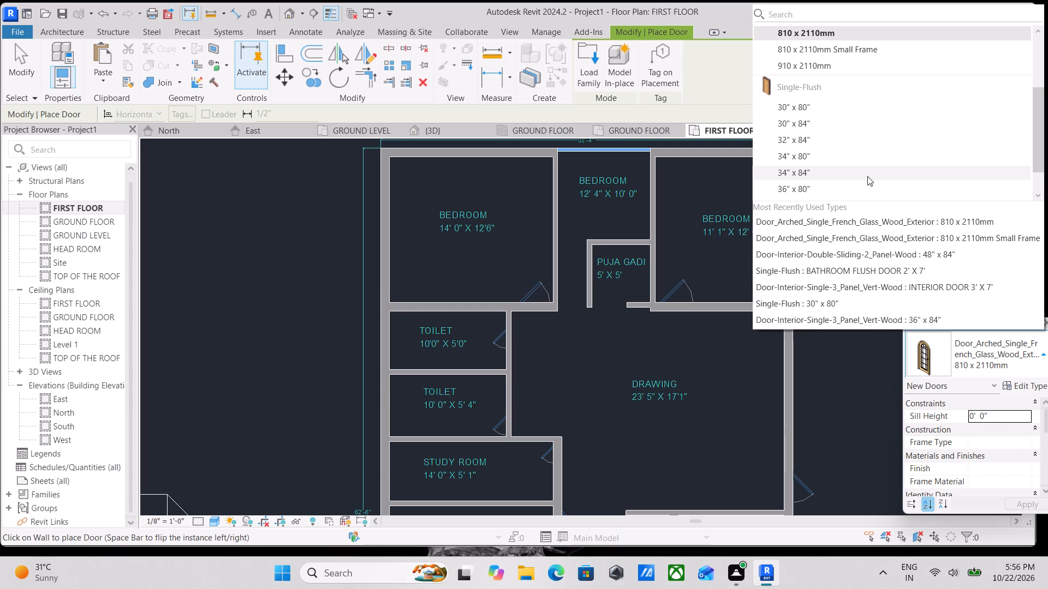
scroll(630, 347, "down", 3)
middle_click_drag(624, 365, 605, 214)
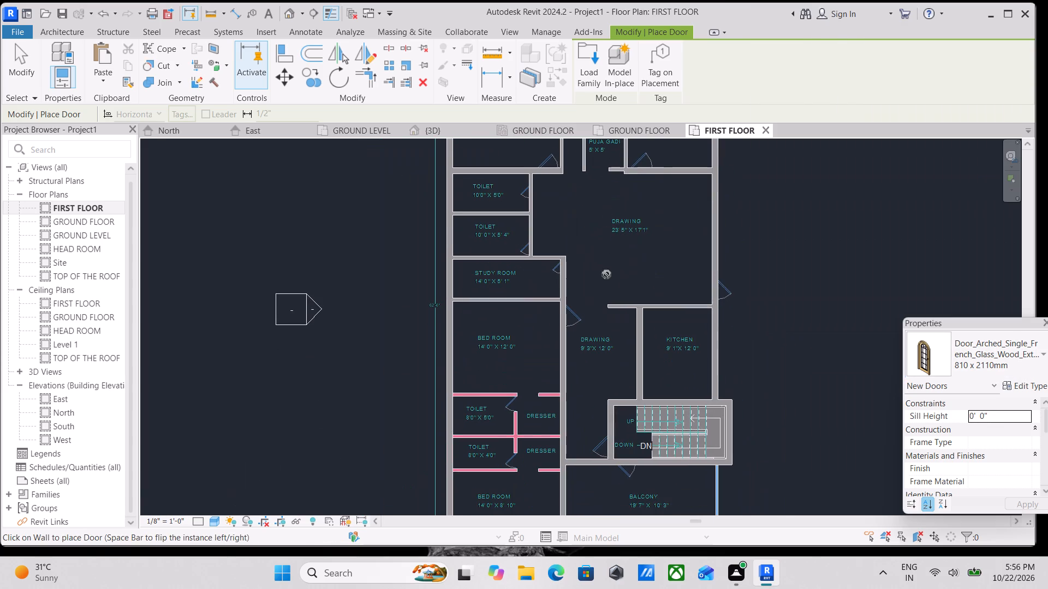
middle_click_drag(609, 333, 618, 163)
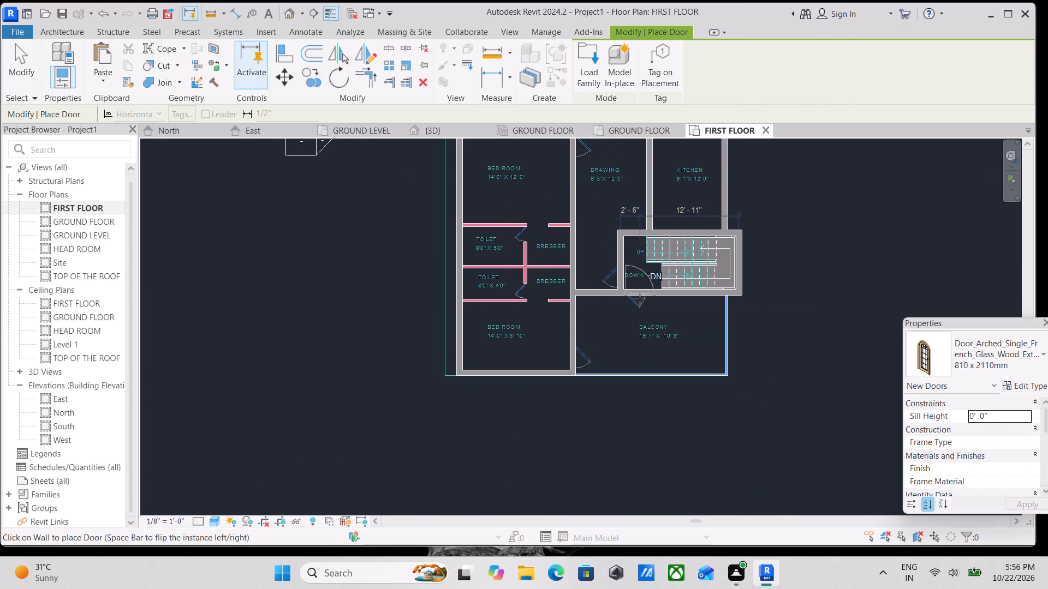
scroll(638, 292, "up", 5)
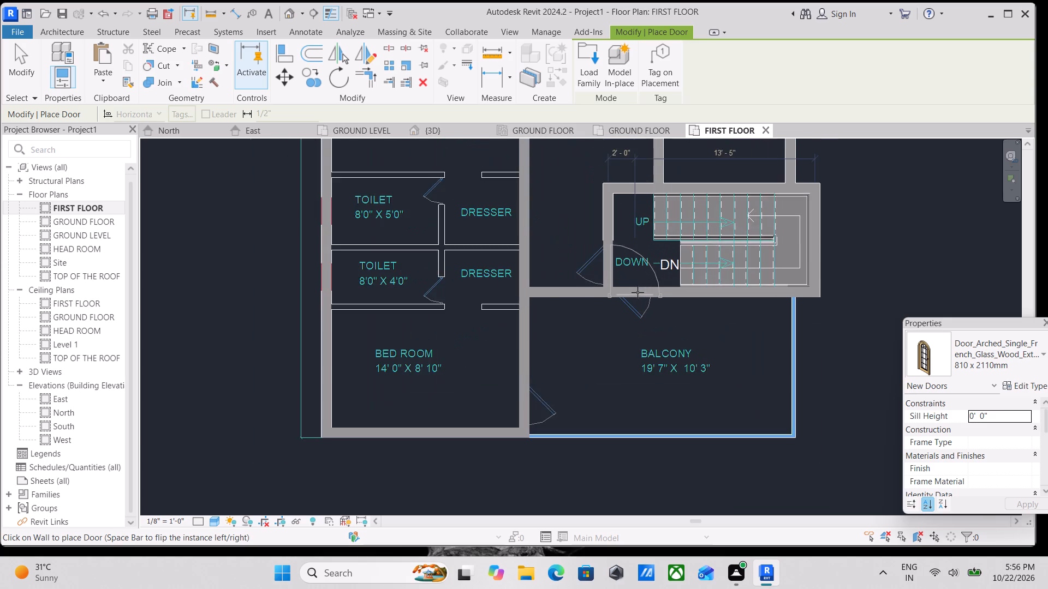
scroll(648, 297, "up", 2)
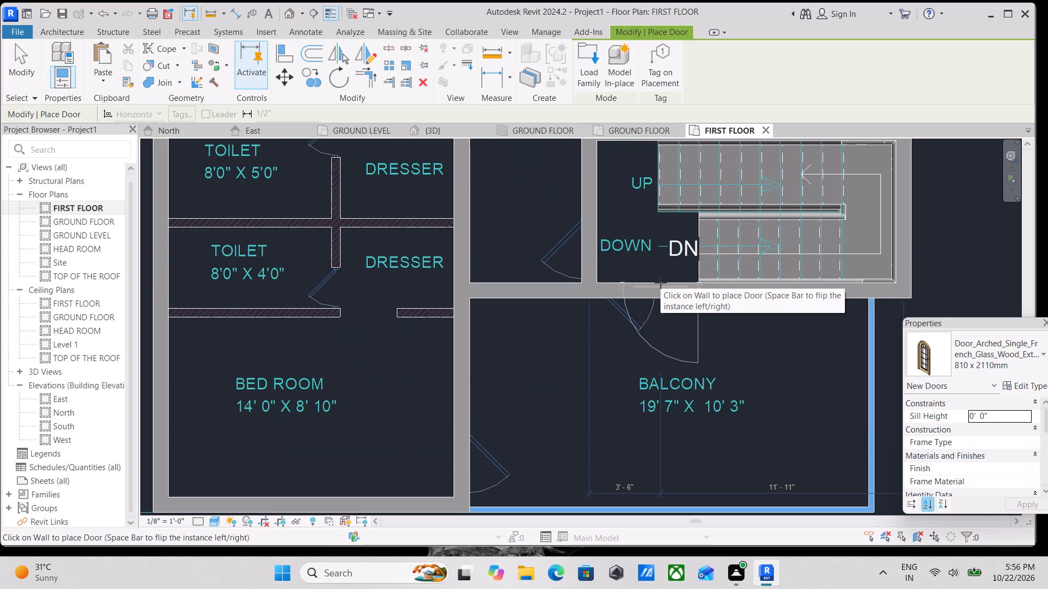
left_click(660, 283)
middle_click_drag(668, 304, 655, 338)
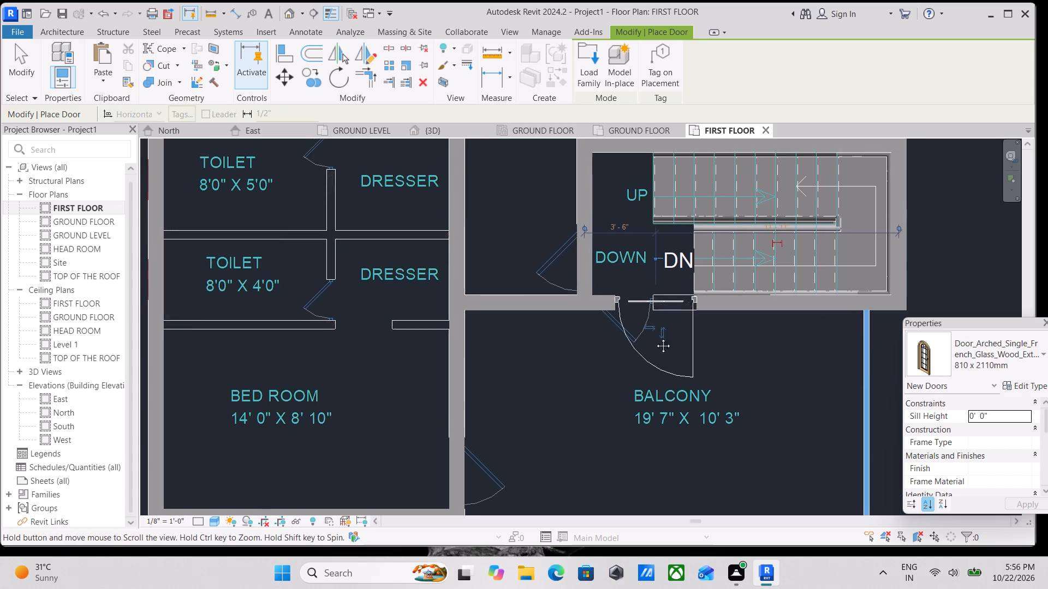
middle_click_drag(655, 338, 653, 346)
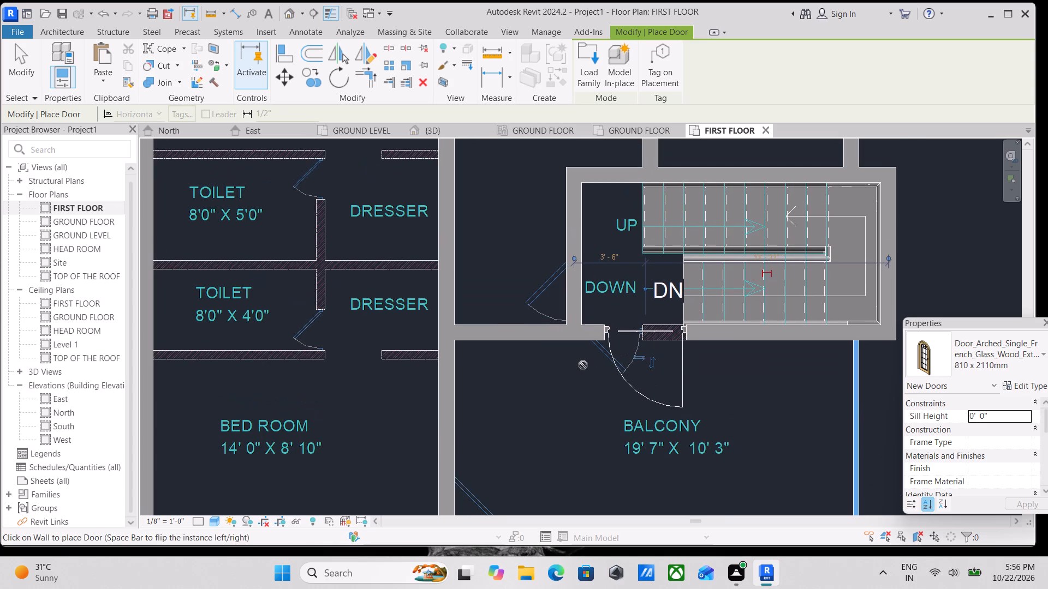
key("Escape")
key("Escape")
Nudge the new balcony door toward the stairwell's DOWN-side wall so its opening edge lines up with the CAD door symbol.
scroll(604, 368, "up", 2)
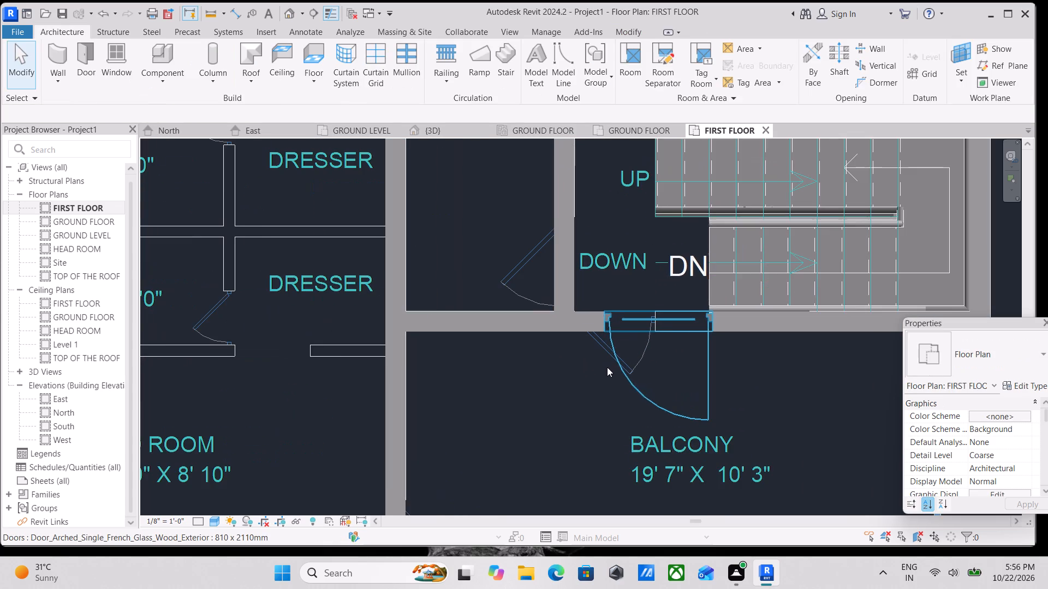
left_click(611, 365)
key("Left")
key("Left")
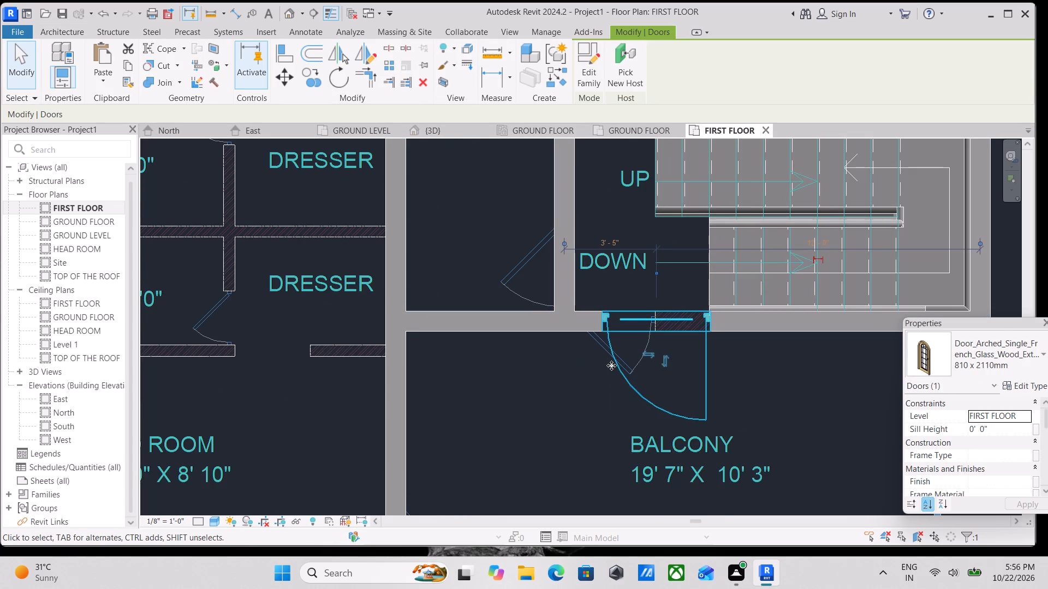
key("Left")
key("Left")
key("Left")
key("Left")
key("Left")
key("Left")
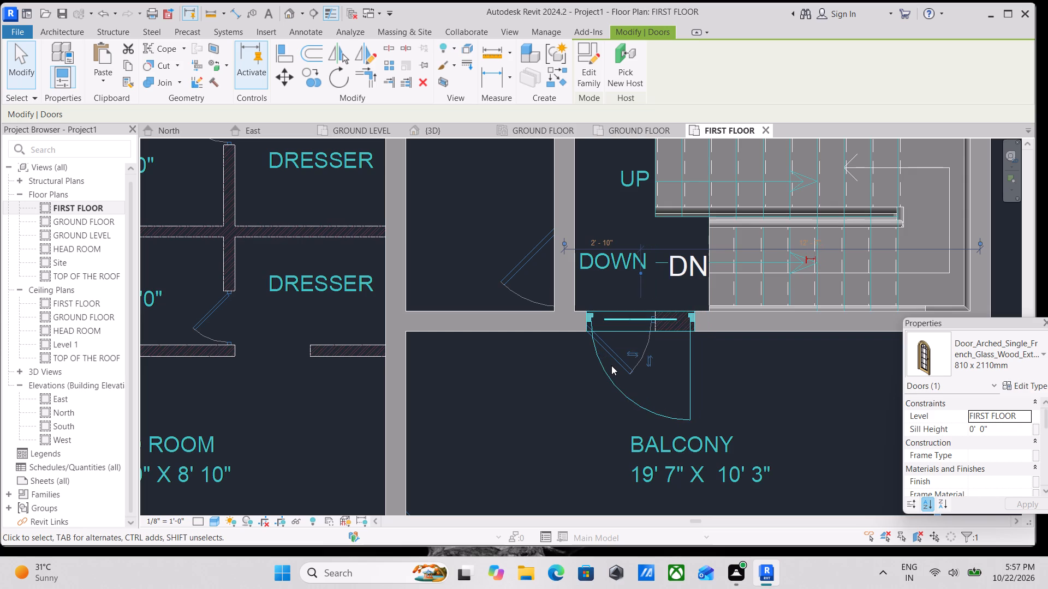
key("Left")
key("Escape")
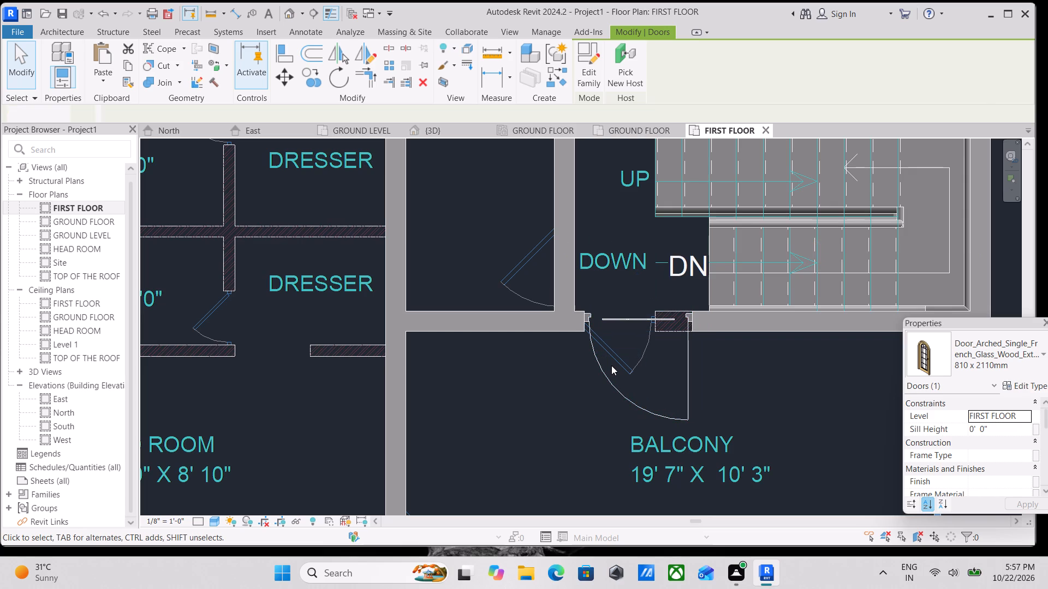
Load the Door-Garage-Flush_Panel family from the US library's Residential doors folder for door placement.
type("dr")
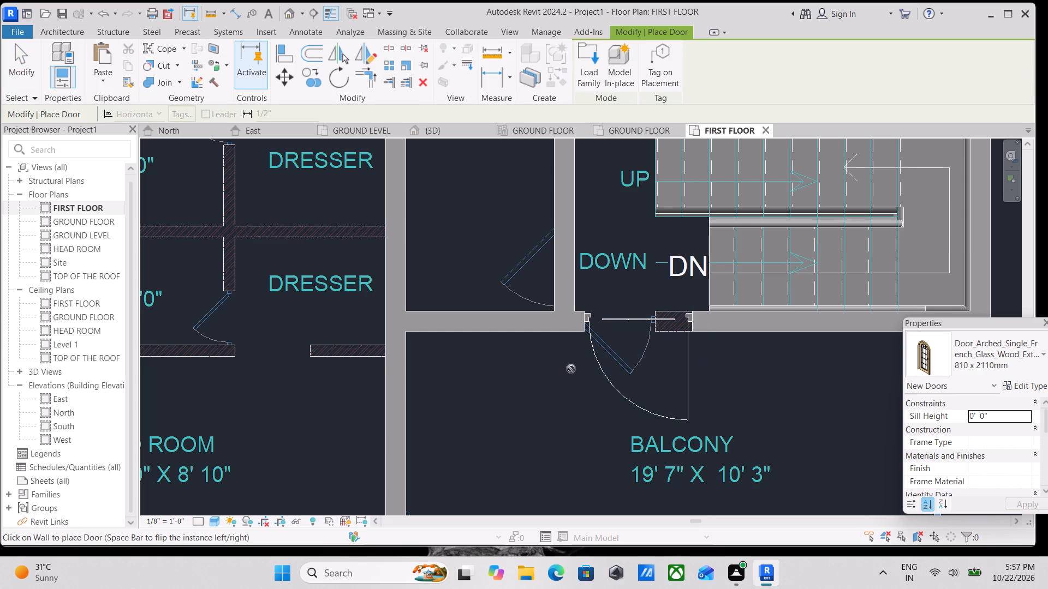
left_click(587, 77)
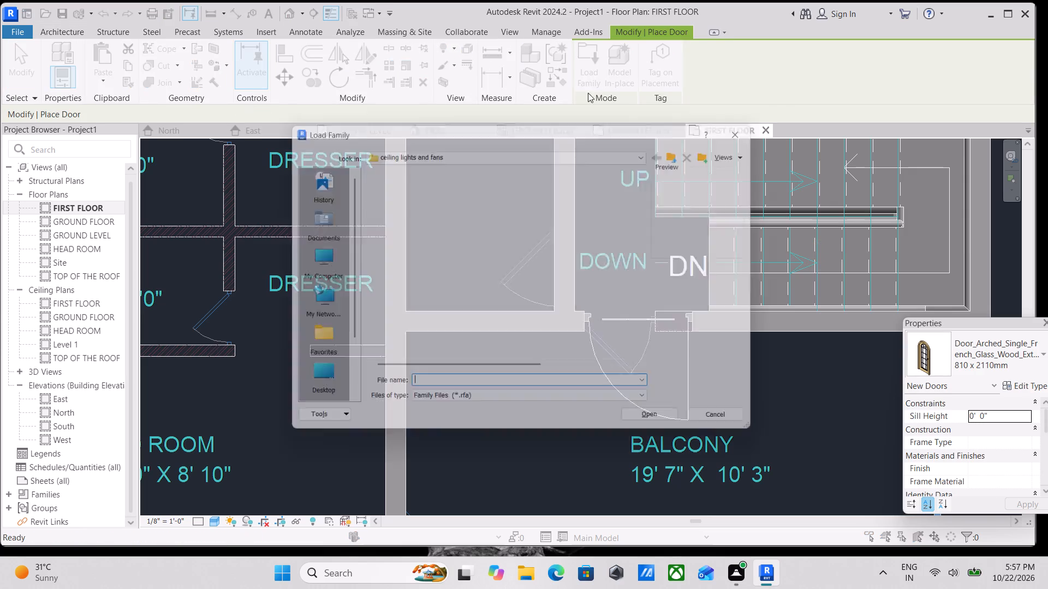
scroll(418, 318, "down", 2)
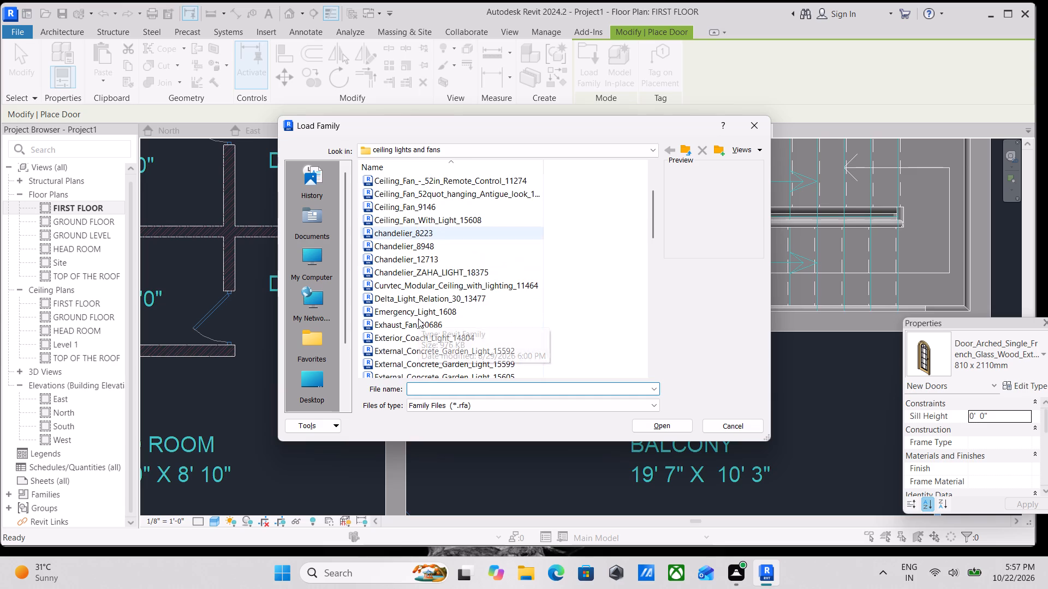
scroll(323, 215, "up", 3)
scroll(310, 322, "down", 3)
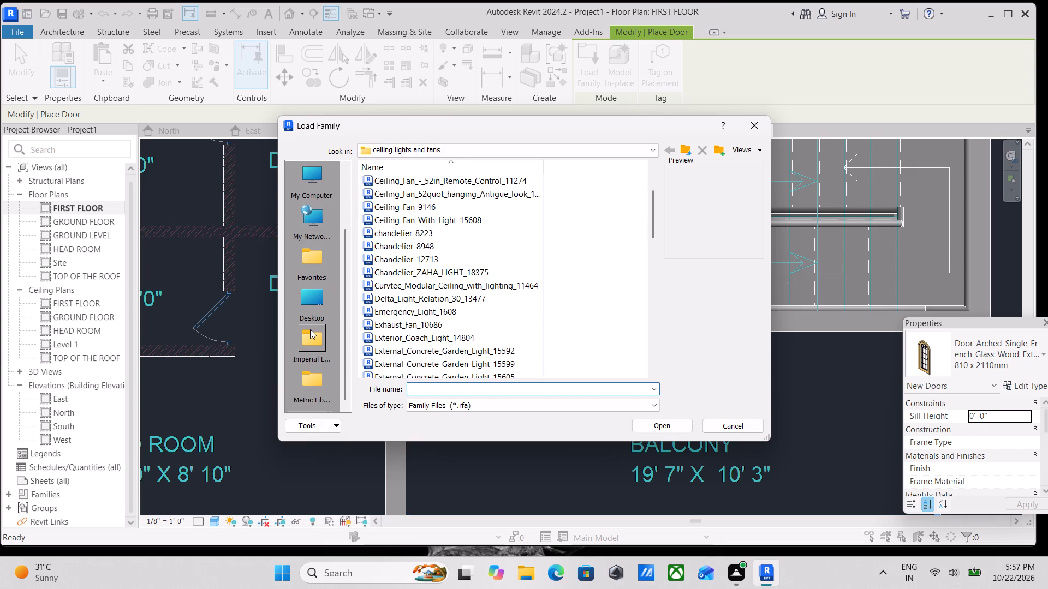
double_click(310, 329)
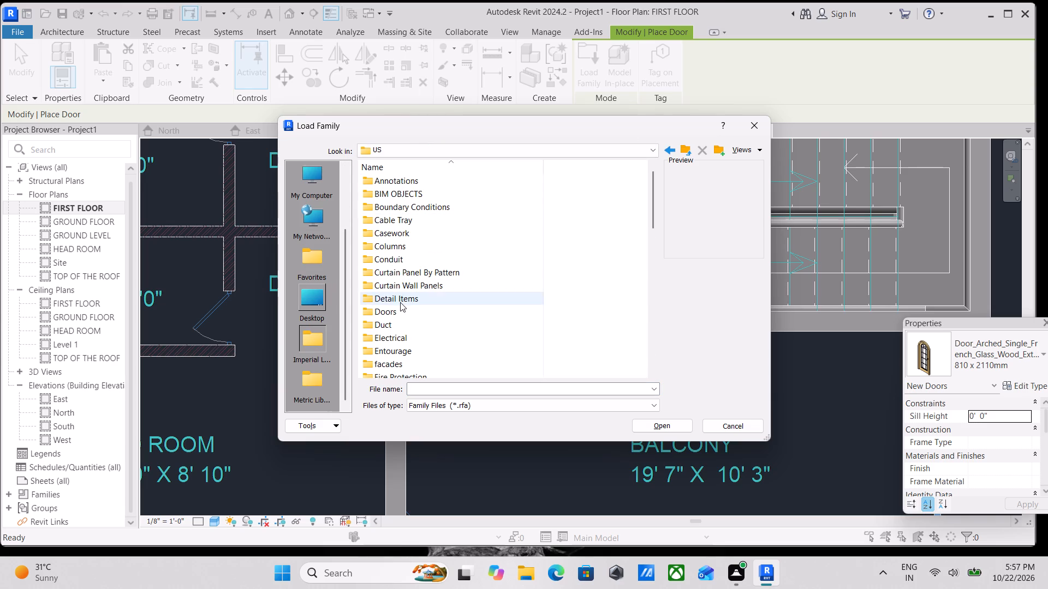
double_click(397, 309)
left_click(413, 255)
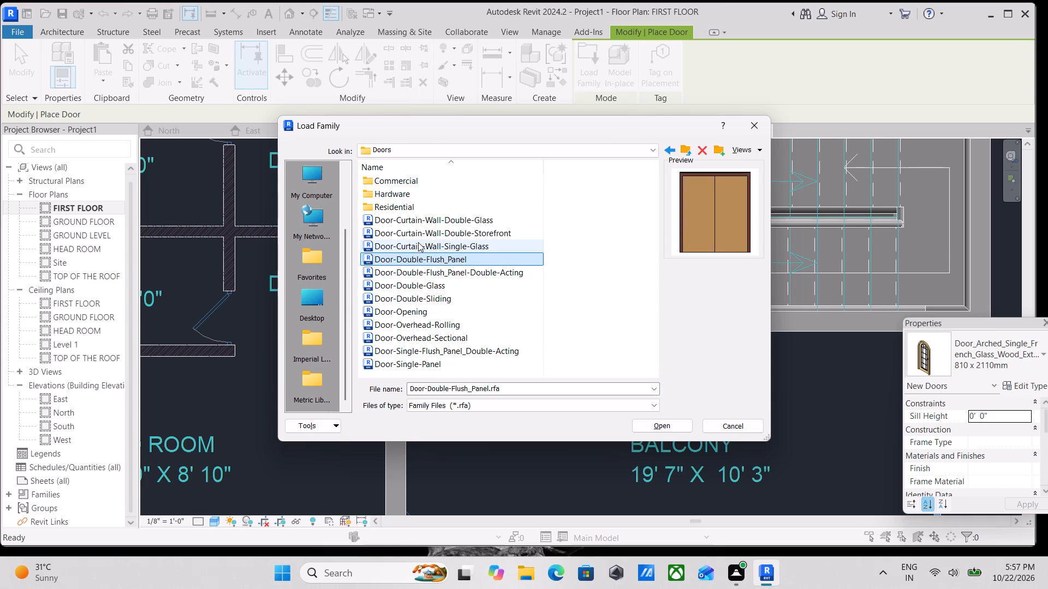
double_click(380, 208)
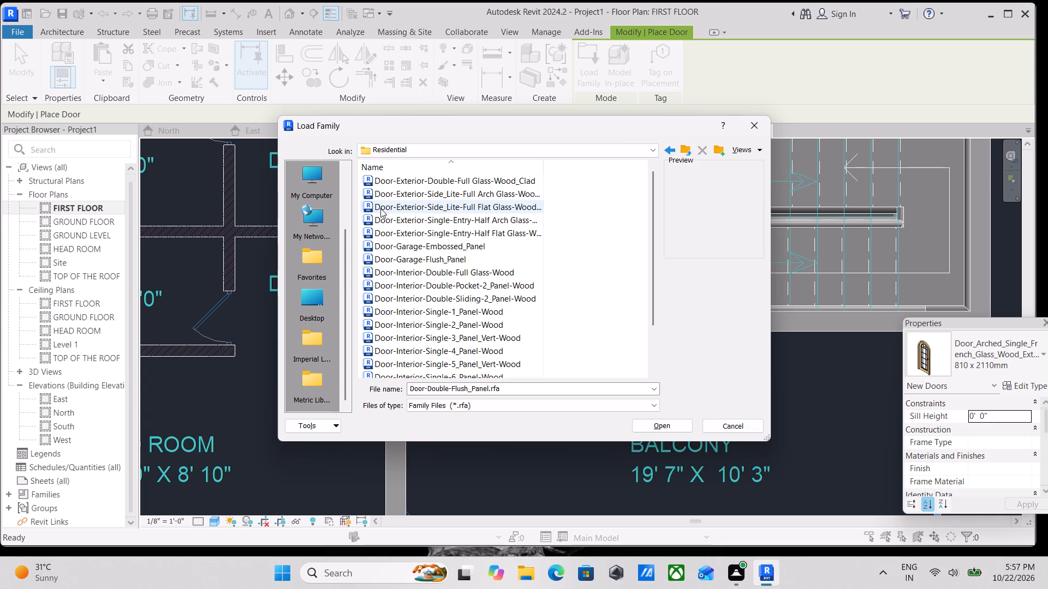
left_click(443, 206)
left_click(445, 191)
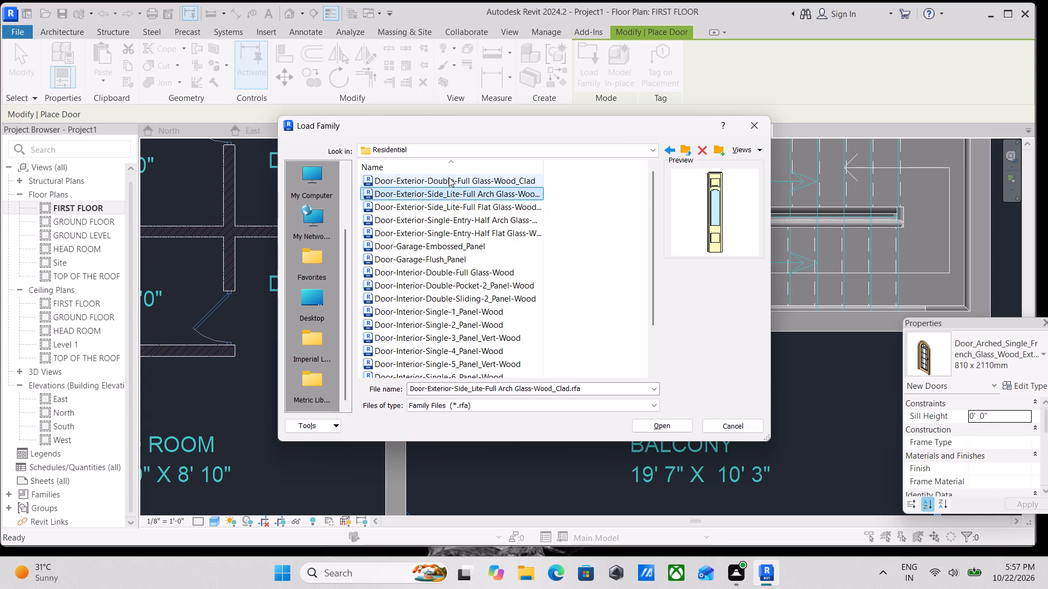
left_click(449, 177)
scroll(460, 248, "down", 1)
double_click(431, 220)
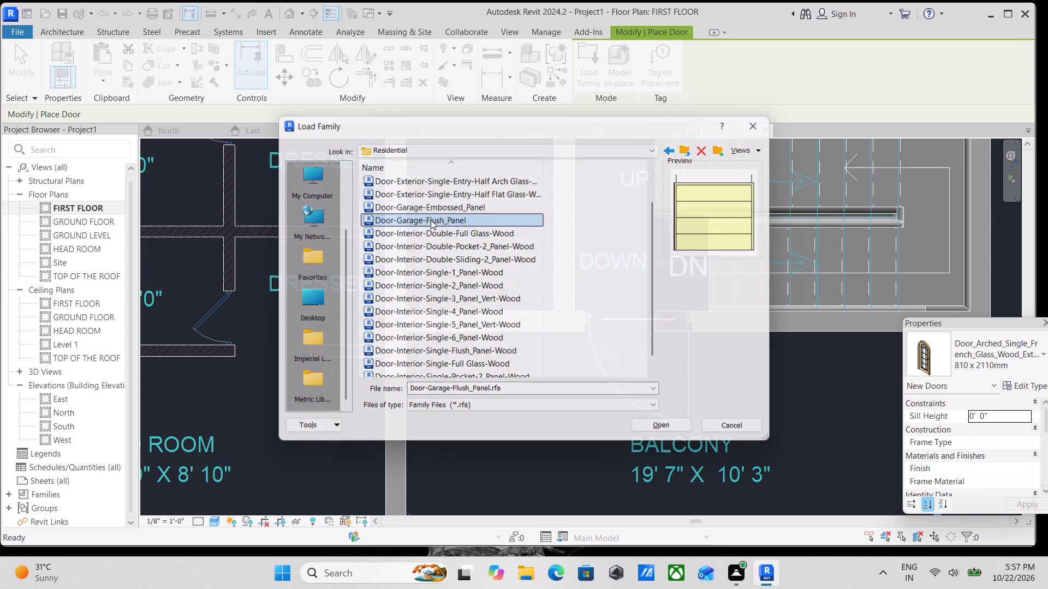
scroll(433, 254, "down", 3)
scroll(515, 262, "down", 1)
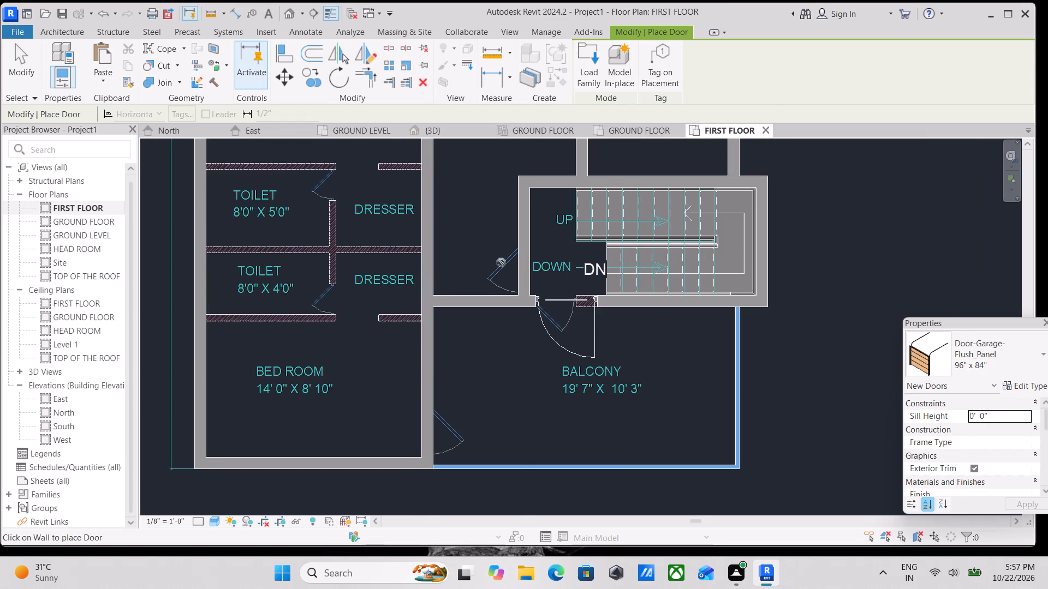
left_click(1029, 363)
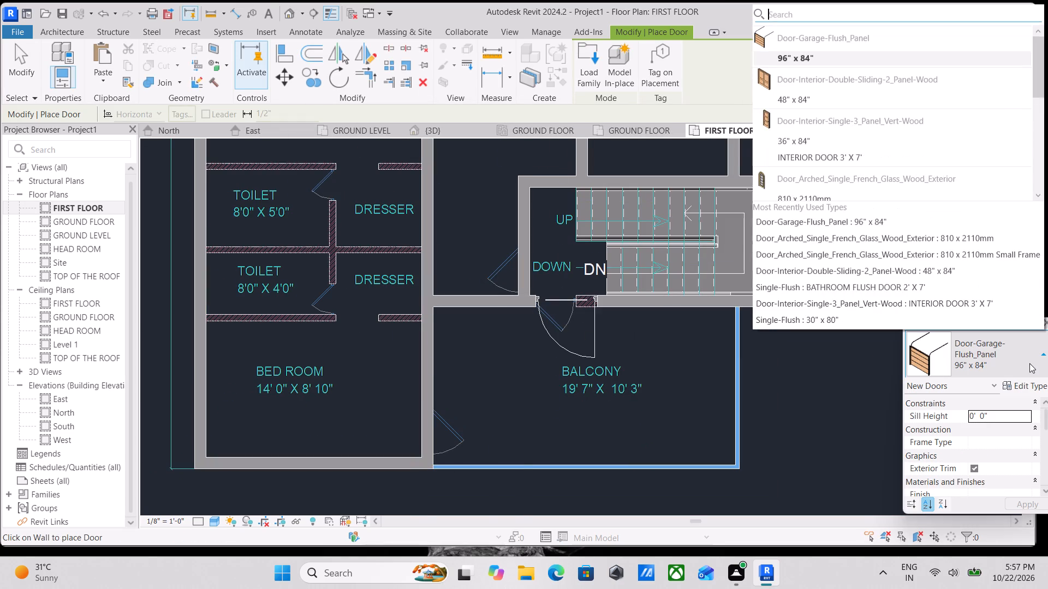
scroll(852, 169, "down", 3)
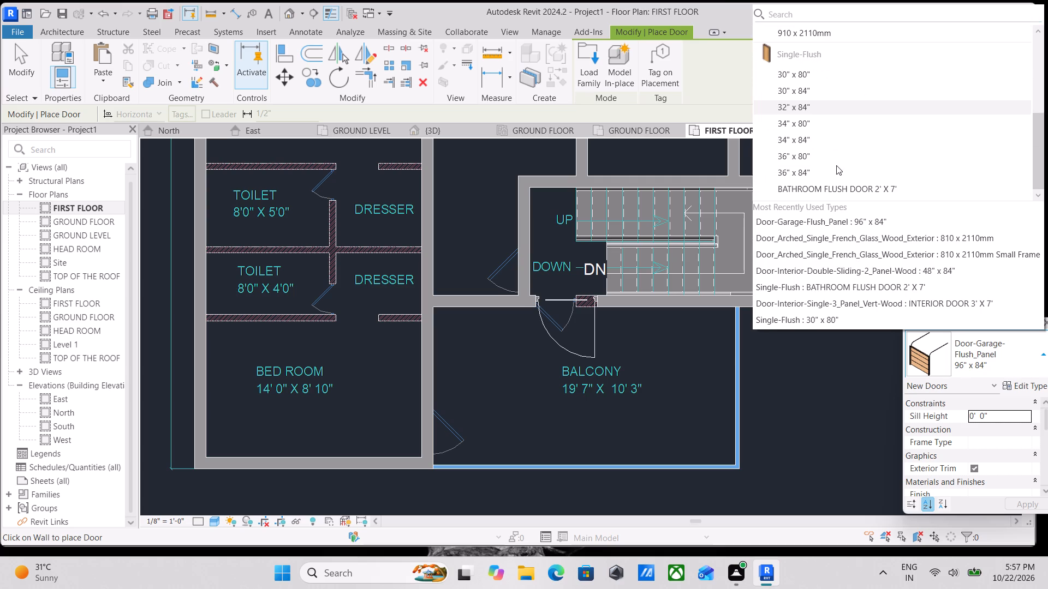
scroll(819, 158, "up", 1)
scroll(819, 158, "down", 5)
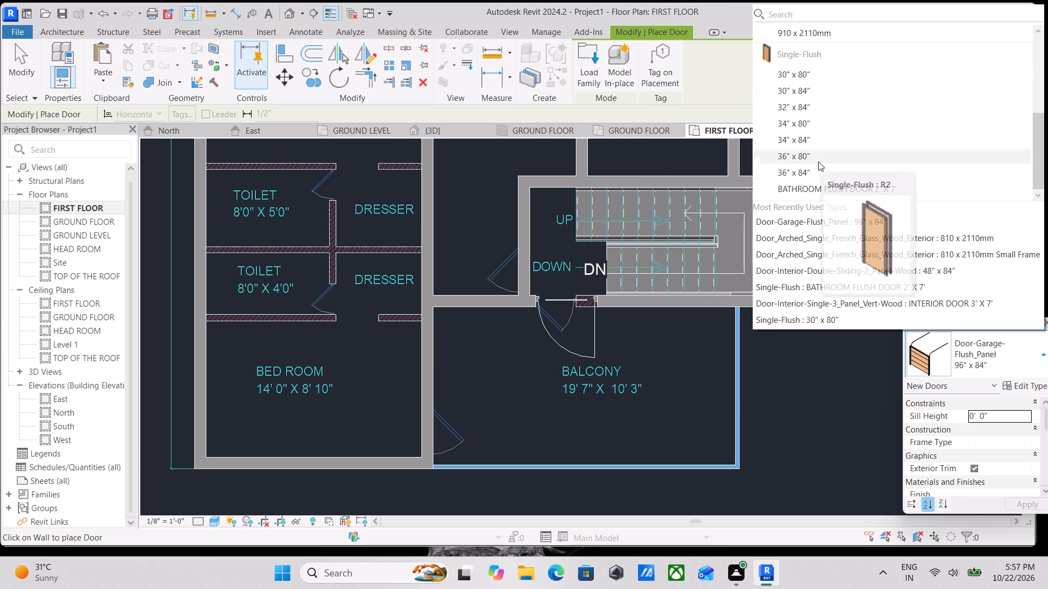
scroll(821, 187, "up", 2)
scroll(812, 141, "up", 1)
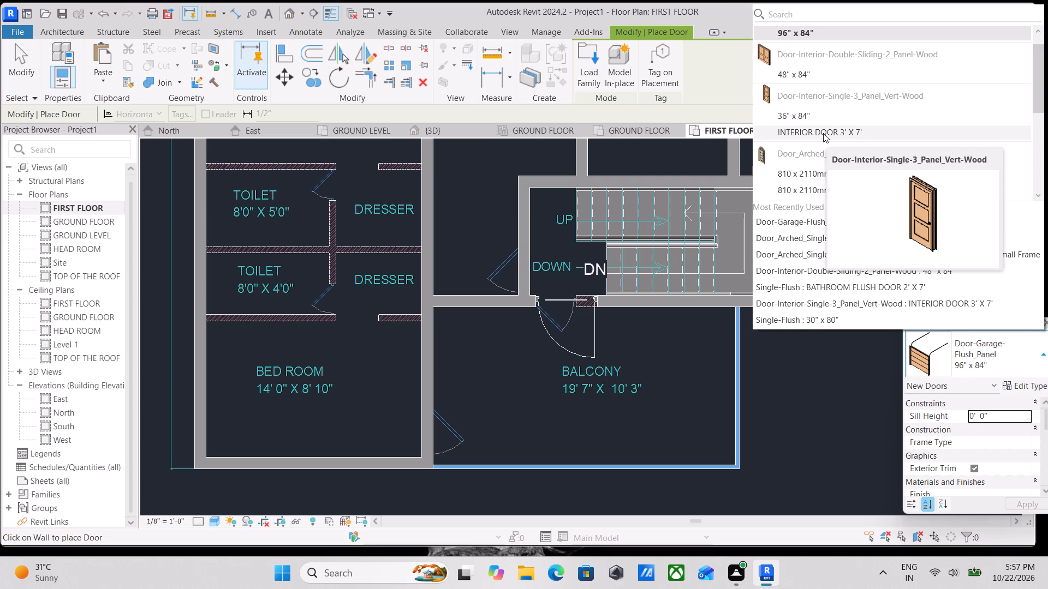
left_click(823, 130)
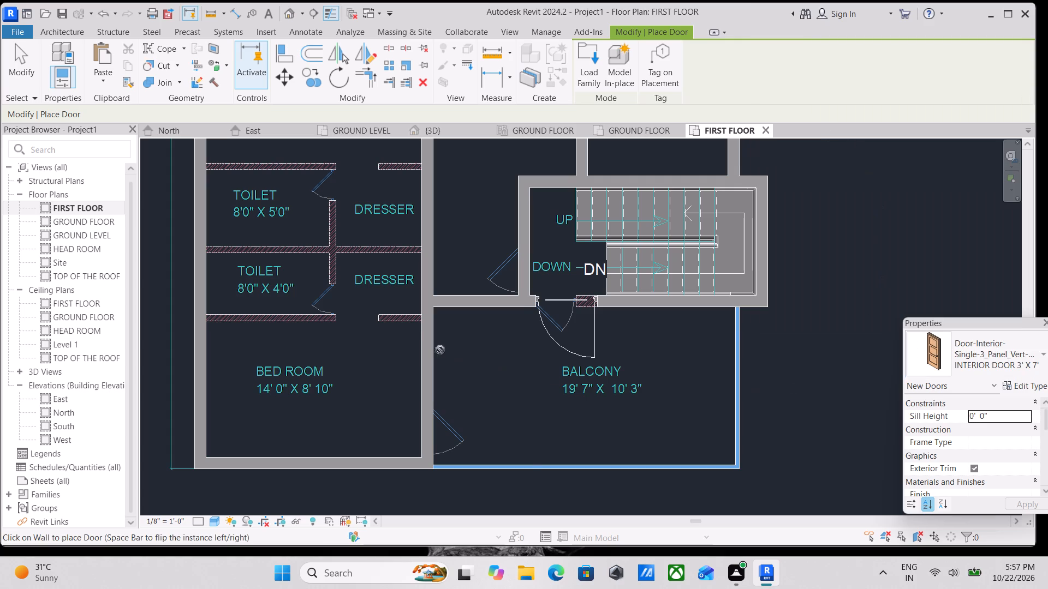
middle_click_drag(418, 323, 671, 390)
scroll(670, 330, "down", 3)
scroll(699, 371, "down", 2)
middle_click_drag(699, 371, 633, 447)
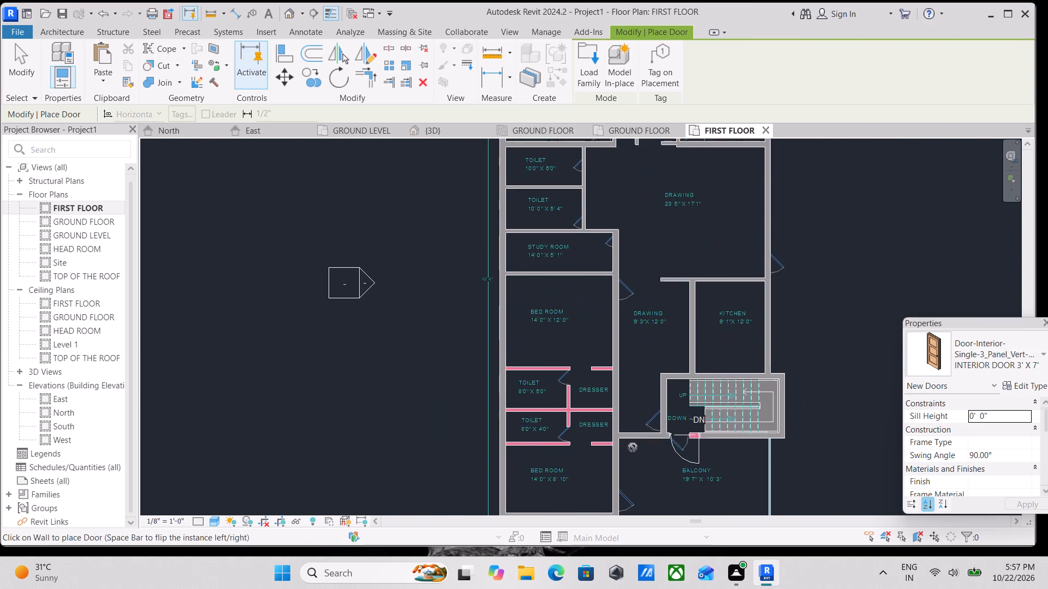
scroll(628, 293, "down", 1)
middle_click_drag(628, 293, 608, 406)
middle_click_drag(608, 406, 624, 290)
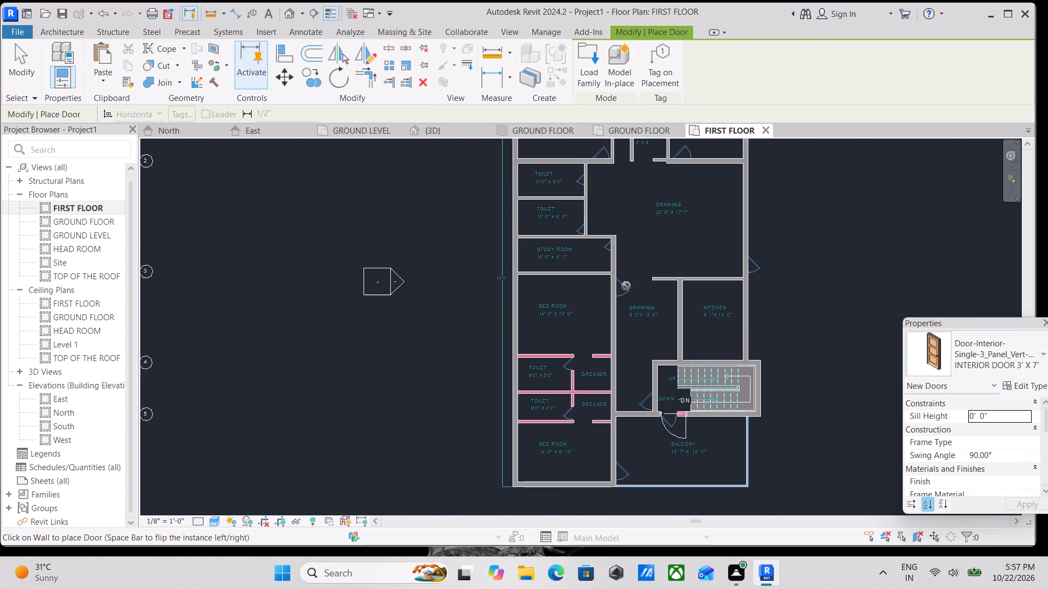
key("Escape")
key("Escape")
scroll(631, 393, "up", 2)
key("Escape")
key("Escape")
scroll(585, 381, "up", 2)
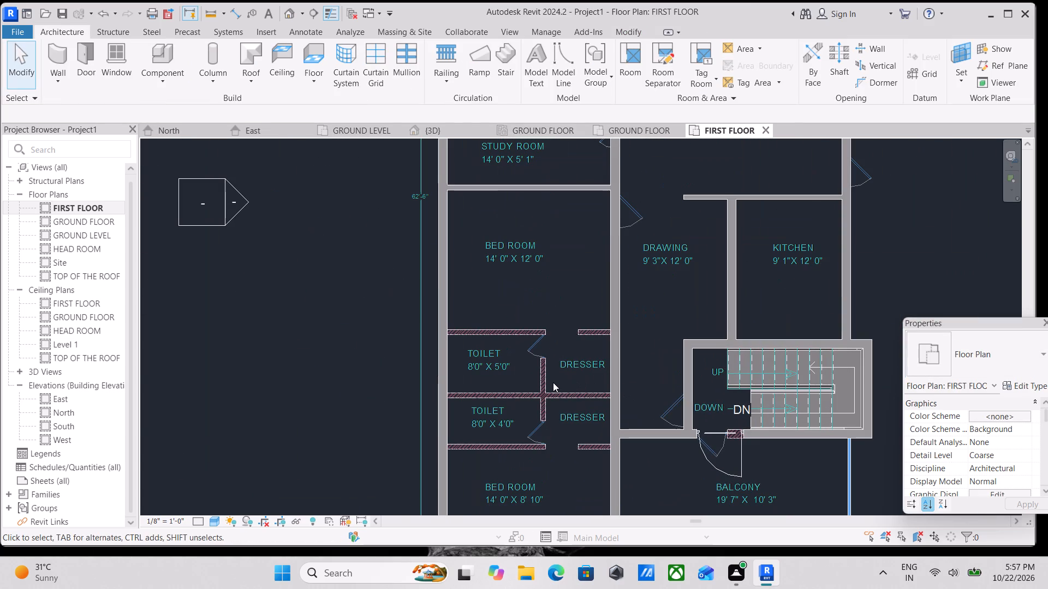
Draw an INNER WALL 5" over the CAD wall between the 14' 0" x 12' 0" bedroom and the 8' 0" x 5' 0" toilet, ending at the toilet door.
type("wa")
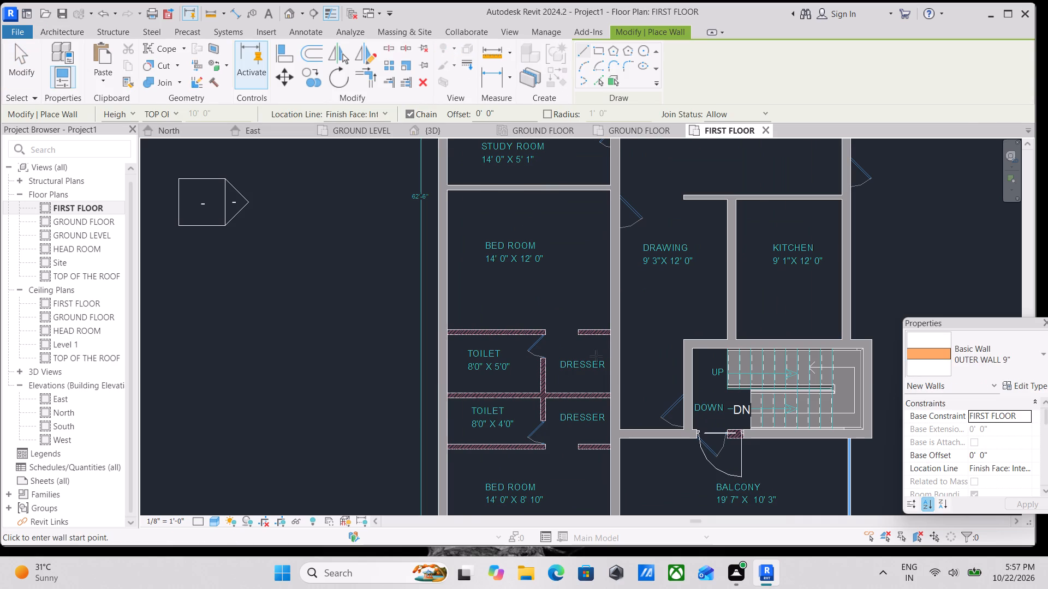
scroll(465, 348, "up", 6)
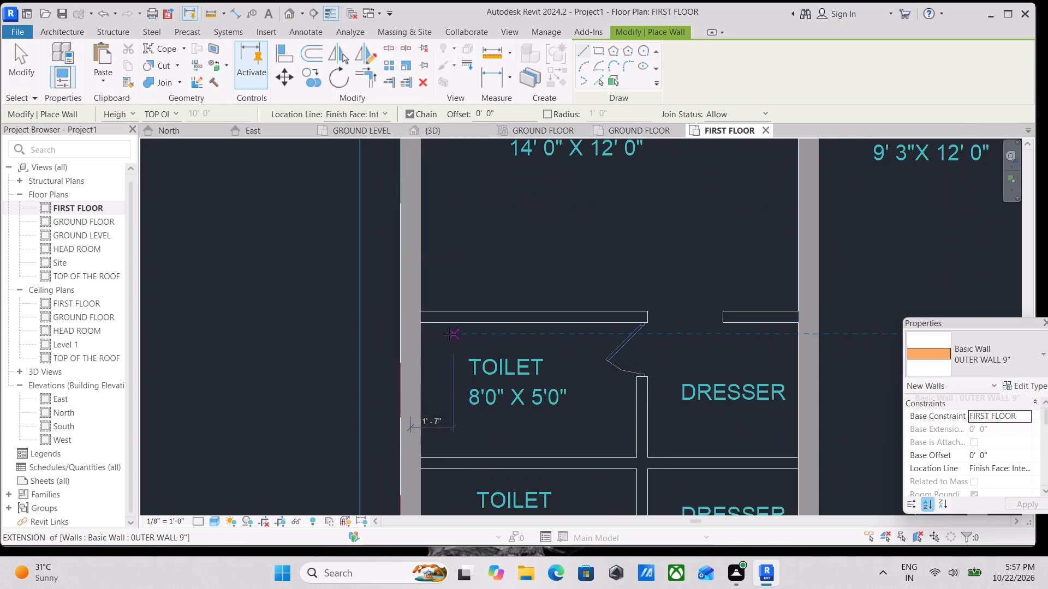
left_click(1022, 354)
scroll(942, 132, "up", 3)
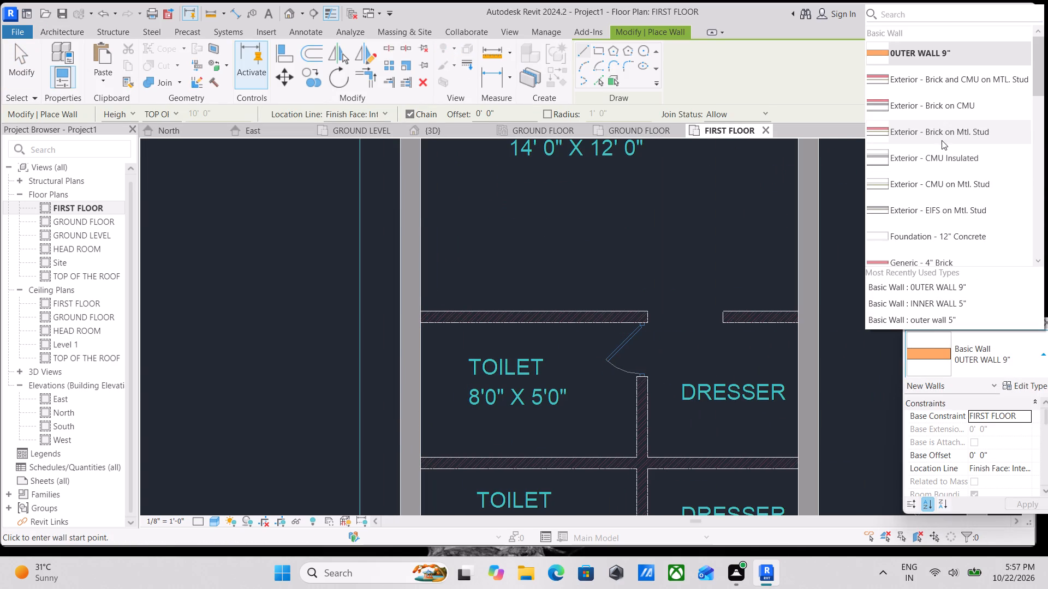
scroll(942, 140, "up", 1)
scroll(942, 176, "down", 5)
scroll(936, 217, "up", 3)
scroll(936, 217, "down", 1)
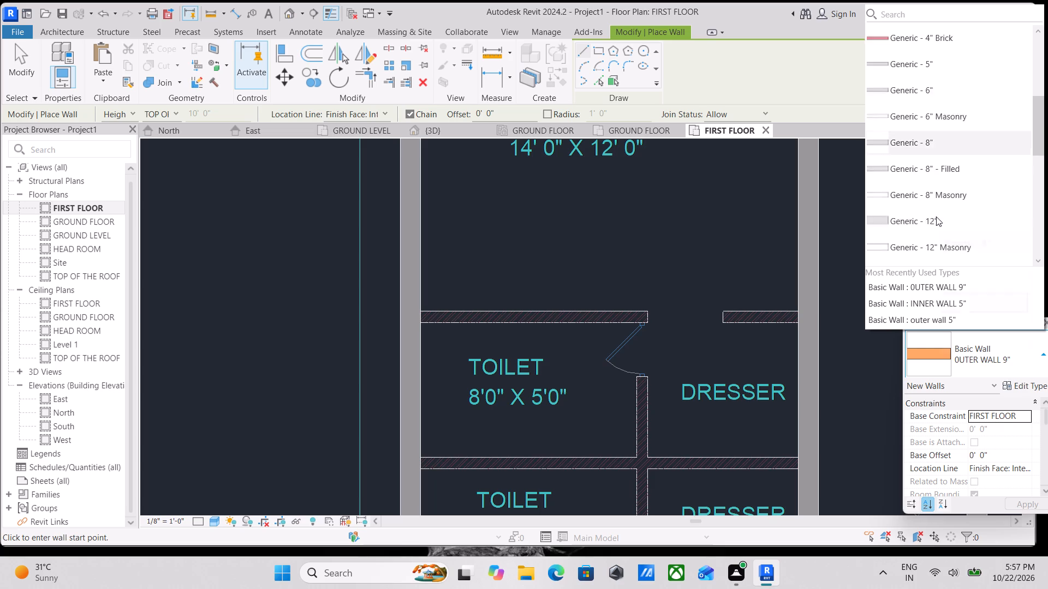
scroll(936, 217, "down", 5)
scroll(937, 226, "up", 4)
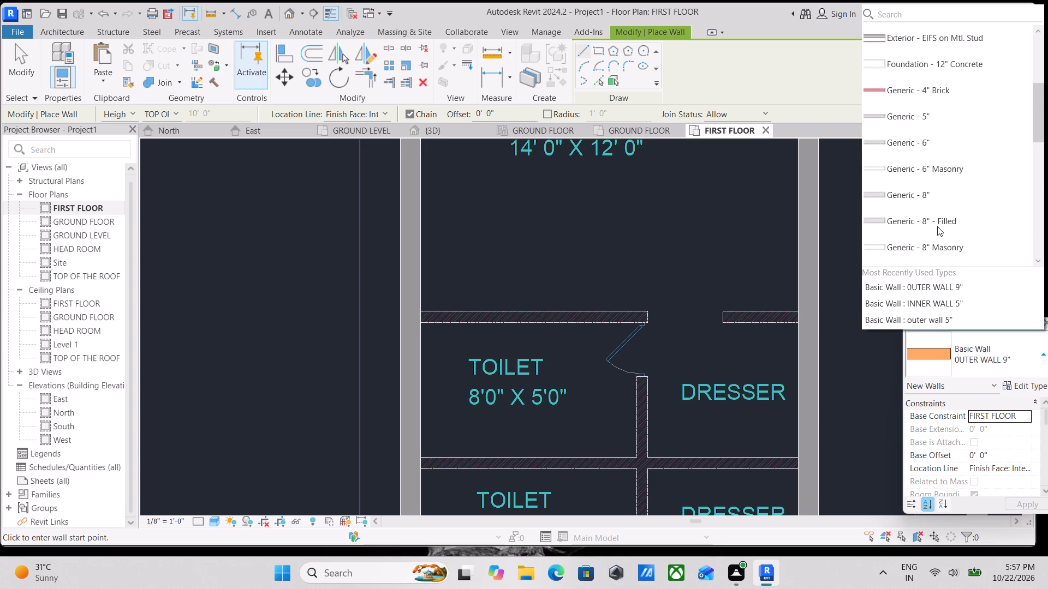
scroll(937, 226, "up", 7)
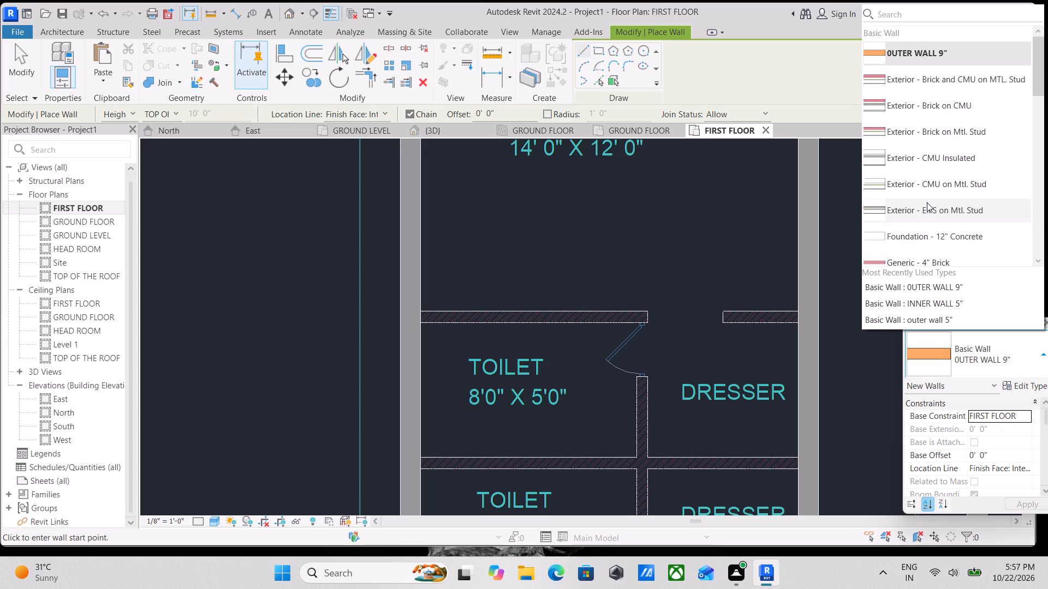
scroll(927, 202, "down", 11)
scroll(927, 202, "up", 3)
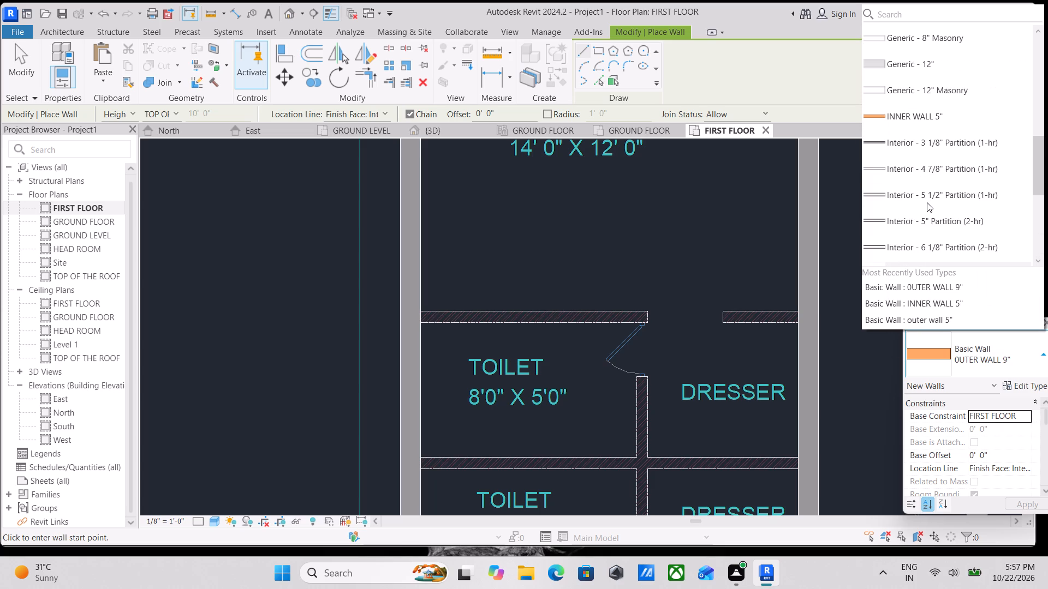
left_click(899, 113)
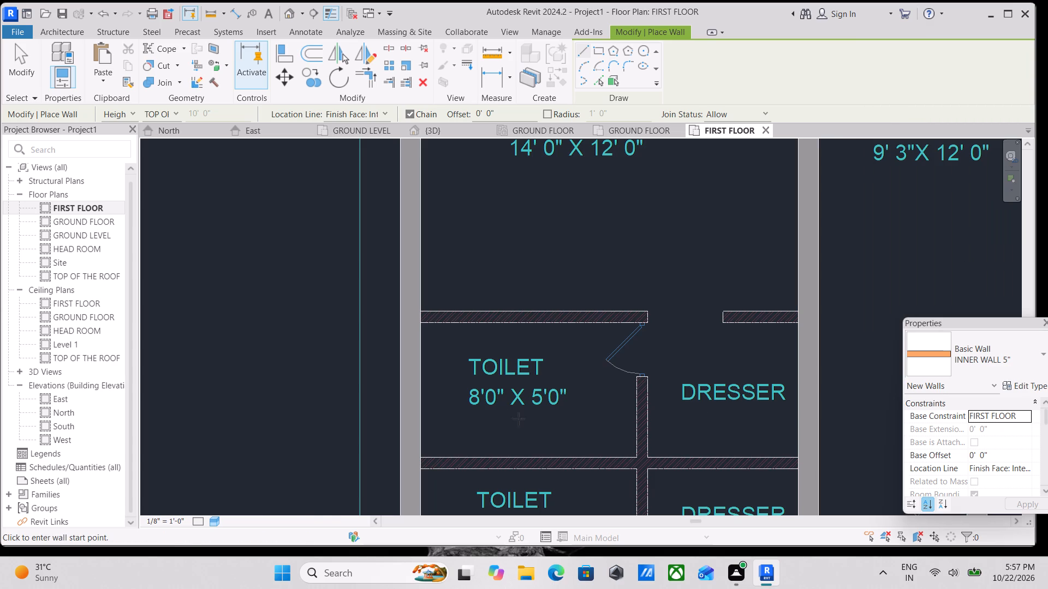
scroll(446, 326, "up", 3)
left_click(409, 303)
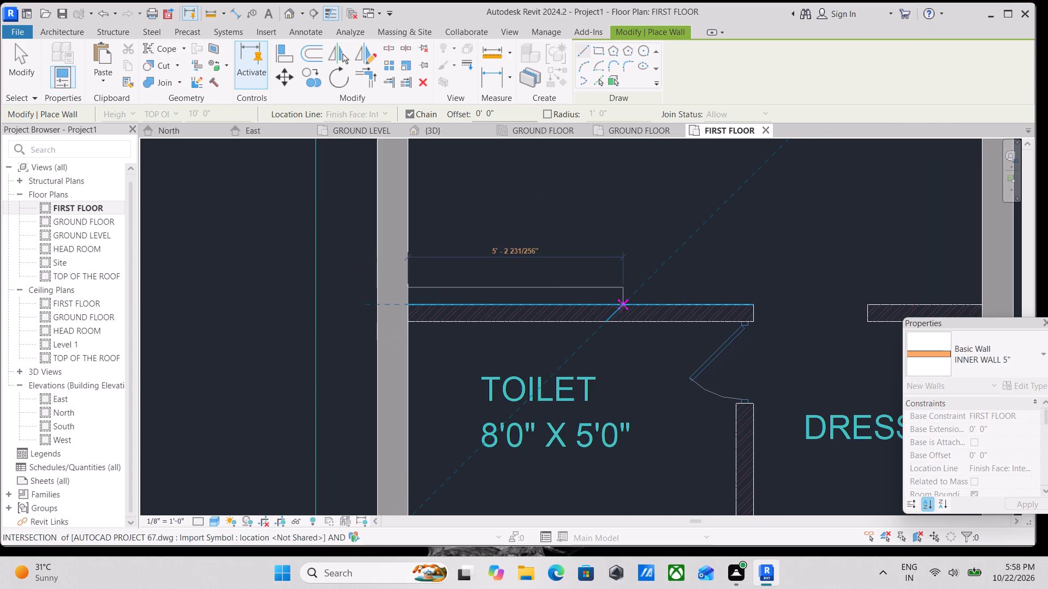
key("space")
middle_click_drag(735, 299, 400, 298)
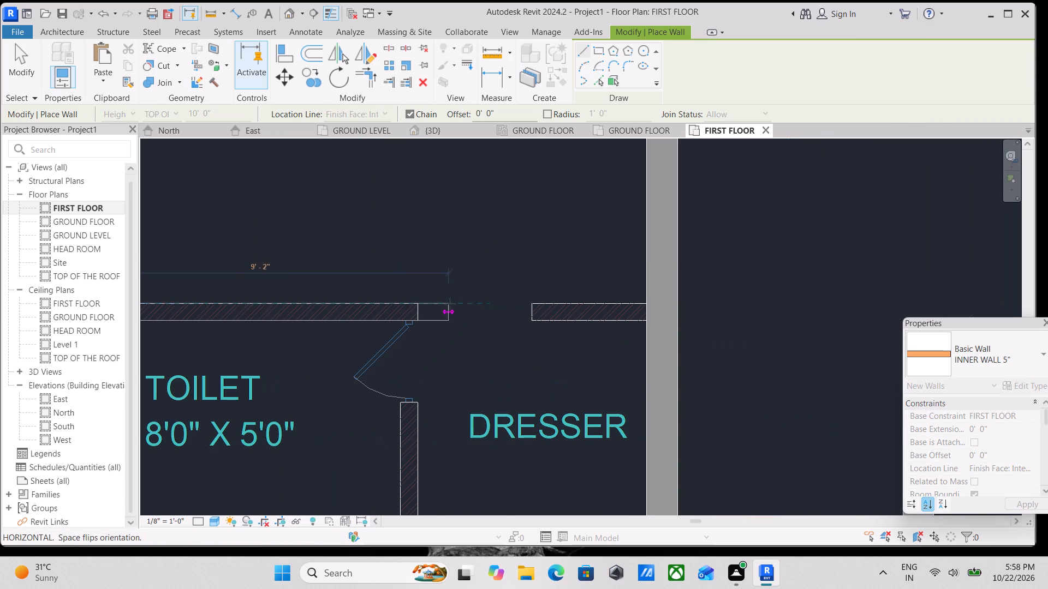
left_click(419, 308)
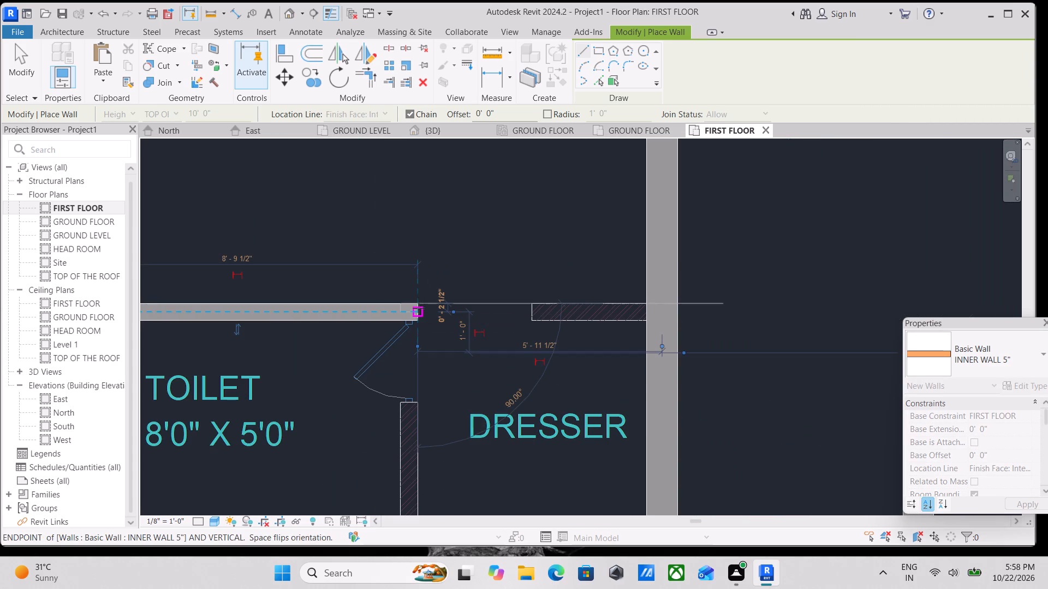
key("Escape")
Draw an INNER WALL 5" about 8' 5" long over the CAD wall between the 8' 0" x 4' 0" toilet and the 14' 0" x 8' 10" bedroom.
scroll(449, 370, "down", 3)
middle_click_drag(449, 375, 487, 223)
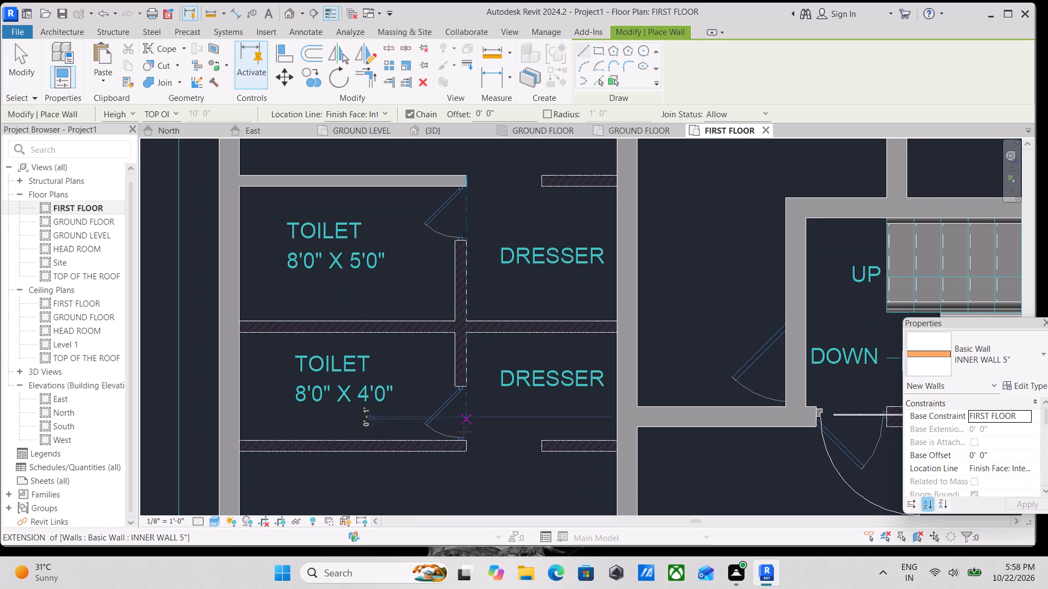
left_click(239, 457)
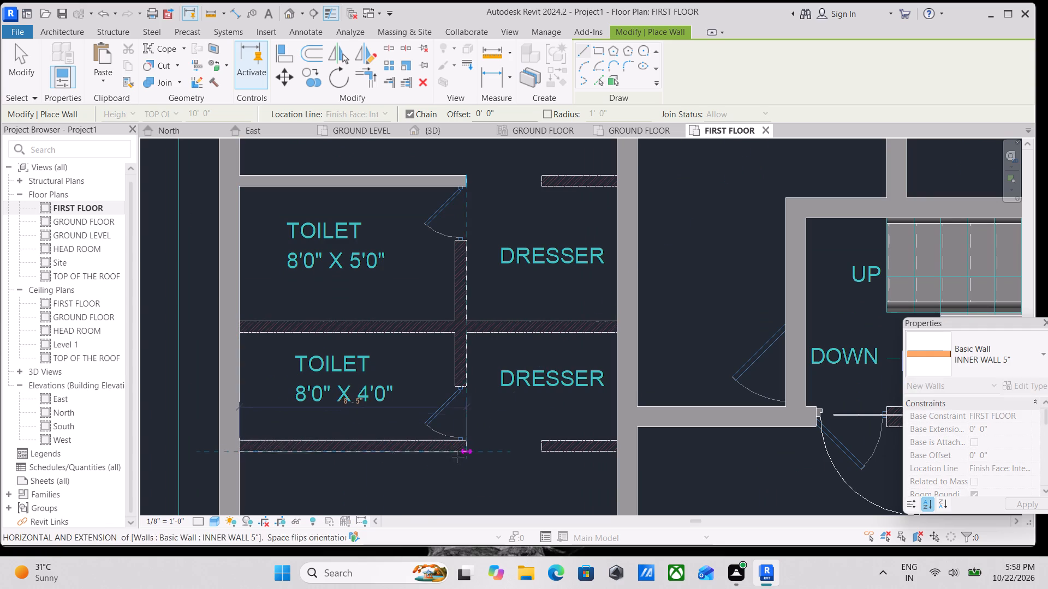
scroll(461, 456, "up", 4)
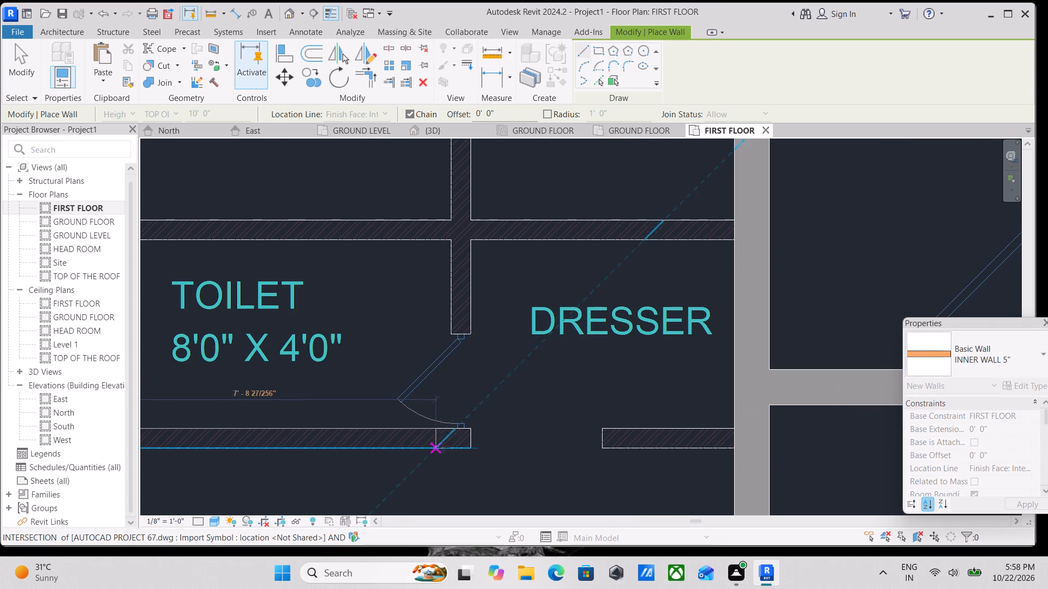
left_click(474, 447)
key("Escape")
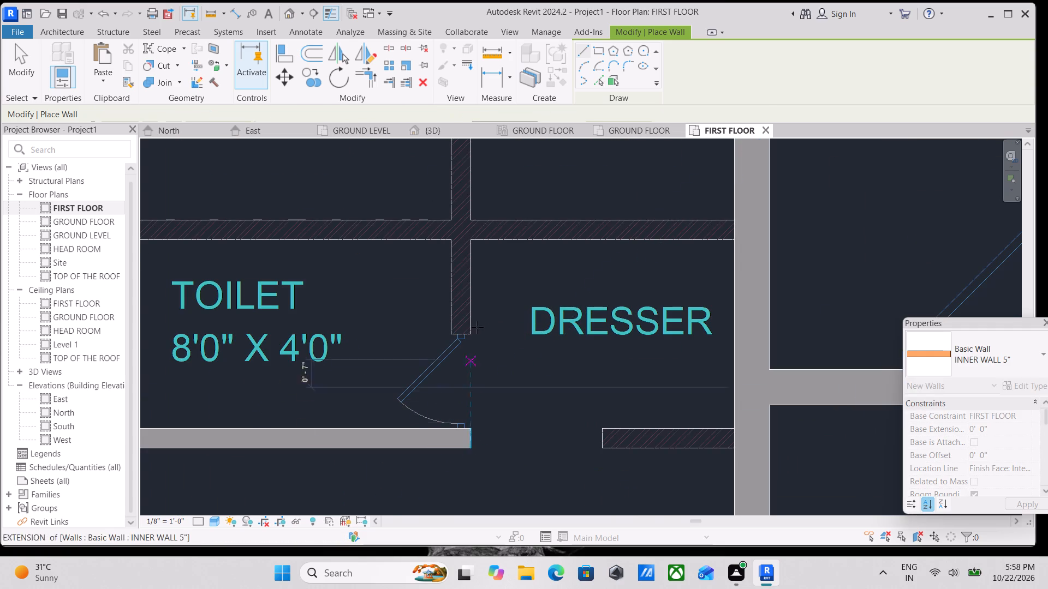
Draw an INNER WALL 5" about 9' 5" long over the CAD wall separating both toilets from the dressers, across the toilet door symbols.
scroll(477, 325, "down", 3)
middle_click_drag(477, 325, 493, 407)
middle_click_drag(496, 284, 490, 356)
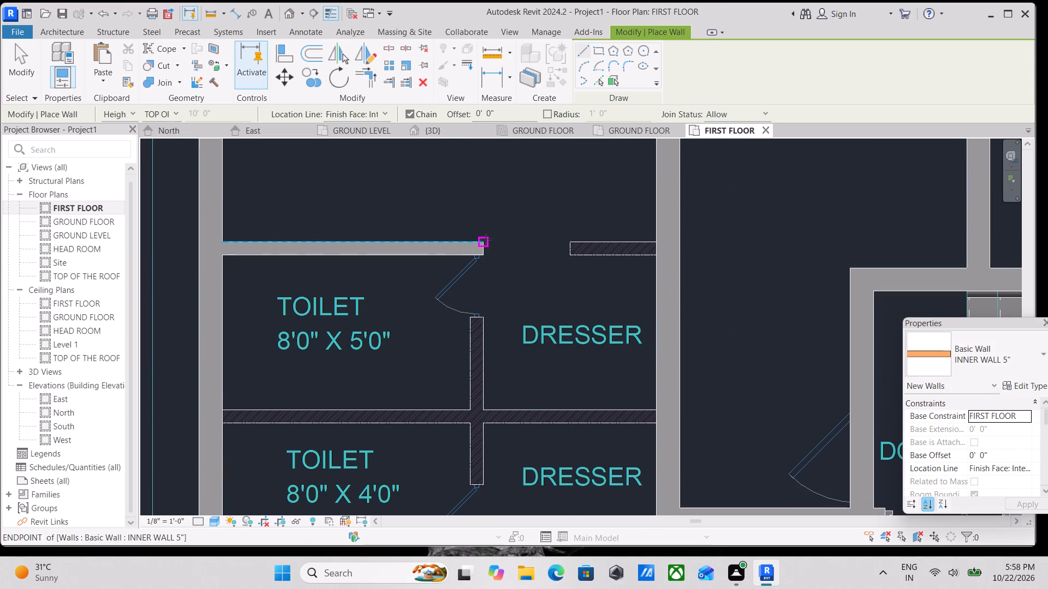
left_click(486, 254)
key("space")
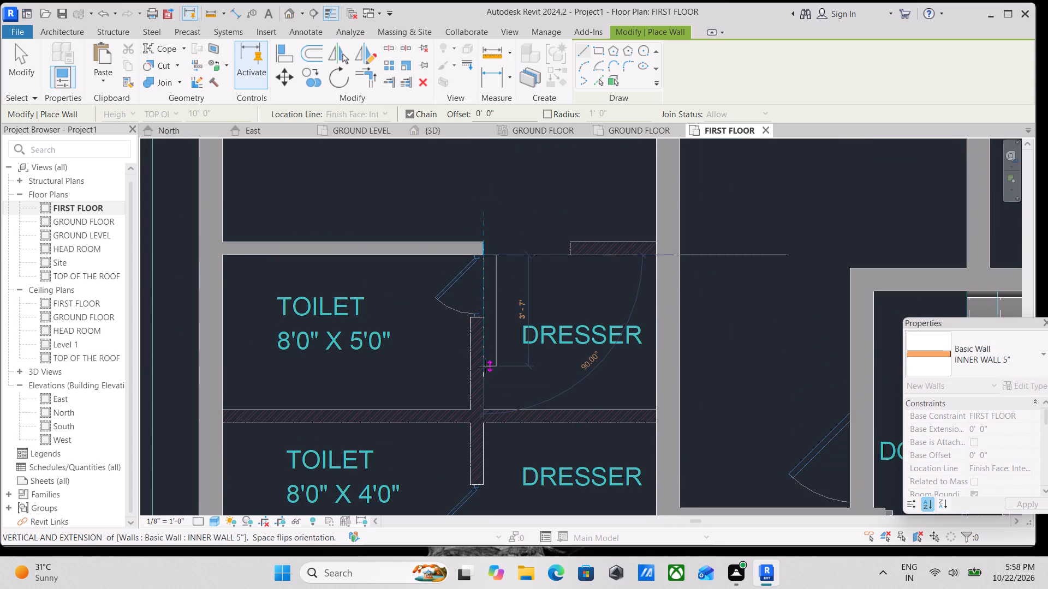
middle_click_drag(485, 371, 482, 205)
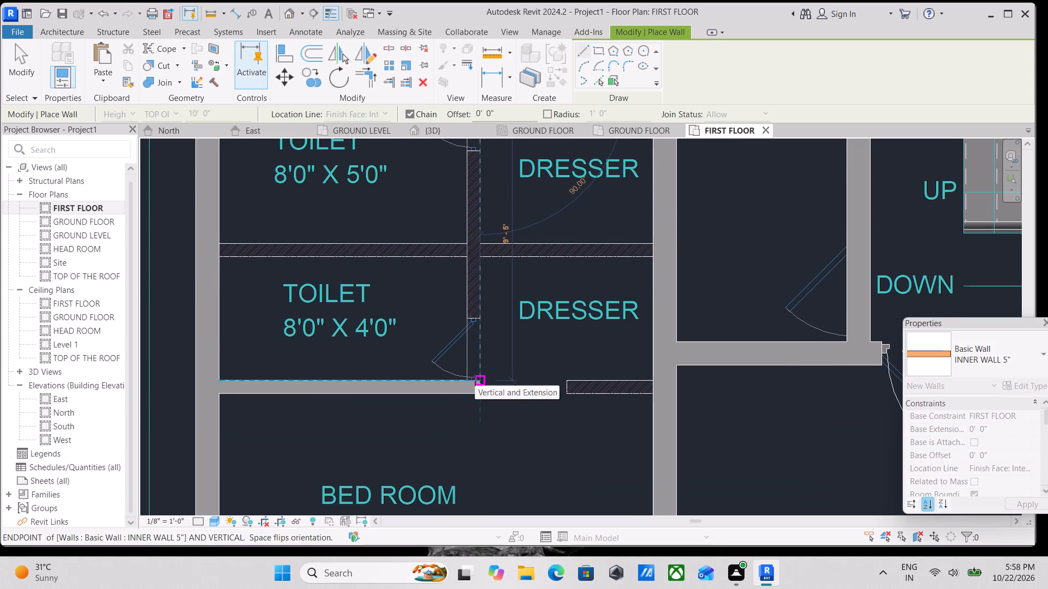
left_click(475, 380)
key("Escape")
Draw an INNER WALL 5" 14' 0" long over the CAD partition between the two toilets, continuing between the dressers to the opposite outer wall.
middle_click_drag(468, 334, 491, 415)
scroll(468, 334, "down", 1)
middle_click_drag(409, 345, 479, 352)
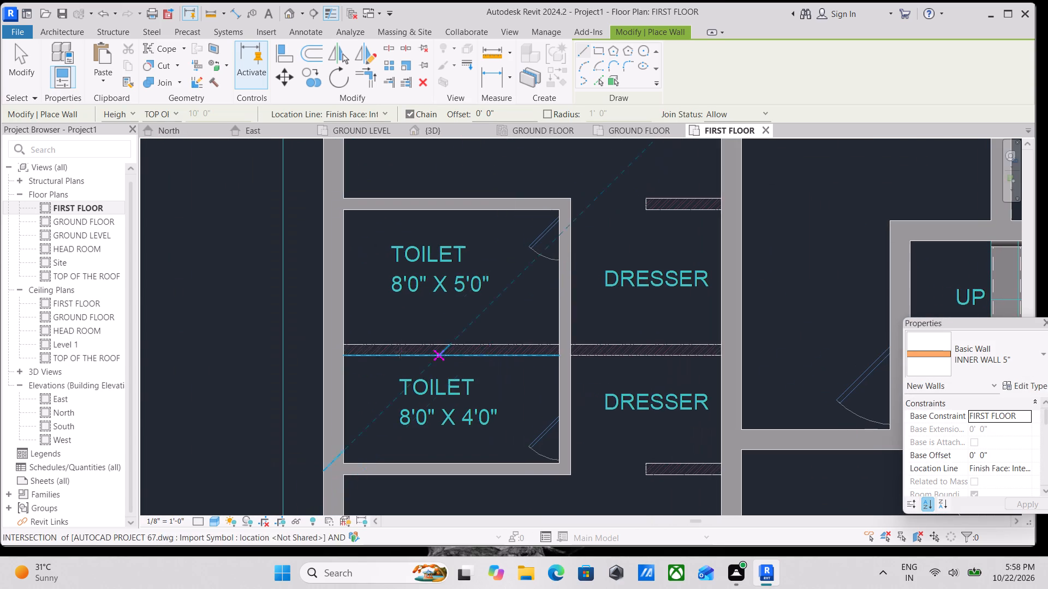
scroll(335, 346, "up", 2)
left_click(347, 359)
middle_click_drag(577, 357, 361, 347)
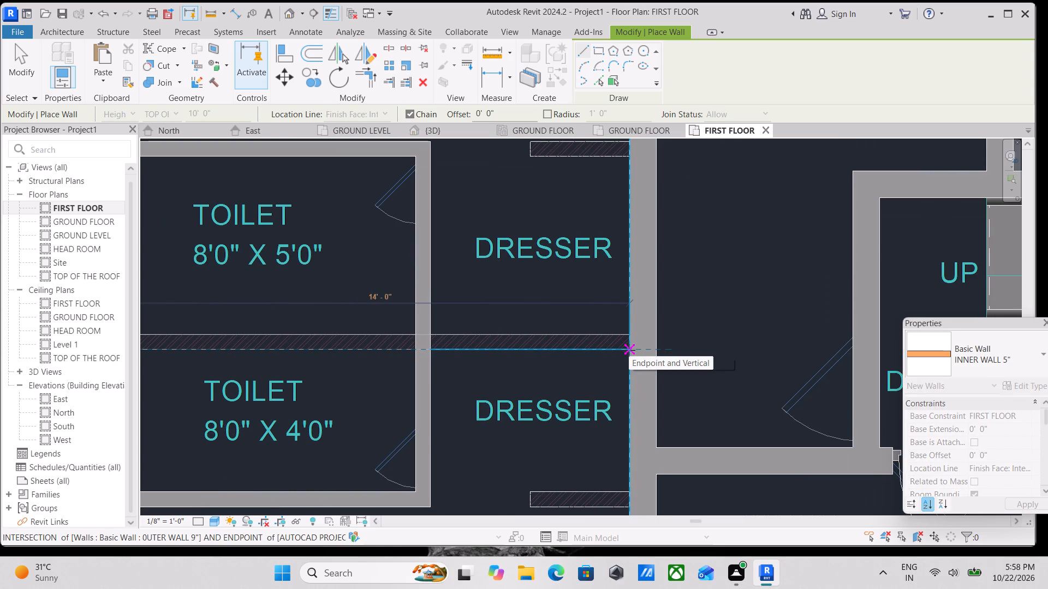
left_click(629, 350)
scroll(629, 350, "down", 2)
key("Escape")
Draw an INNER WALL 5" about 3' 2" long over the short CAD wall between the 14' 0" x 12' 0" bedroom and its dresser.
scroll(629, 350, "down", 3)
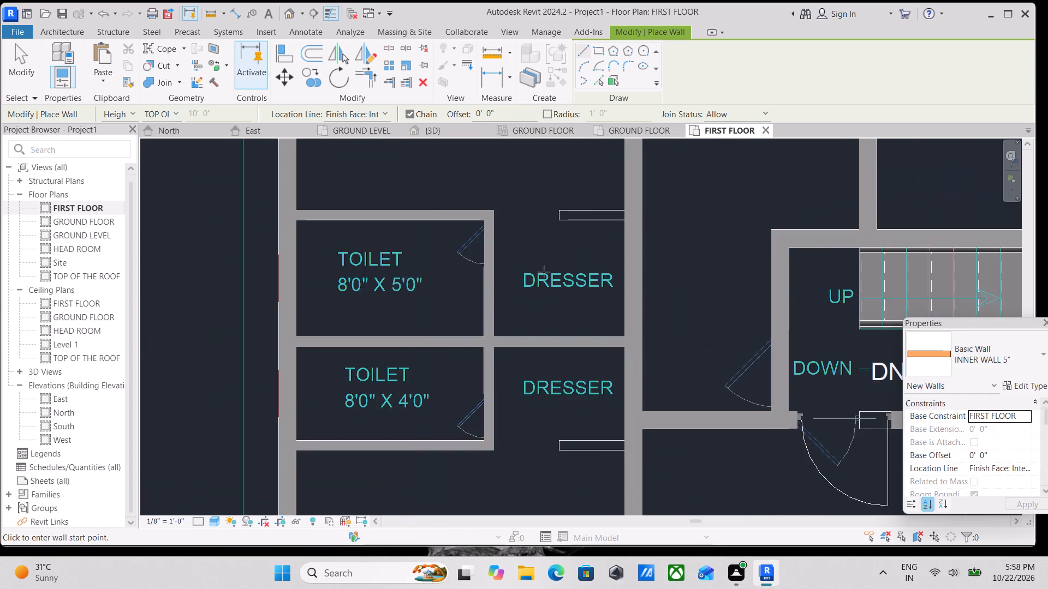
middle_click_drag(534, 269, 522, 348)
scroll(541, 298, "up", 3)
left_click(556, 299)
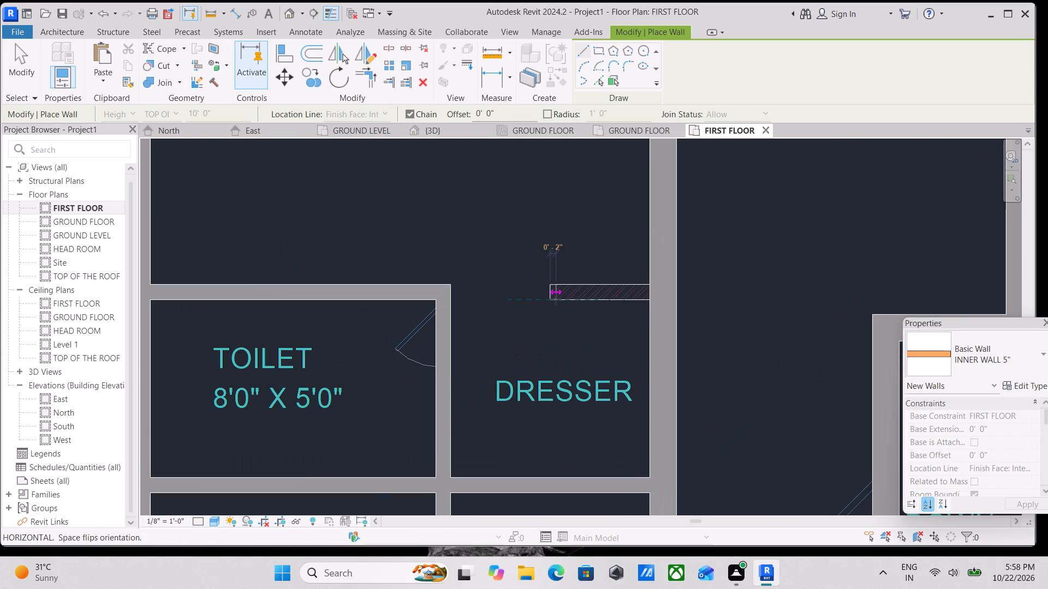
left_click(650, 299)
key("Escape")
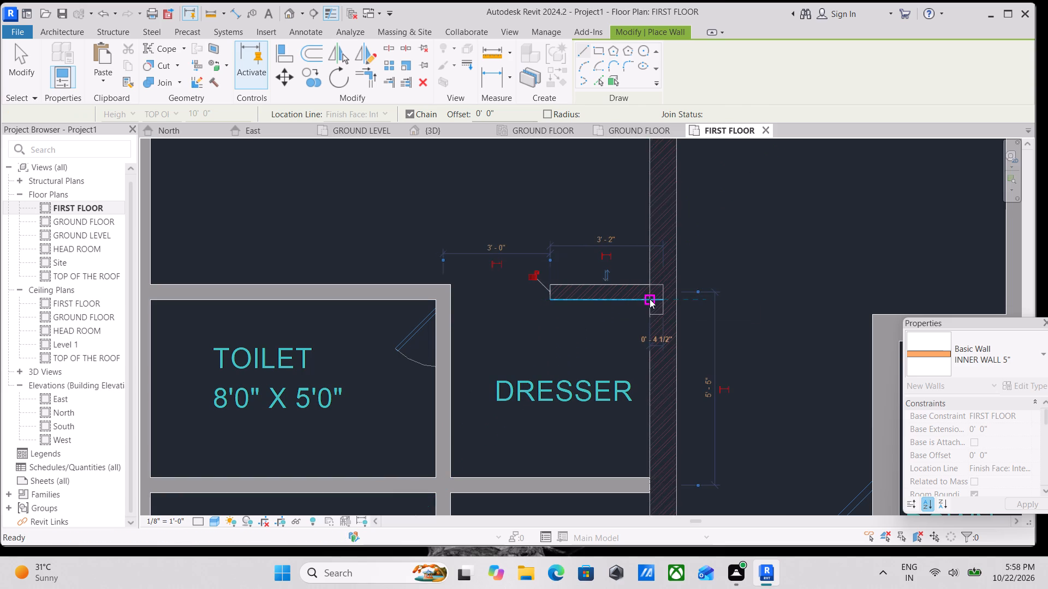
Draw an INNER WALL 5" about 3' 2" long over the short CAD wall between the dresser beside the 8' 0" x 4' 0" toilet and its bedroom.
scroll(650, 299, "down", 4)
middle_click_drag(565, 354, 562, 267)
scroll(591, 413, "up", 4)
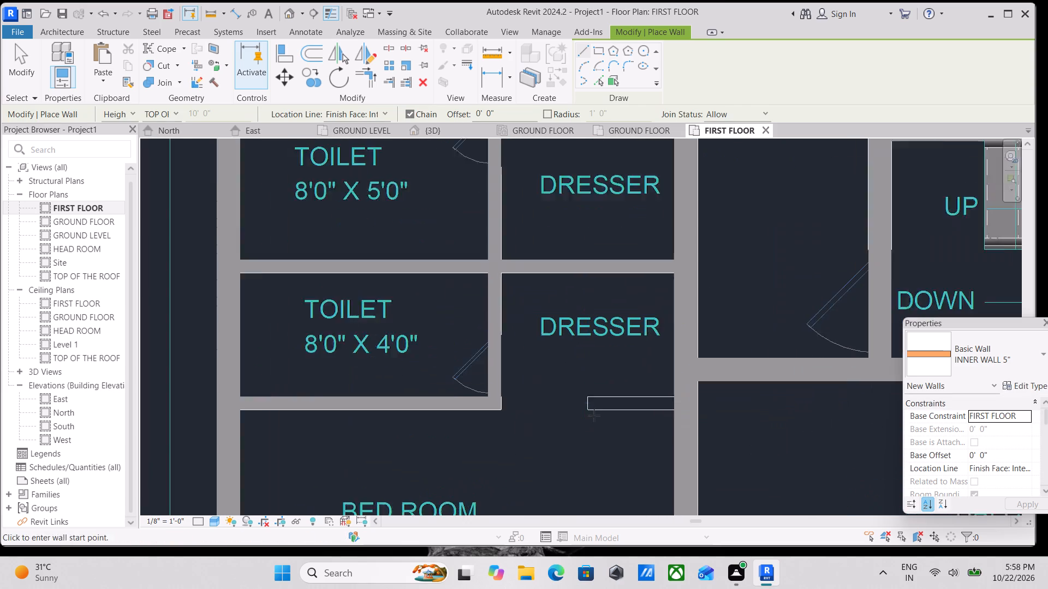
left_click(586, 409)
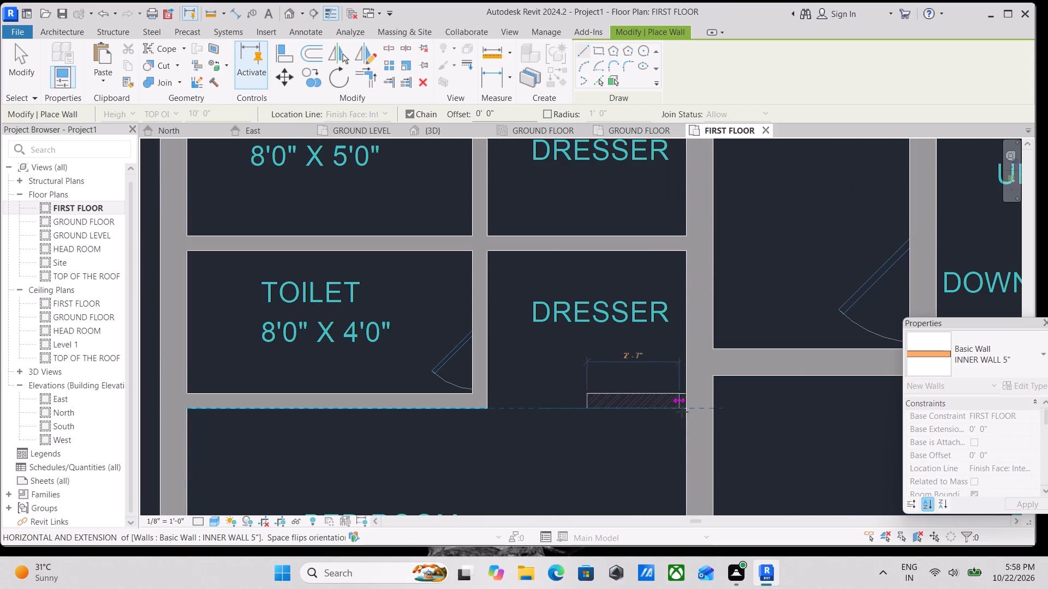
left_click(688, 412)
key("Escape")
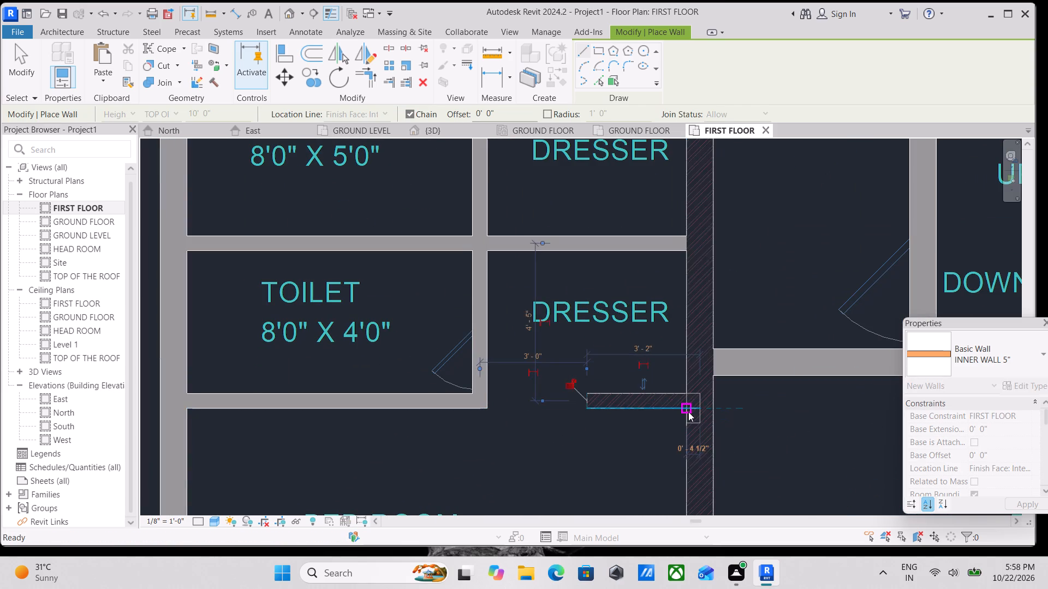
Place an INTERIOR DOOR 3' X 7' at the CAD door symbol of the 11' 1" x 12' 6" bedroom, swinging into the bedroom.
scroll(688, 412, "down", 8)
middle_click_drag(688, 412, 437, 360)
scroll(463, 347, "down", 2)
middle_click_drag(463, 347, 473, 425)
middle_click_drag(482, 330, 510, 395)
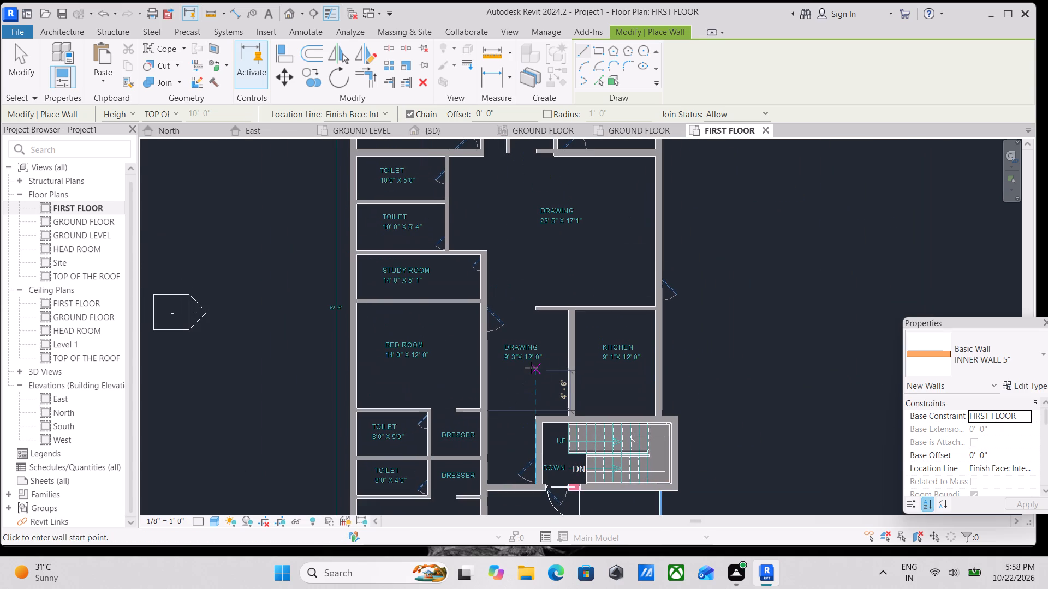
middle_click_drag(531, 368, 523, 463)
scroll(531, 368, "down", 1)
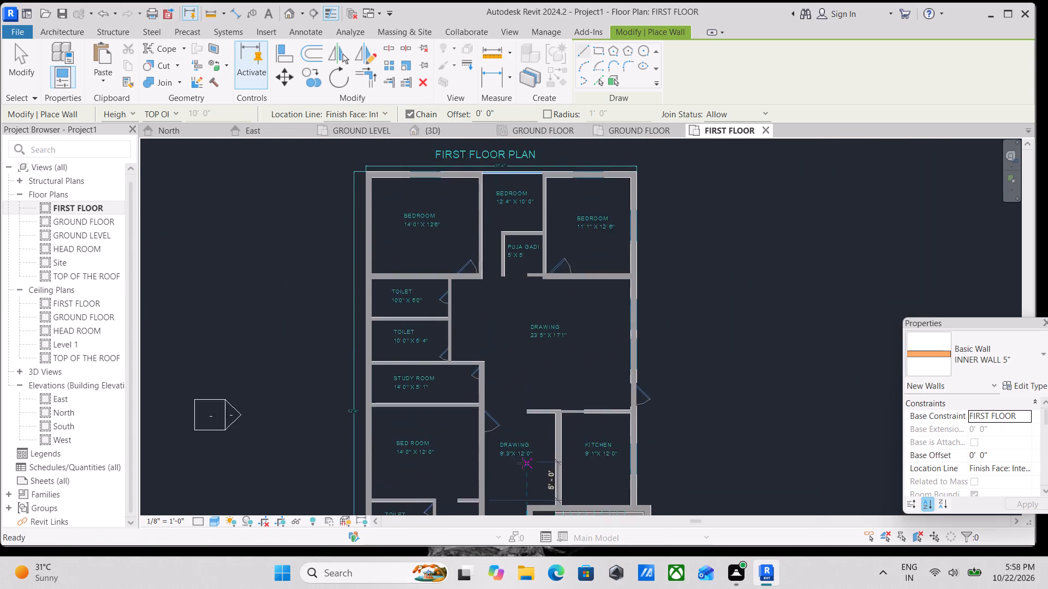
scroll(523, 463, "up", 1)
middle_click_drag(510, 345, 509, 416)
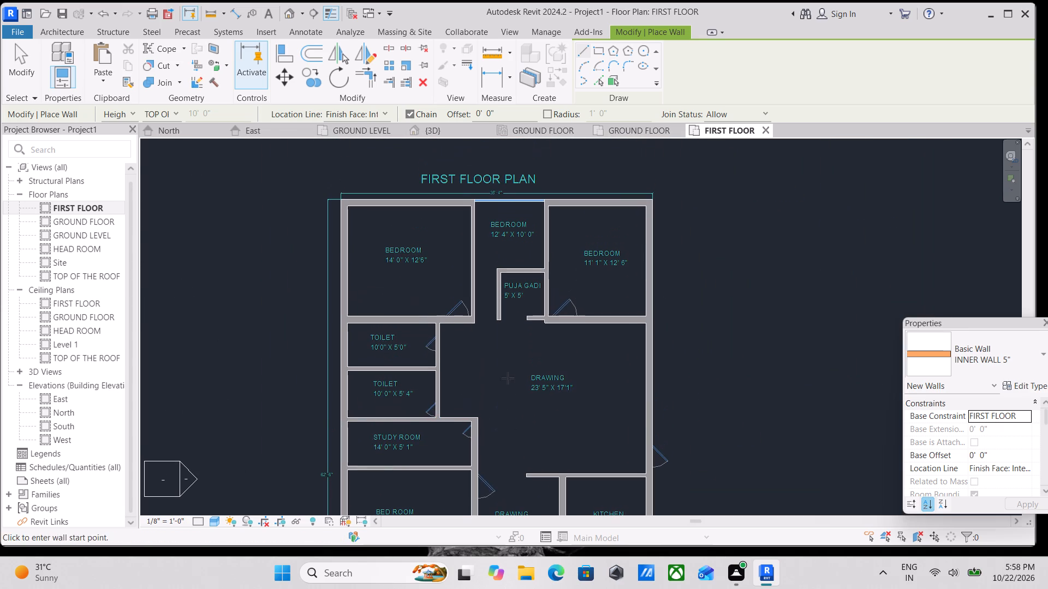
key("Escape")
scroll(504, 354, "up", 1)
type("dr")
scroll(575, 315, "up", 2)
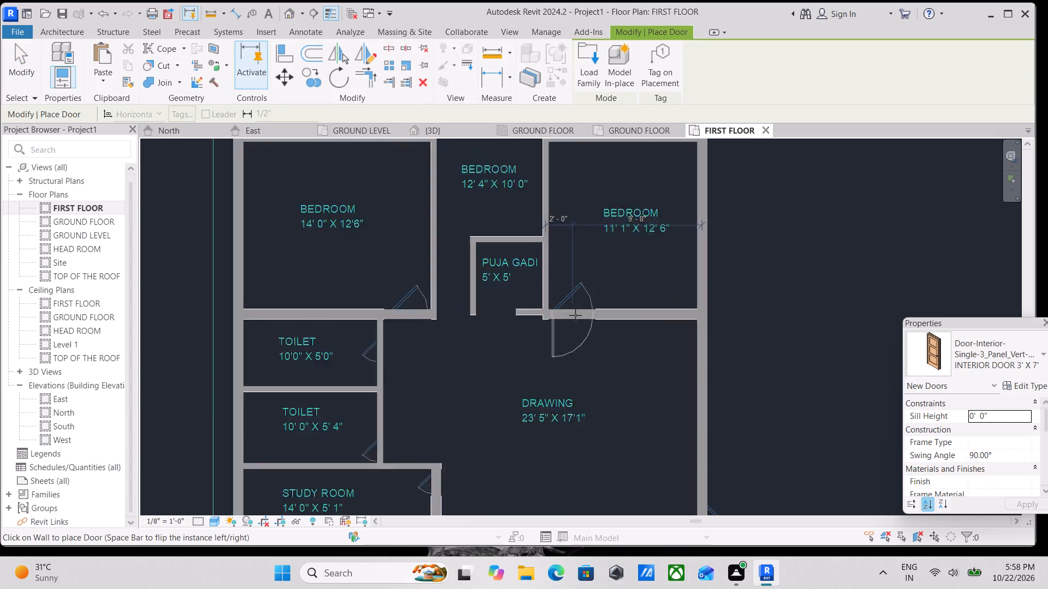
scroll(575, 315, "up", 2)
left_click(579, 312)
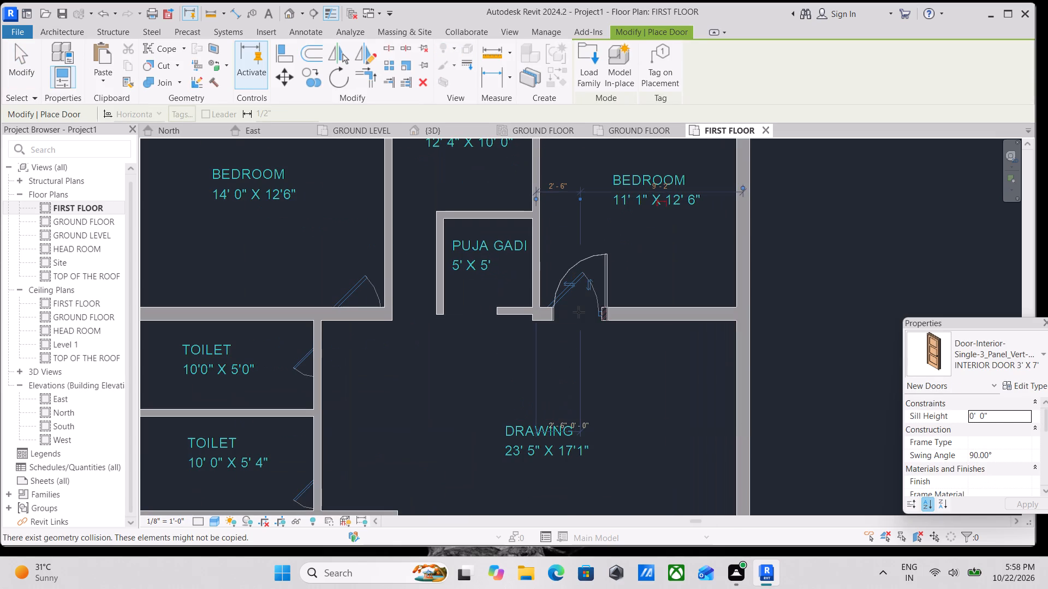
key("Escape")
key("Escape")
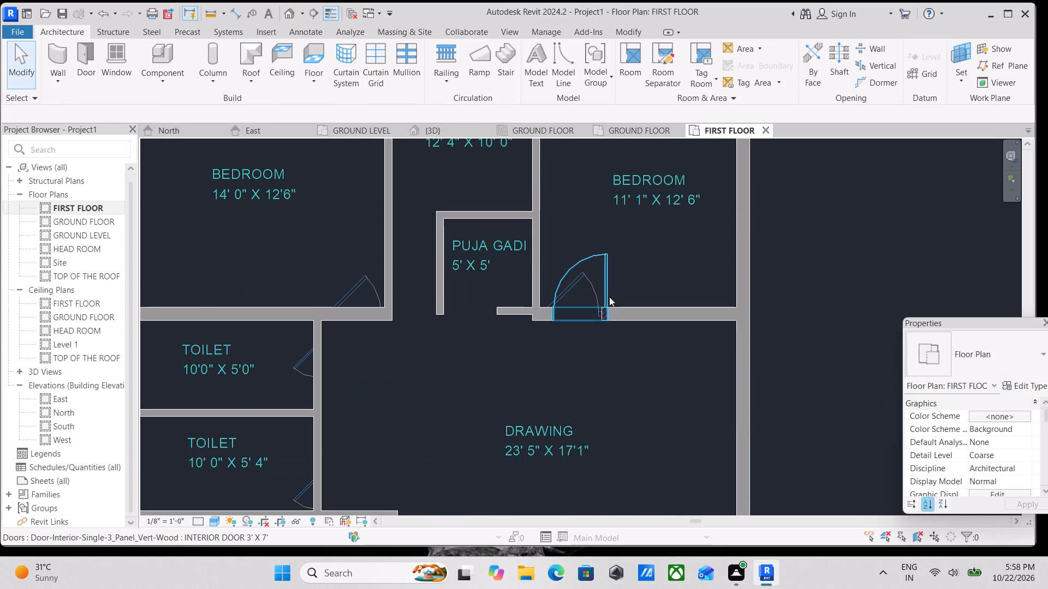
Place an INTERIOR DOOR 3' X 7' at the CAD door symbol of the 14' 0" x 12' 6" bedroom, swinging into the bedroom.
type("dr")
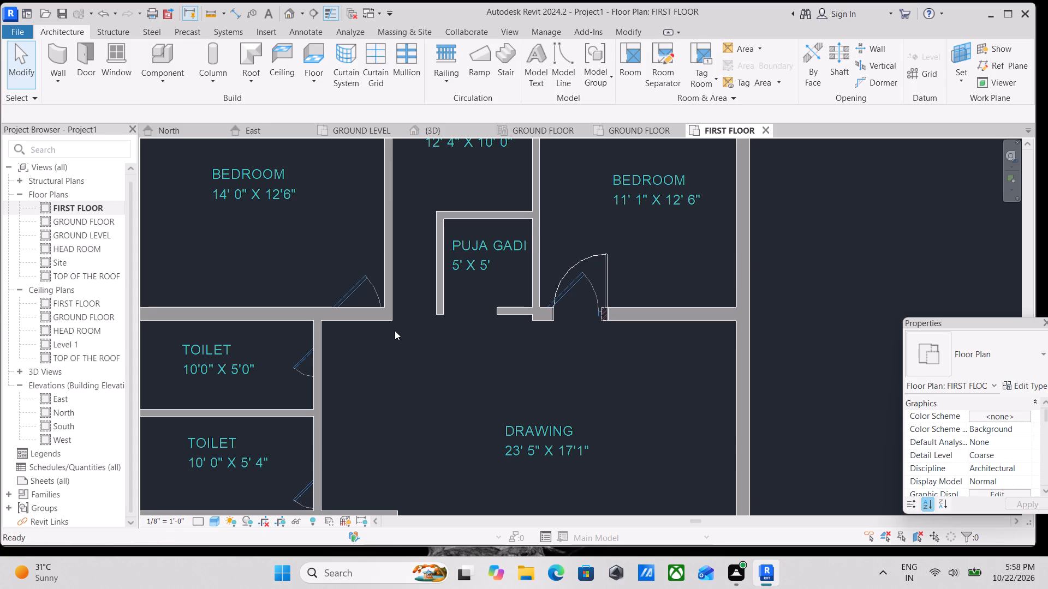
left_click(355, 312)
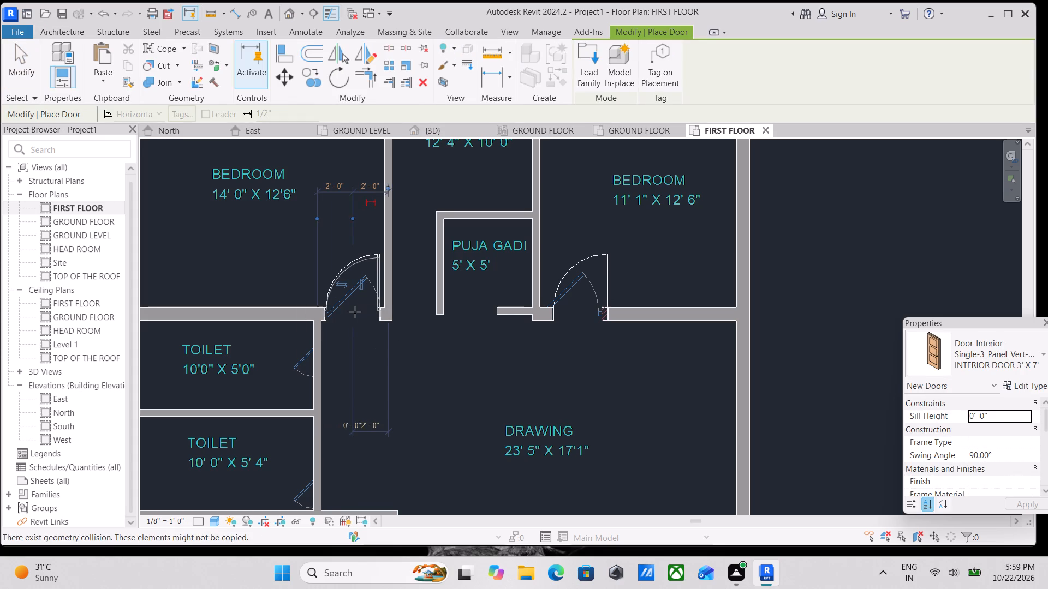
Place an INTERIOR DOOR 3' X 7' in the wall between the 14' 0" x 12' 0" bedroom and the 9' 3" x 12' 0" drawing room, at its CAD symbol.
scroll(355, 312, "down", 1)
middle_click_drag(355, 312, 397, 275)
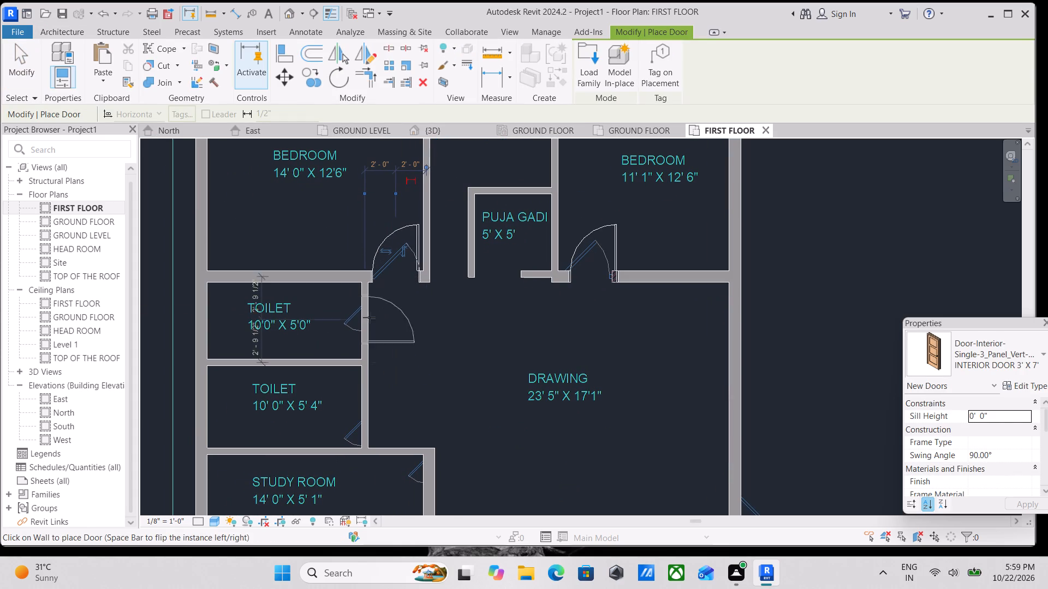
scroll(544, 340, "down", 2)
middle_click_drag(544, 340, 481, 389)
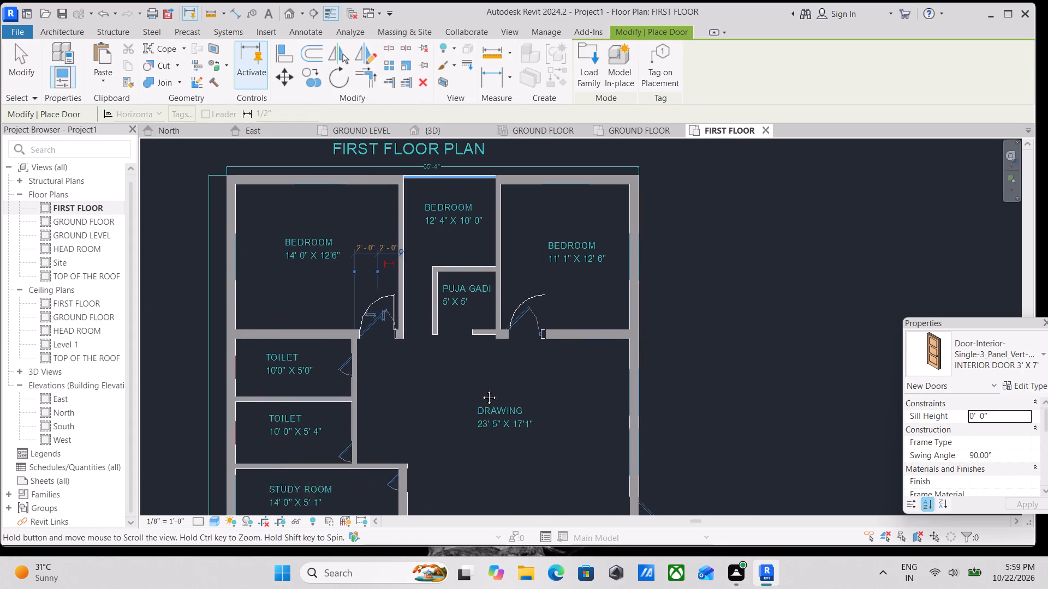
middle_click_drag(481, 389, 479, 390)
middle_click_drag(453, 419, 489, 263)
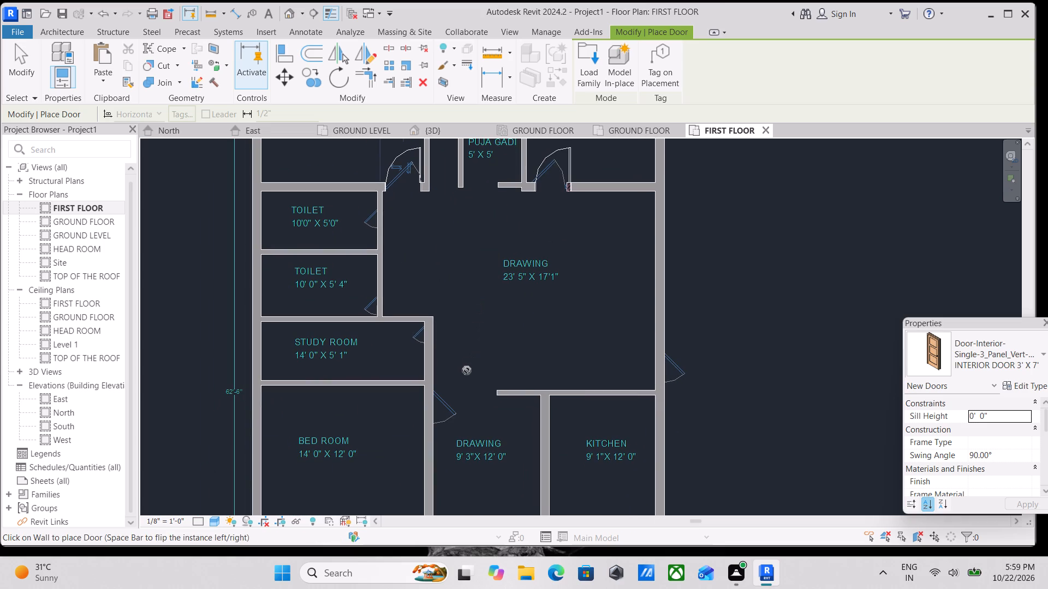
middle_click_drag(467, 370, 486, 287)
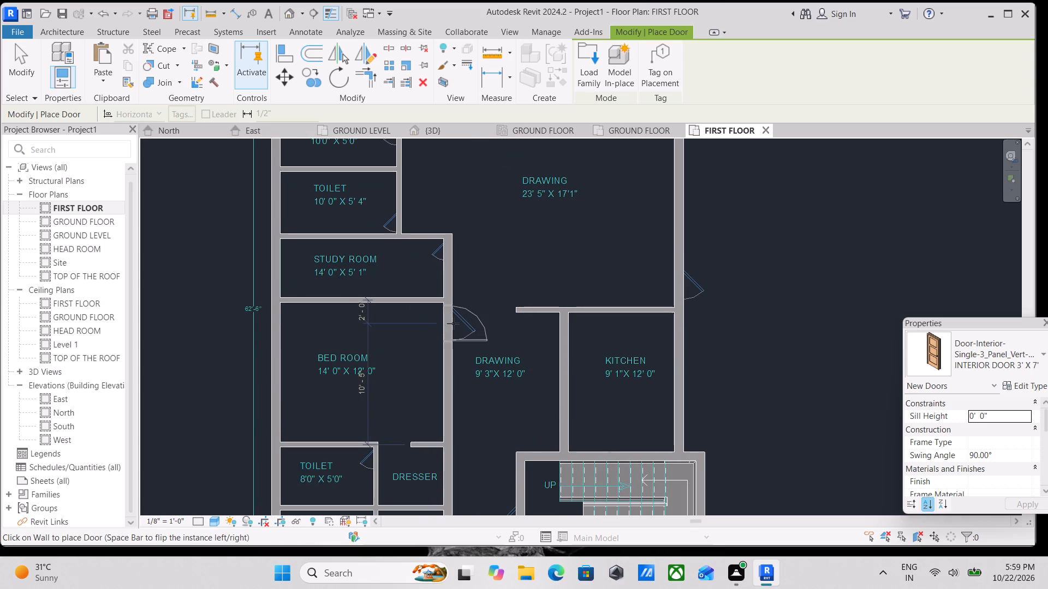
scroll(453, 326, "up", 2)
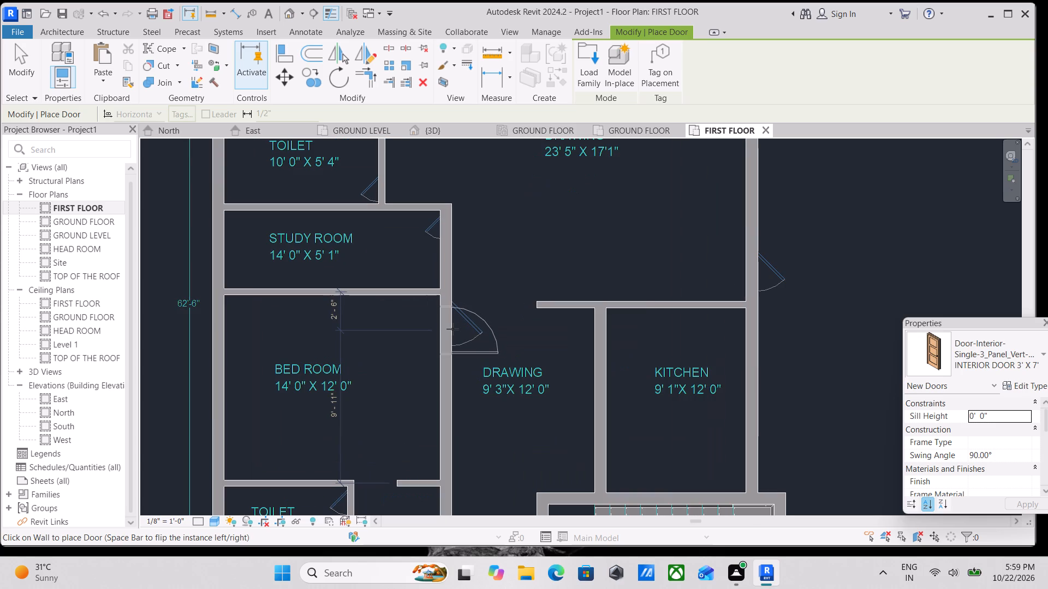
left_click(452, 326)
middle_click_drag(452, 326, 434, 344)
key("Escape")
key("Escape")
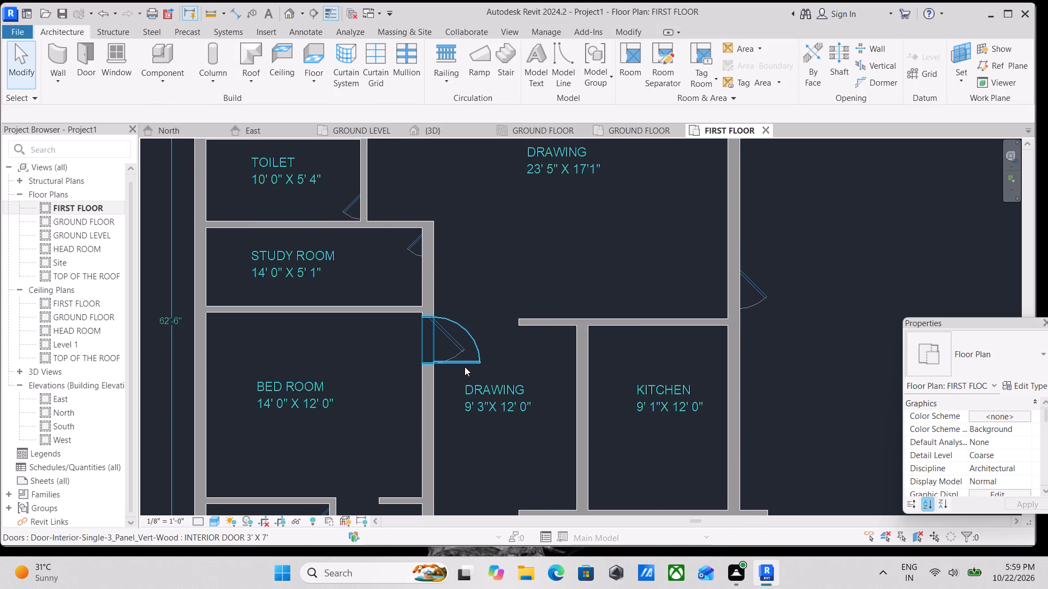
Flip the new door of the 14' 0" x 12' 0" bedroom so it swings into the bedroom.
left_click(465, 364)
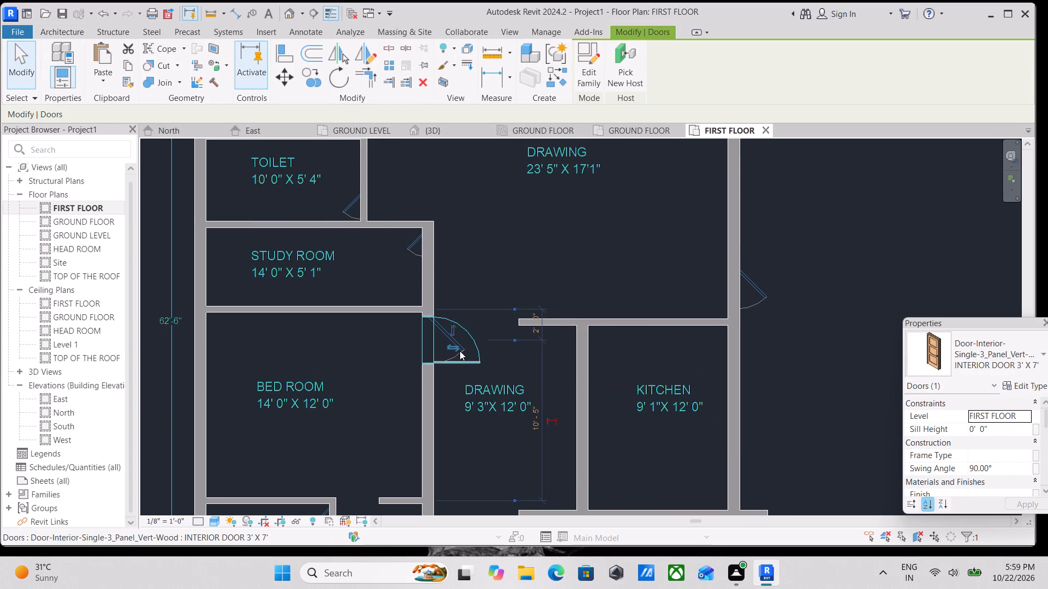
left_click(450, 342)
Change the selected 14' 0" x 12' 0" bedroom door to the Single-Flush type BATHROOM FLUSH DOOR 2' X 7'.
middle_click_drag(450, 342, 457, 381)
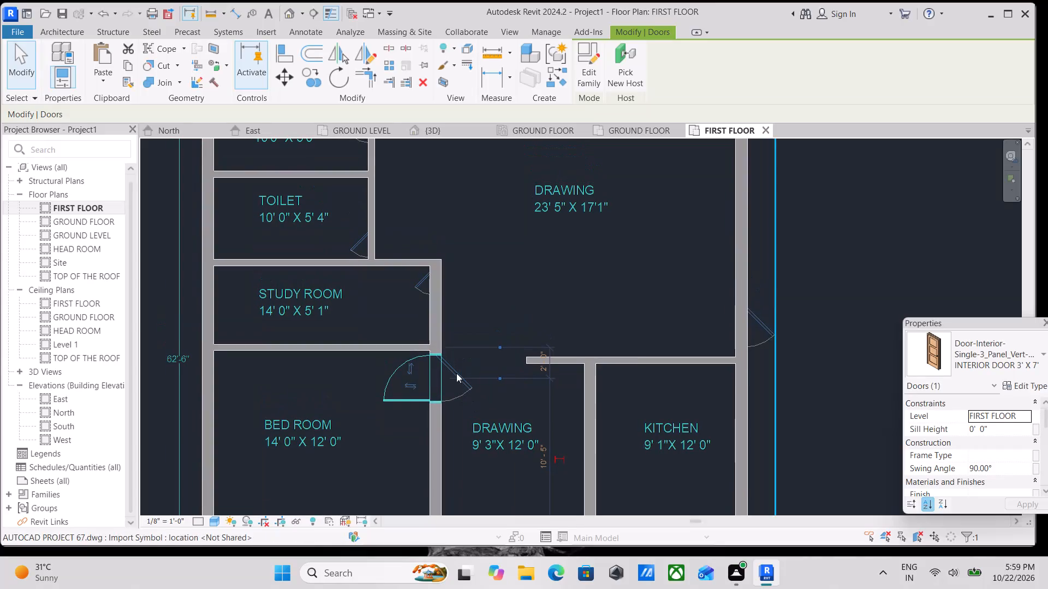
left_click(1009, 349)
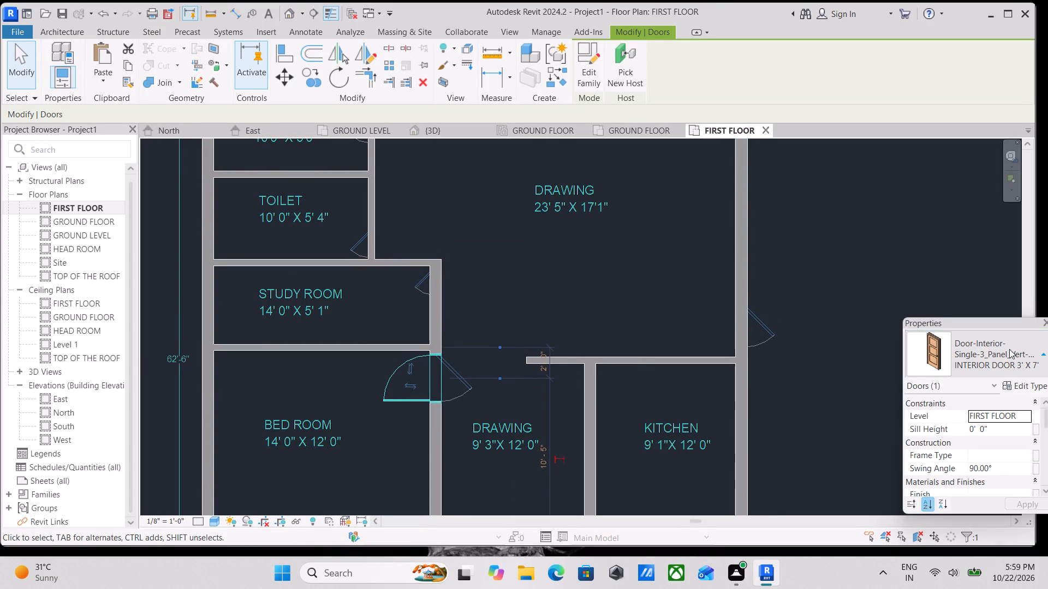
scroll(815, 171, "up", 3)
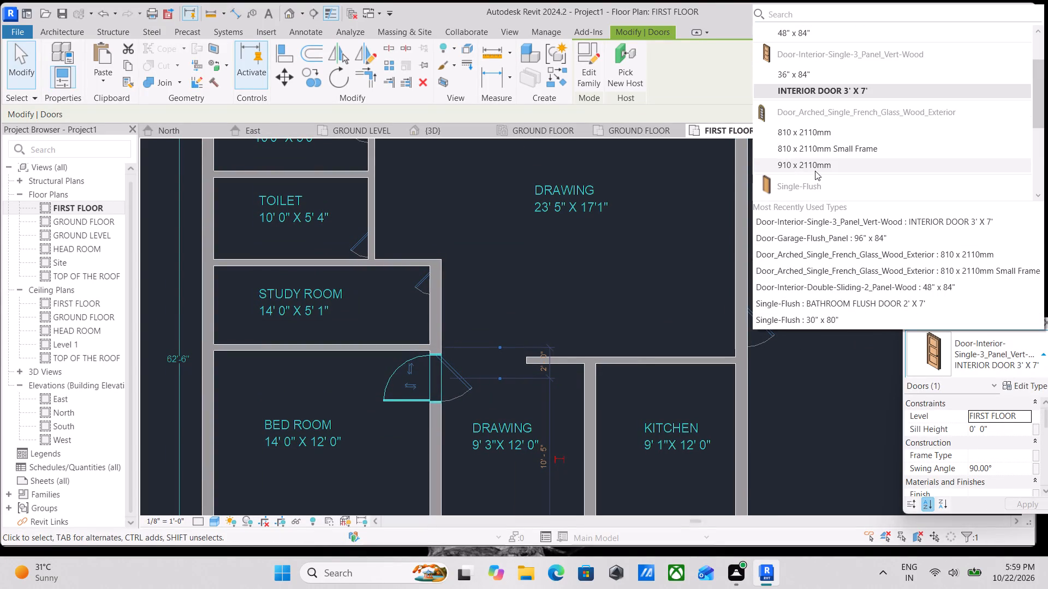
scroll(815, 171, "down", 9)
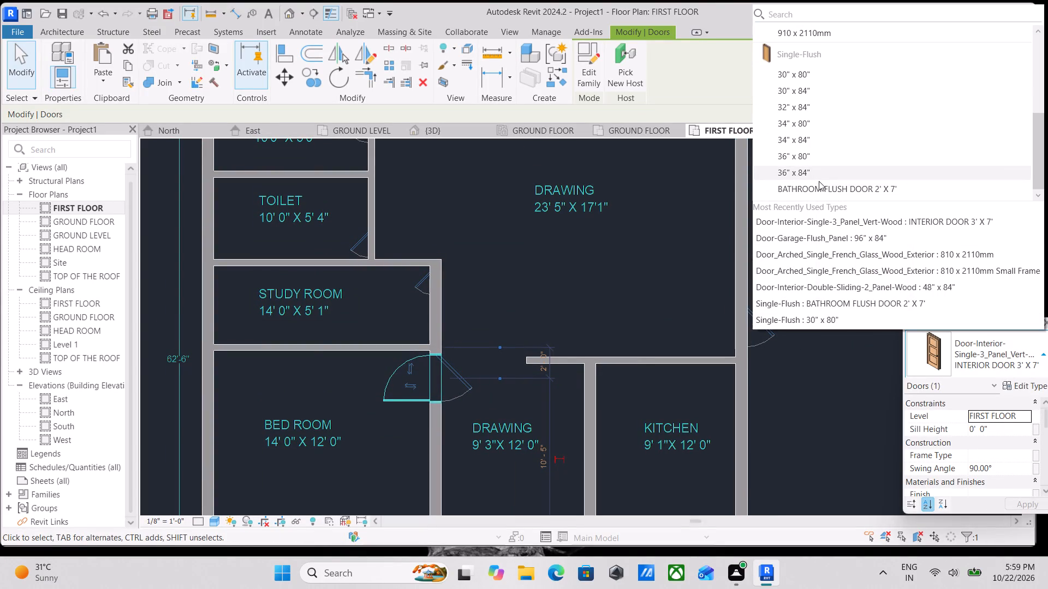
left_click(819, 181)
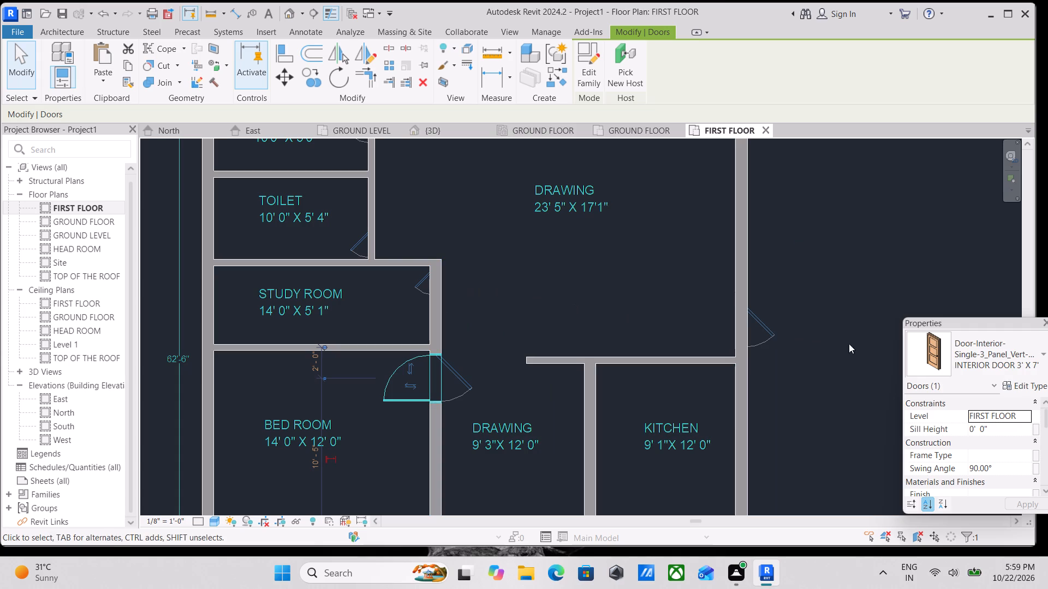
left_click(1016, 356)
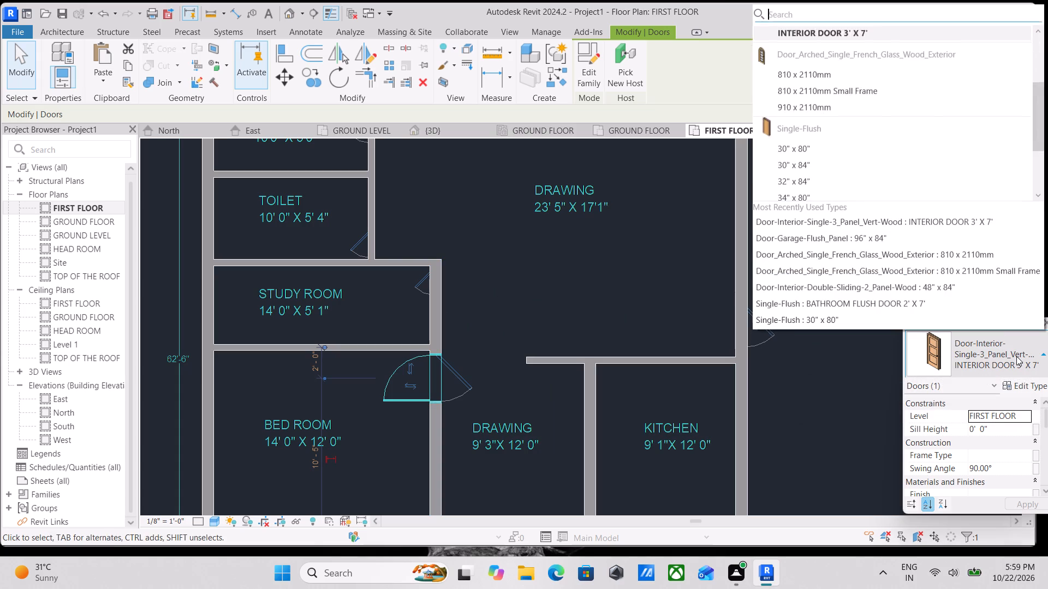
scroll(808, 166, "down", 3)
left_click(815, 187)
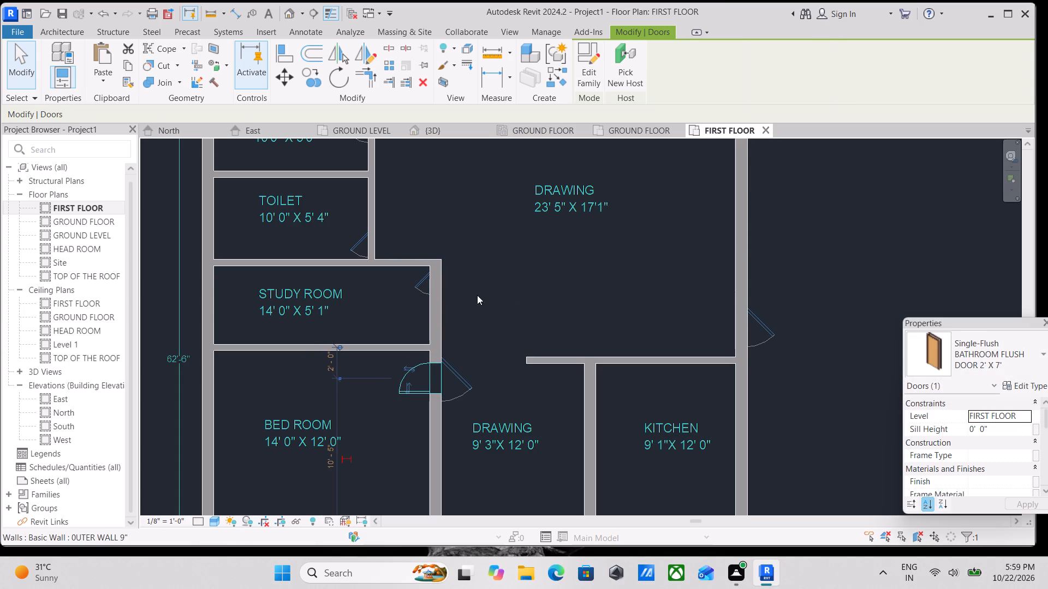
left_click(950, 347)
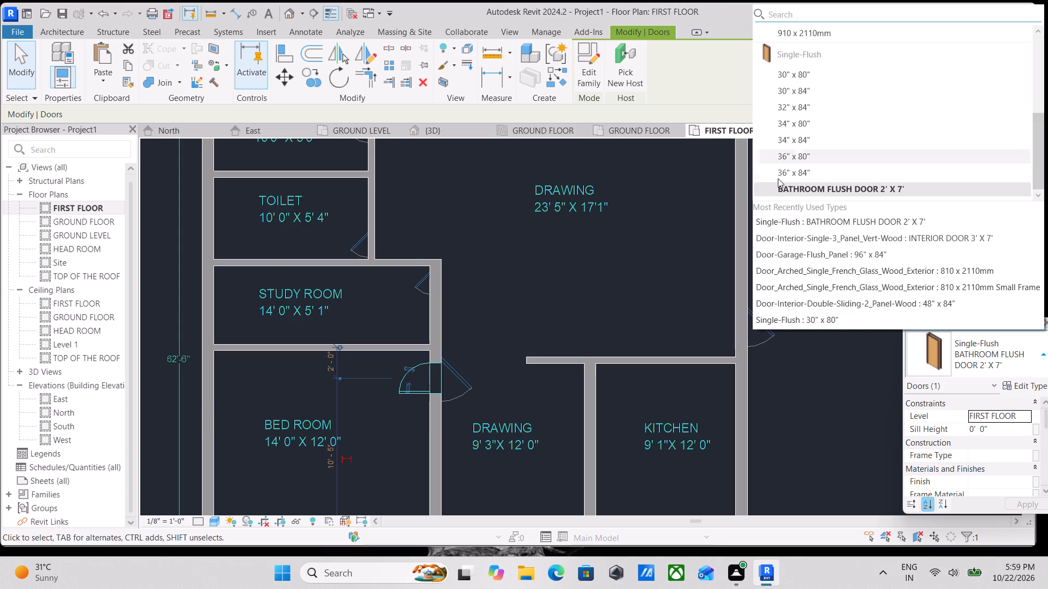
left_click(791, 190)
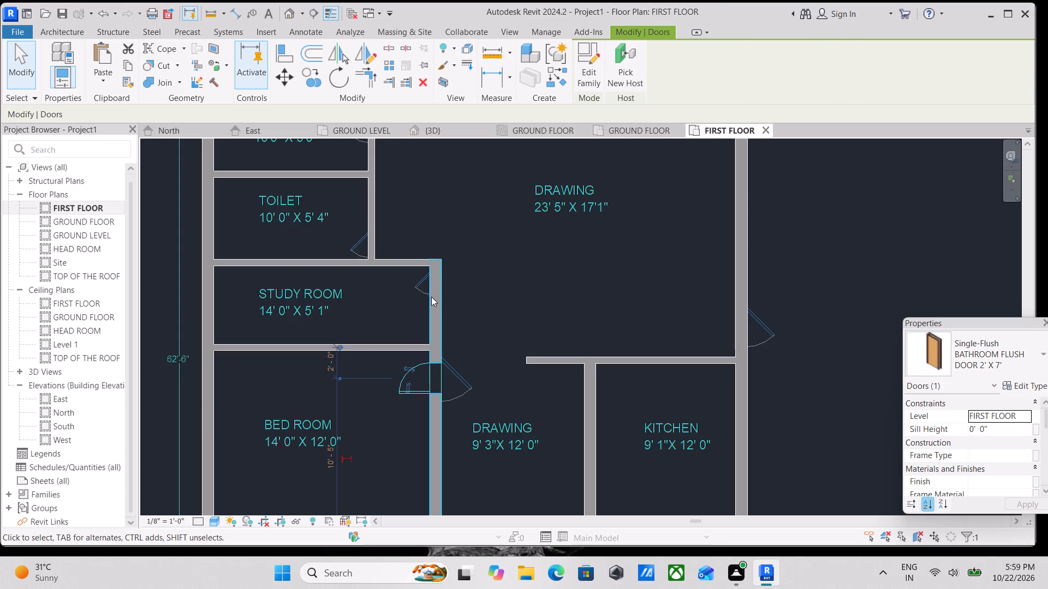
Place a Single-Flush BATHROOM FLUSH DOOR 2' X 7' at the study room's CAD door symbol, swinging into the study room.
scroll(431, 297, "down", 8)
type("dr")
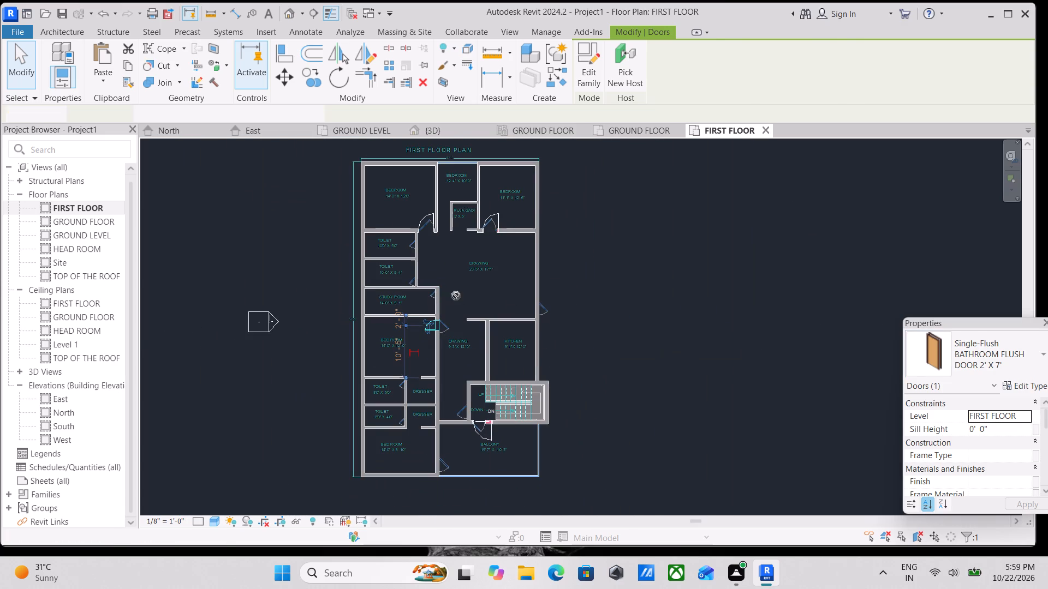
scroll(438, 299, "up", 6)
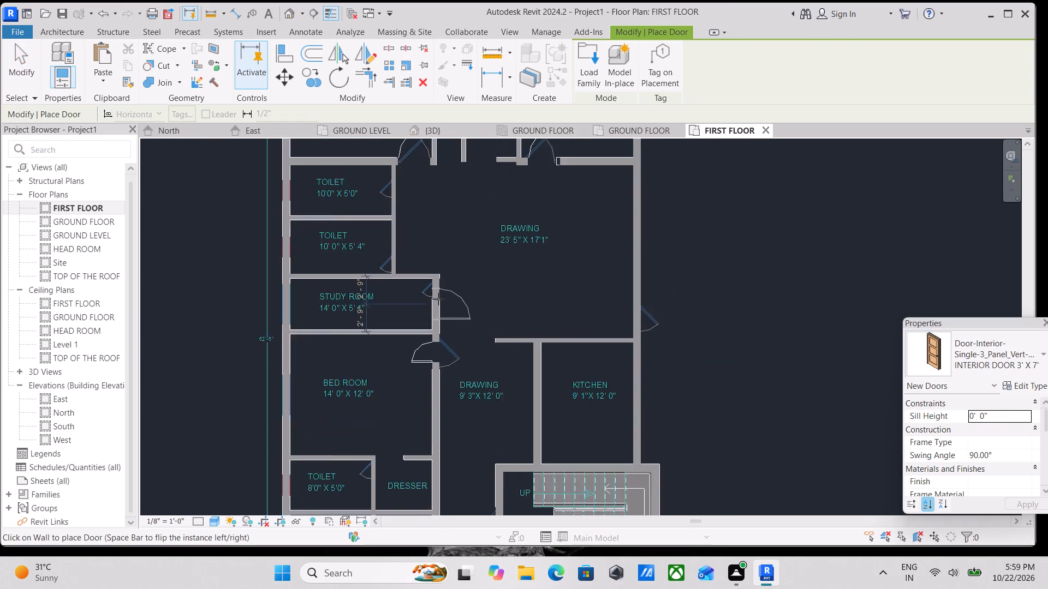
scroll(434, 306, "up", 2)
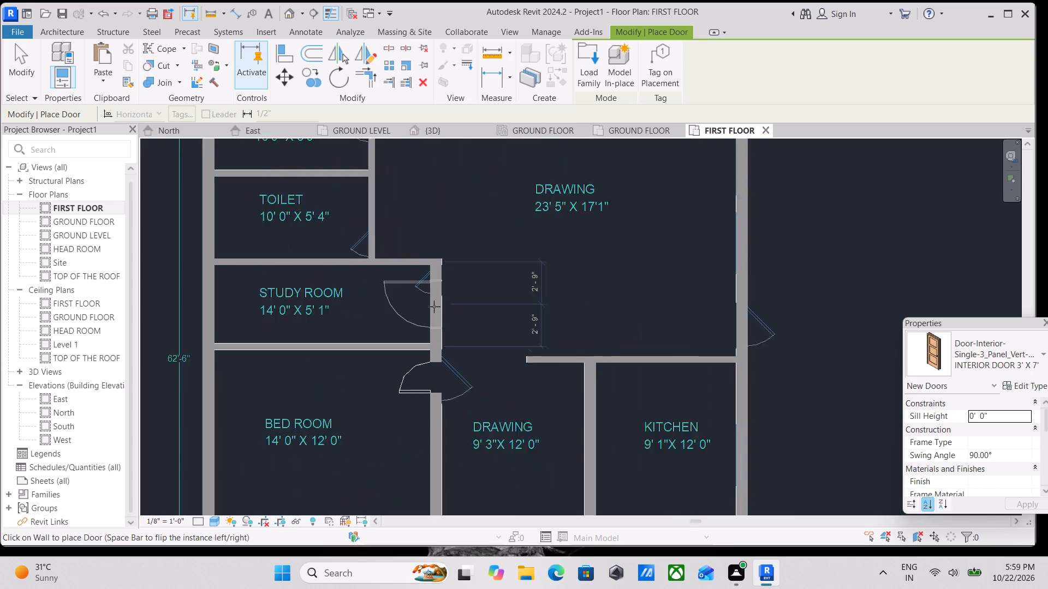
scroll(434, 306, "up", 2)
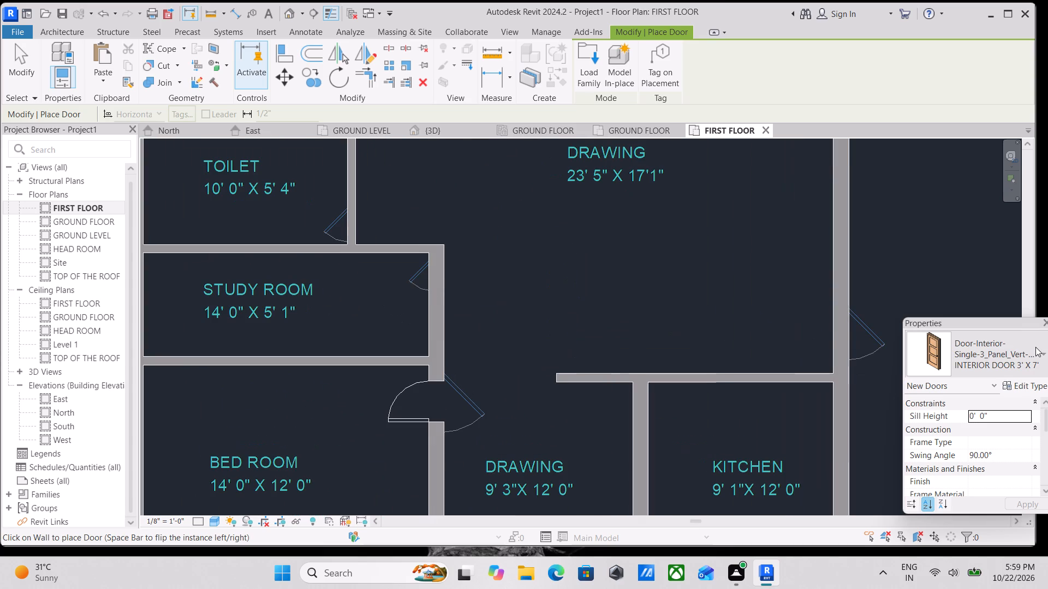
left_click(1035, 347)
scroll(805, 175, "down", 1)
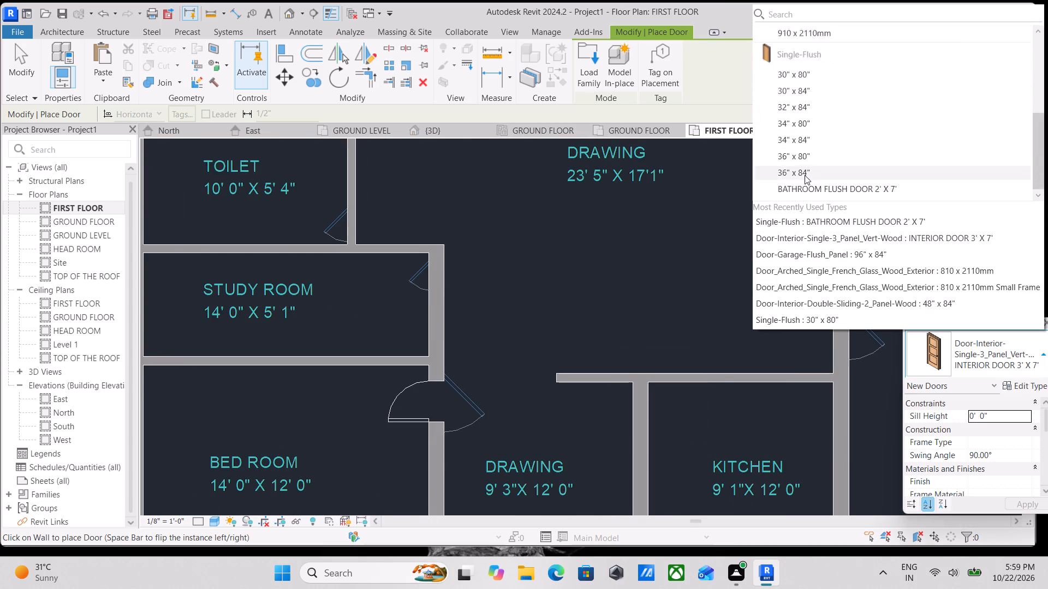
scroll(805, 175, "up", 7)
scroll(804, 110, "up", 3)
scroll(804, 110, "down", 5)
scroll(807, 157, "down", 1)
left_click(807, 187)
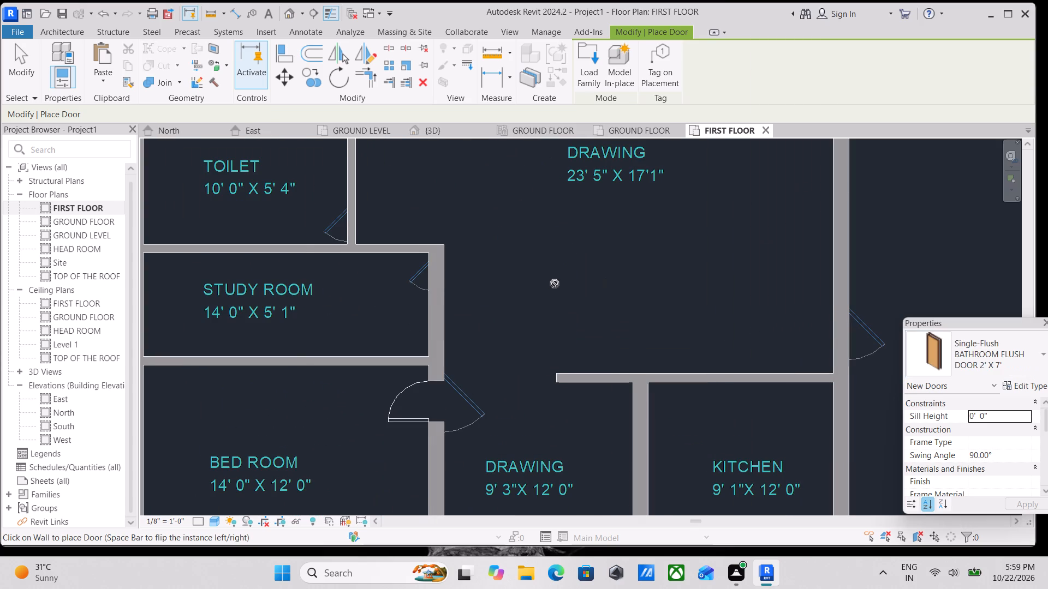
left_click(428, 283)
Place a BATHROOM FLUSH DOOR 2' X 7' at the CAD door symbol of the 10' 0" x 5' 4" toilet, swinging into the toilet.
middle_click_drag(428, 283, 438, 390)
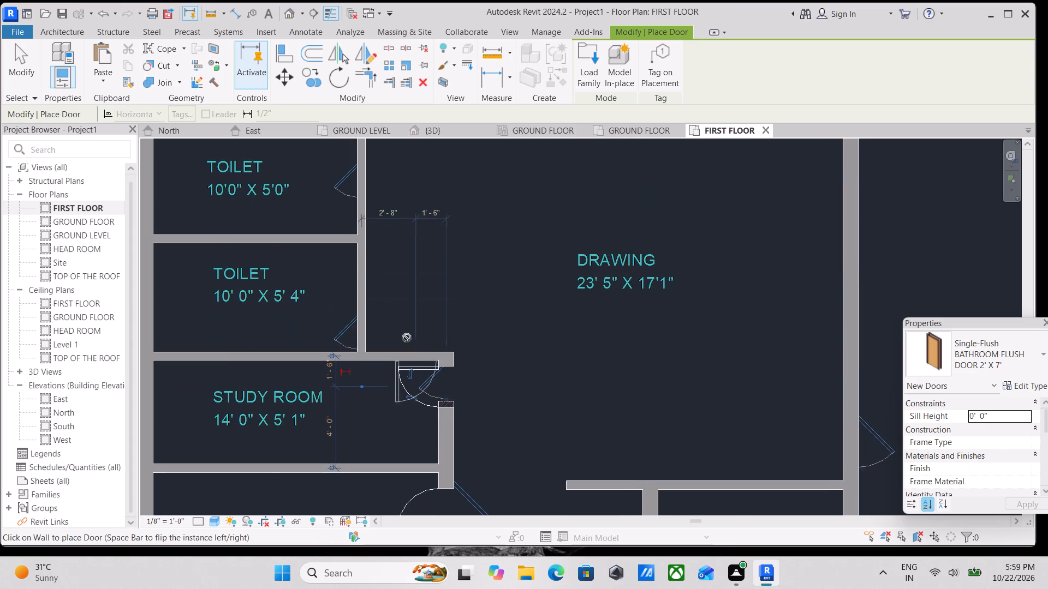
left_click(354, 325)
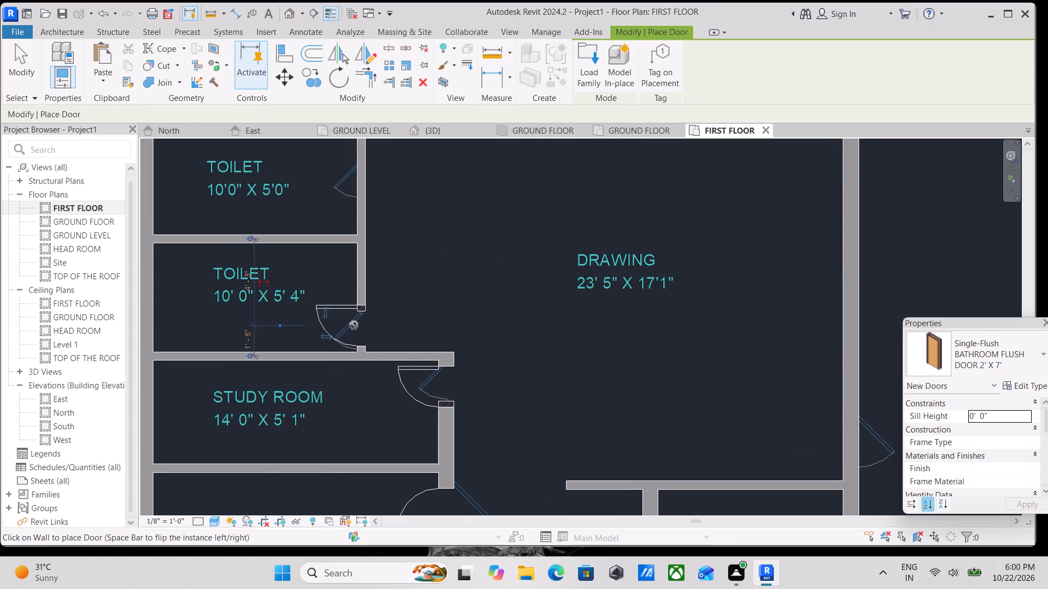
Place BATHROOM FLUSH DOOR 2' X 7' doors at the CAD symbols of the 8'0" x 5'0" and 8'0" x 4'0" toilets, swinging into the toilets.
scroll(354, 325, "down", 3)
middle_click_drag(354, 325, 375, 196)
middle_click_drag(428, 296, 424, 150)
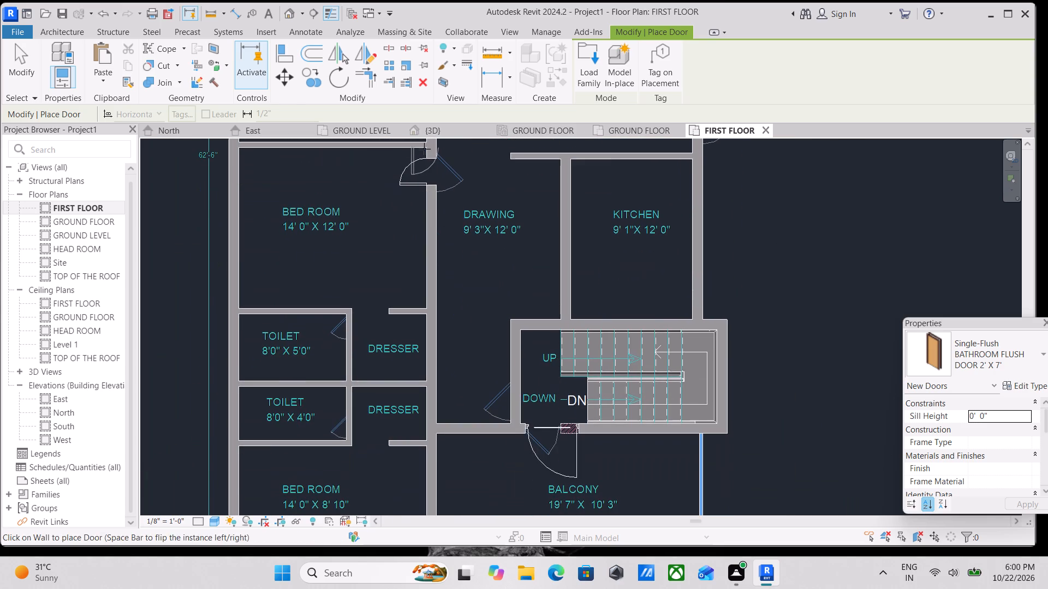
middle_click_drag(429, 292, 458, 182)
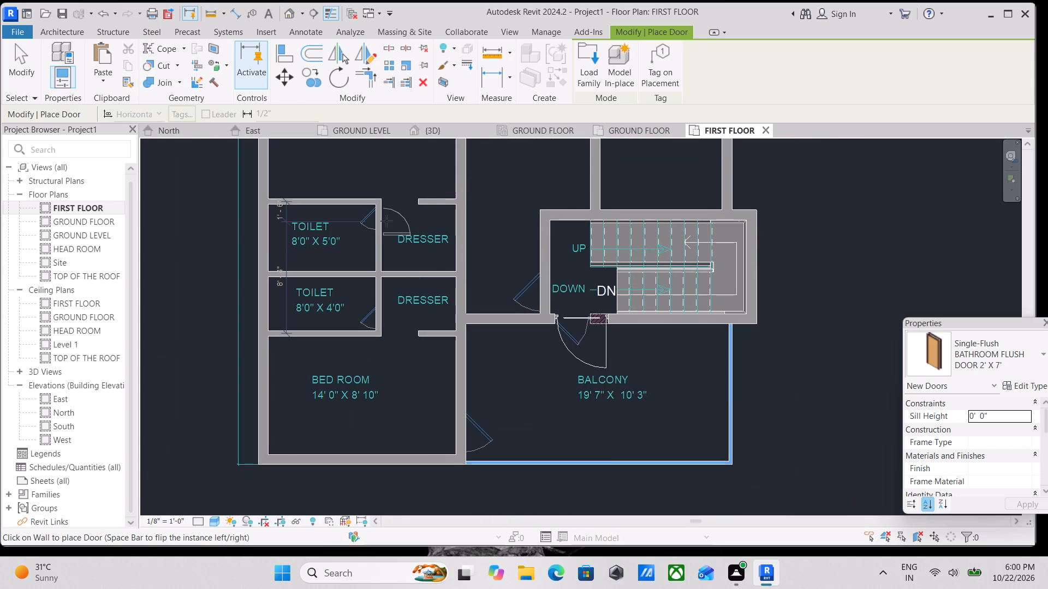
scroll(383, 219, "up", 1)
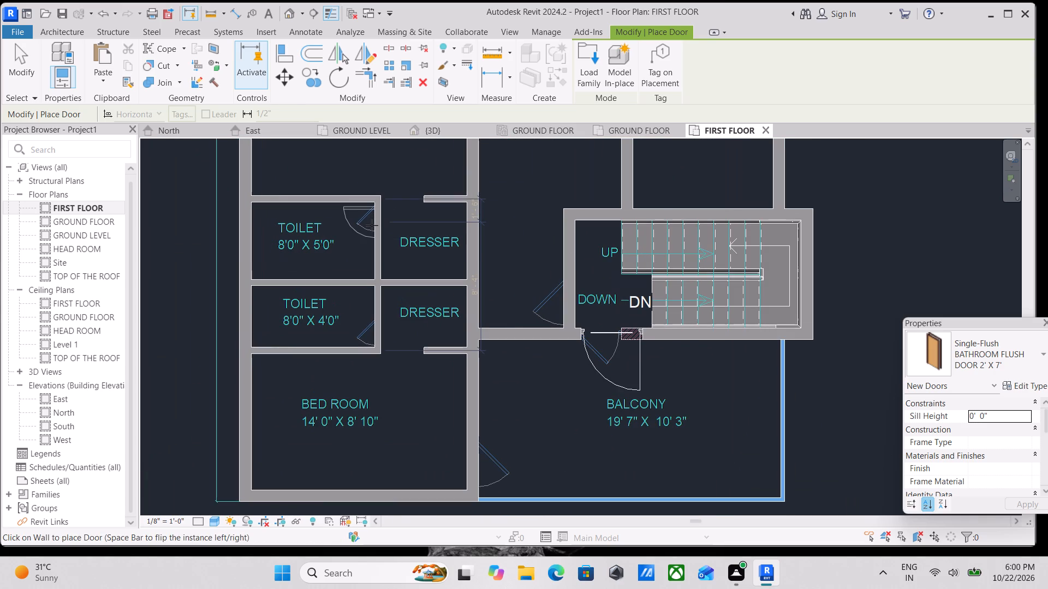
left_click(372, 225)
middle_click_drag(372, 225, 394, 143)
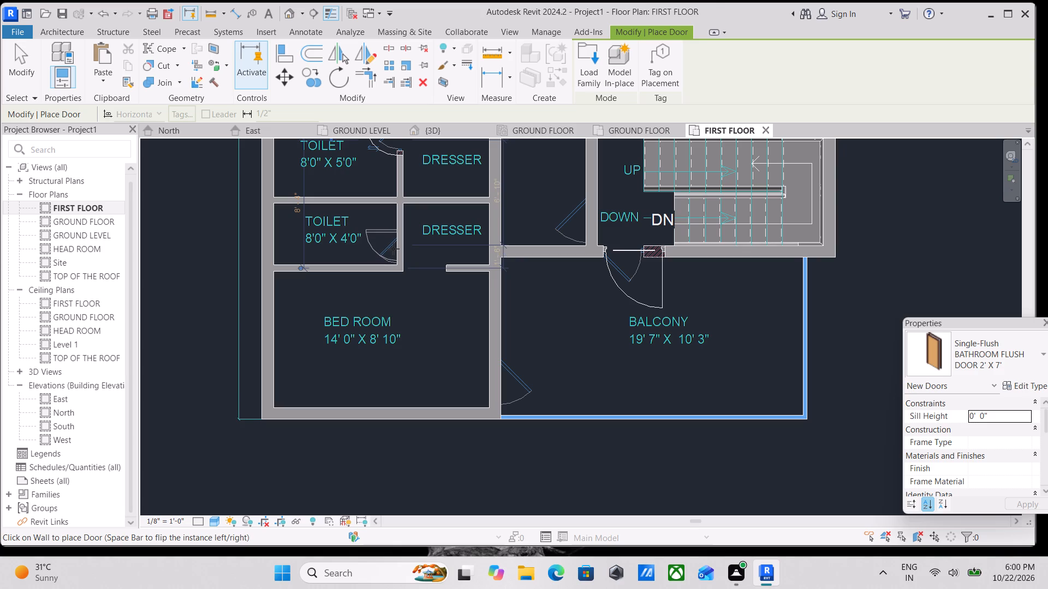
left_click(393, 249)
middle_click_drag(393, 249, 397, 286)
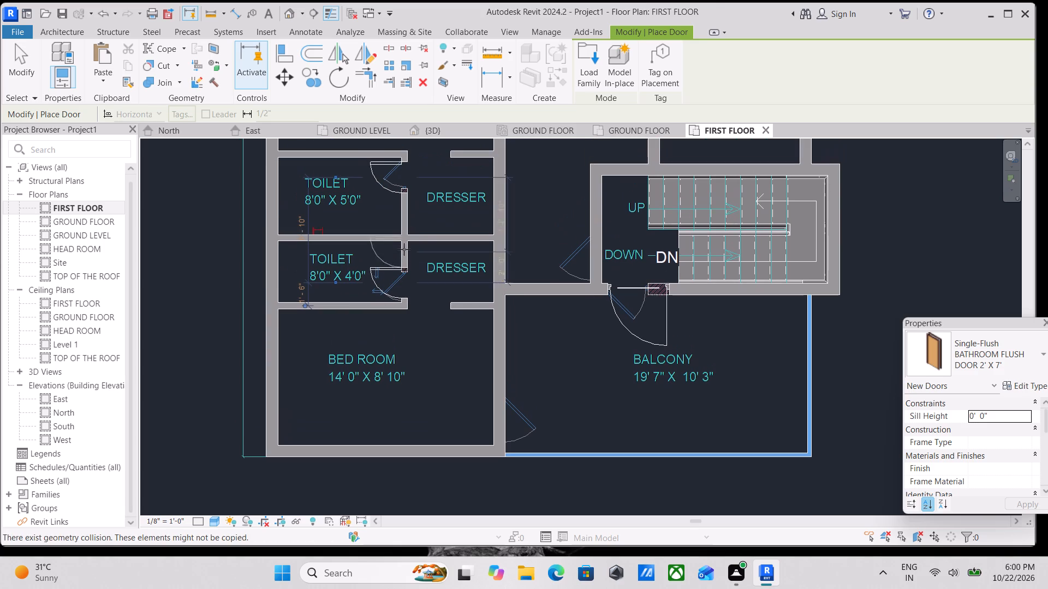
Place an INTERIOR DOOR 3' X 7' between the 14' 0" x 8' 10" bedroom and the balcony, flipped to match its CAD symbol.
scroll(407, 245, "down", 1)
middle_click_drag(407, 245, 428, 201)
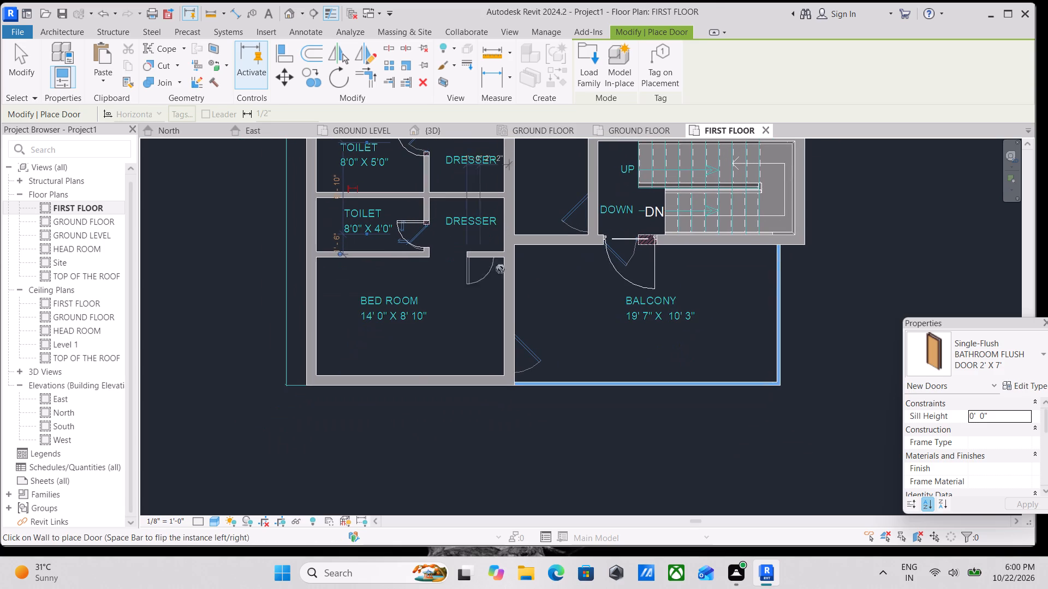
left_click(1023, 353)
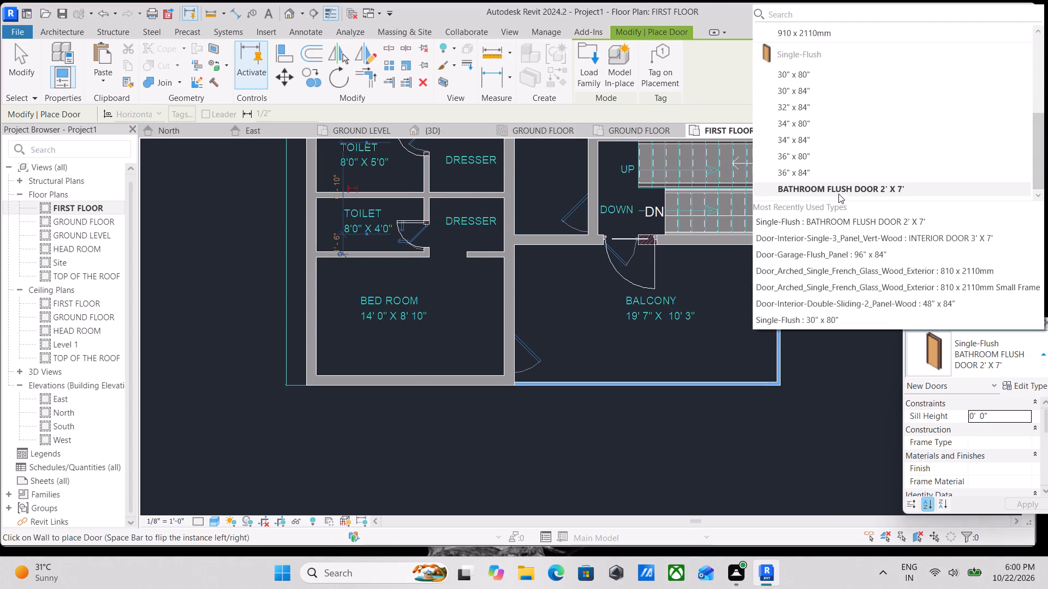
scroll(830, 187, "up", 3)
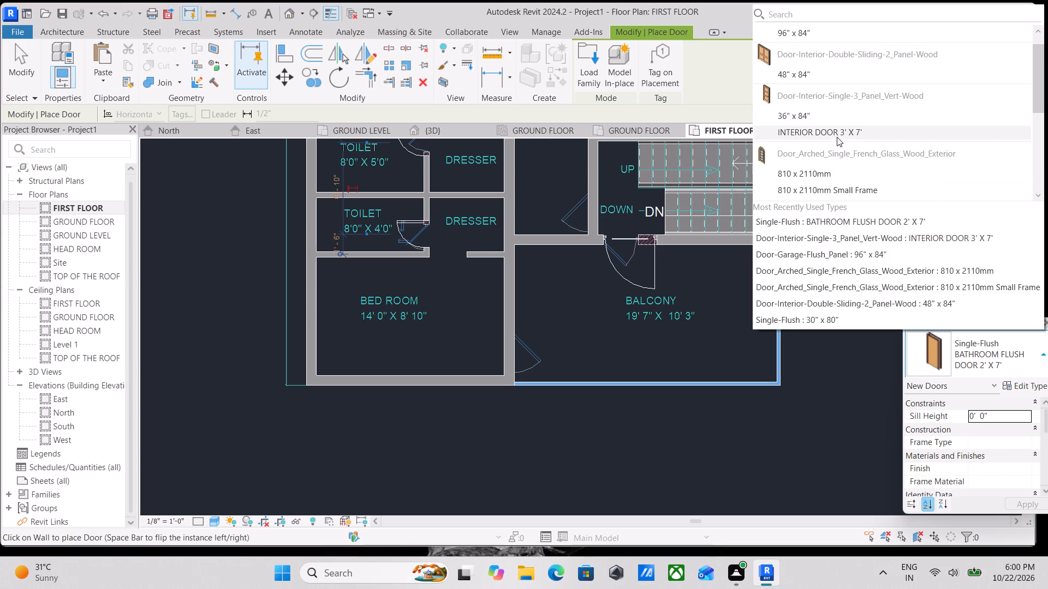
left_click(838, 133)
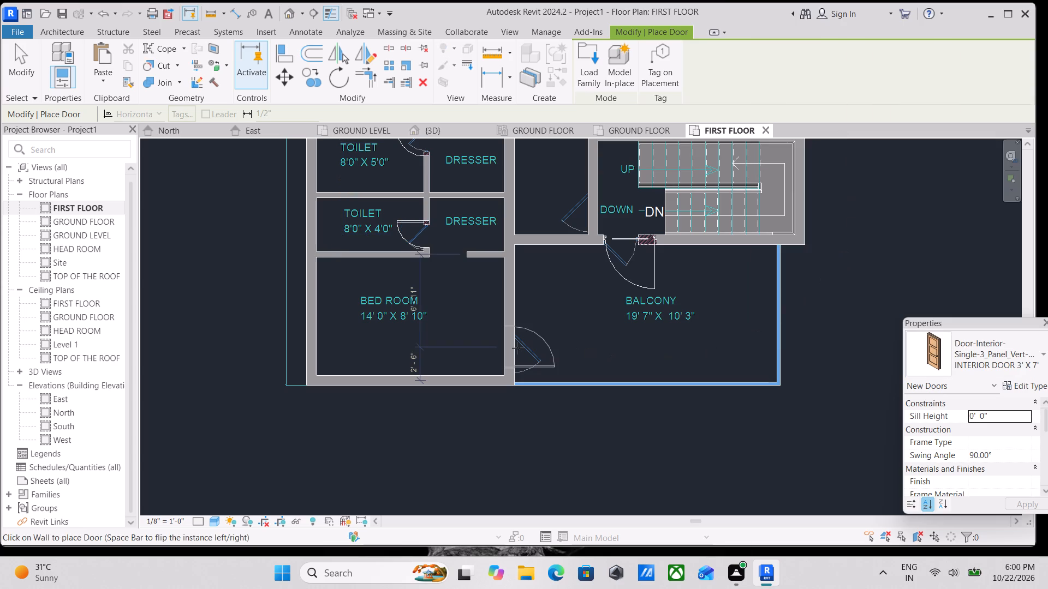
scroll(518, 348, "up", 2)
key("space")
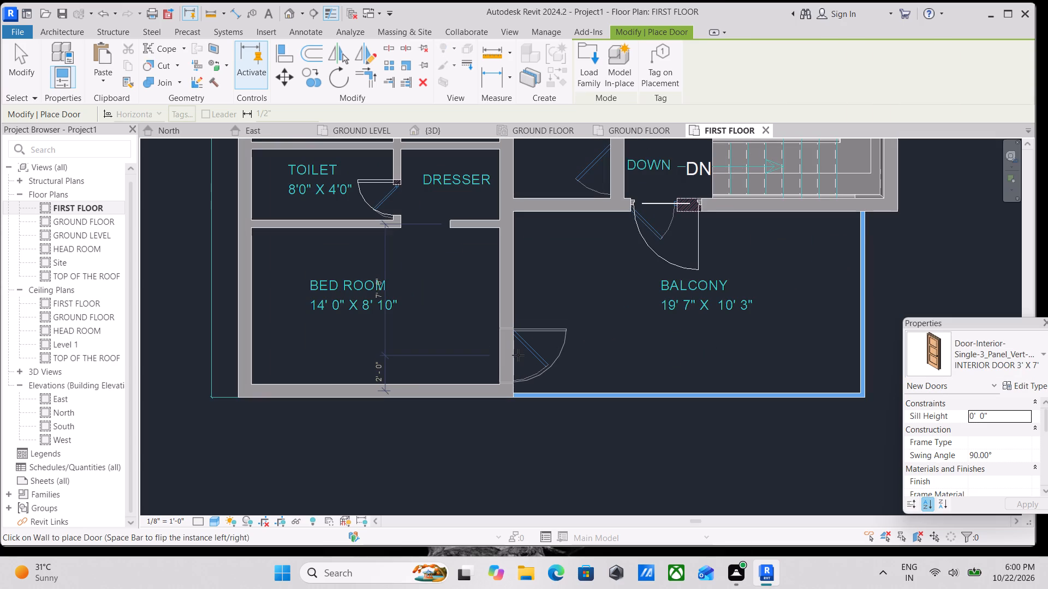
left_click(518, 353)
Look over the whole first-floor plan for CAD door symbols that still need a door.
scroll(518, 353, "down", 1)
middle_click_drag(518, 353, 515, 364)
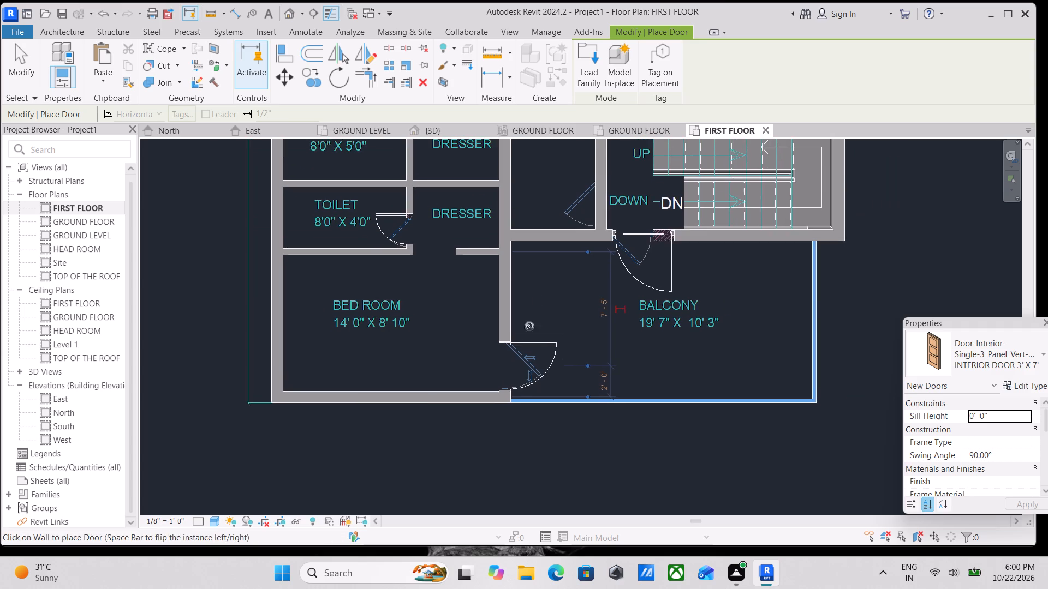
scroll(542, 279, "down", 2)
middle_click_drag(542, 279, 540, 312)
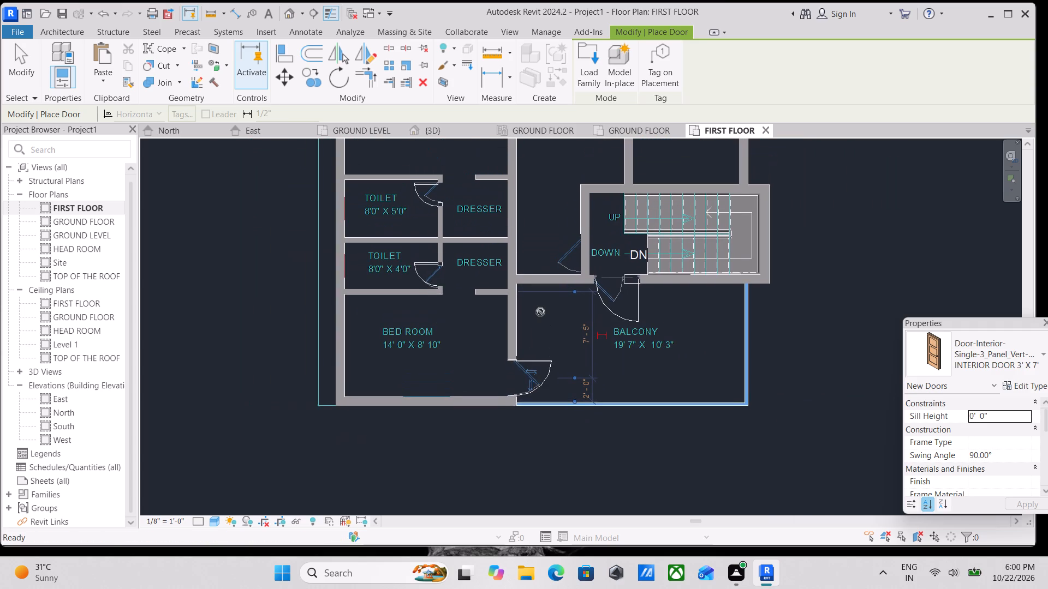
scroll(521, 286, "down", 1)
middle_click_drag(520, 313, 524, 348)
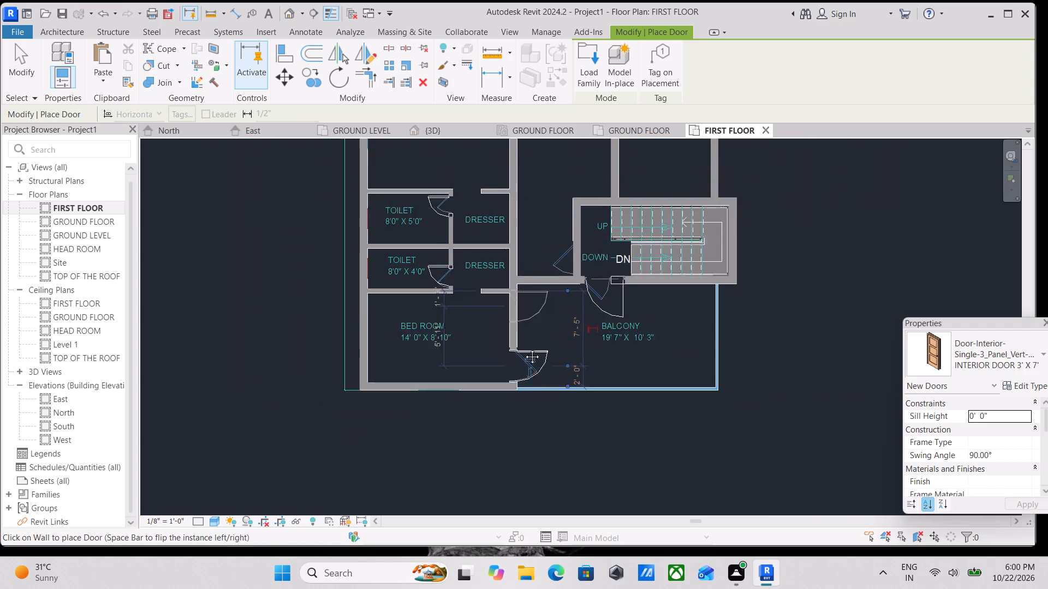
middle_click_drag(524, 348, 532, 413)
middle_click_drag(553, 318, 540, 413)
scroll(552, 321, "down", 1)
middle_click_drag(552, 321, 551, 359)
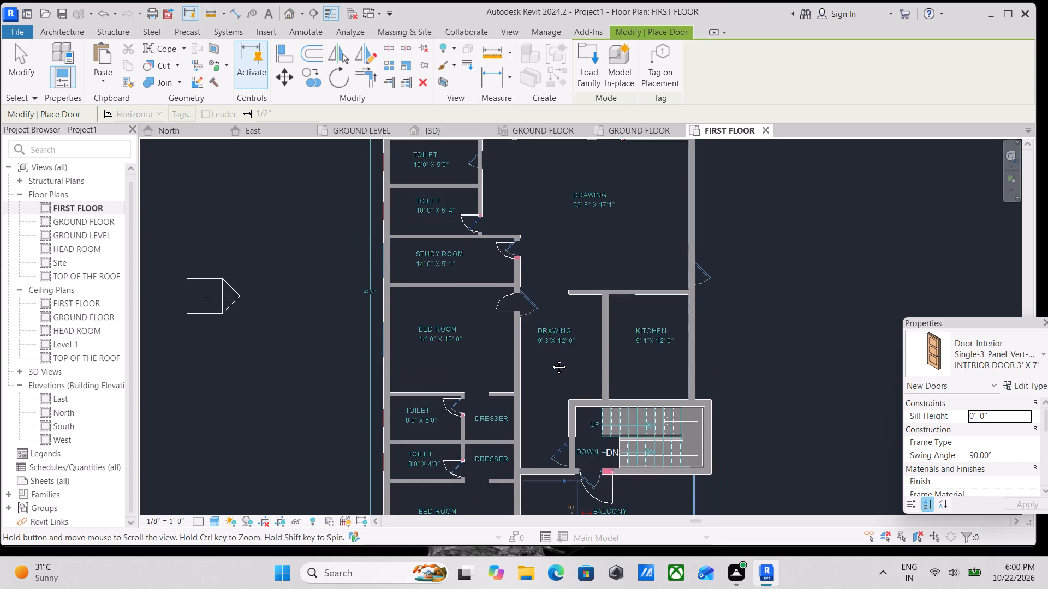
middle_click_drag(551, 359, 538, 422)
scroll(565, 297, "down", 2)
middle_click_drag(573, 315, 567, 368)
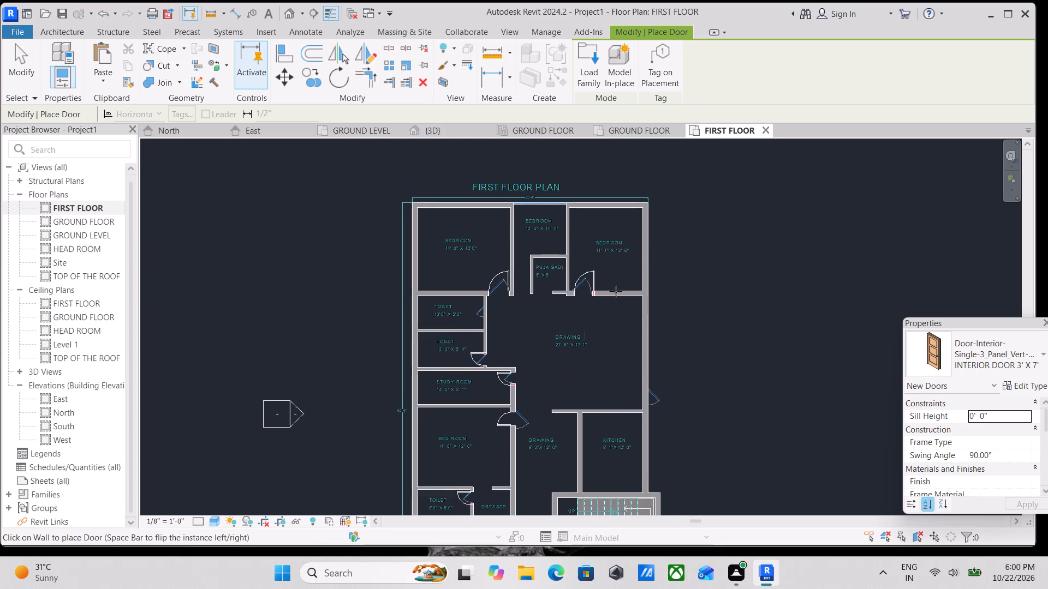
middle_click_drag(596, 335, 608, 215)
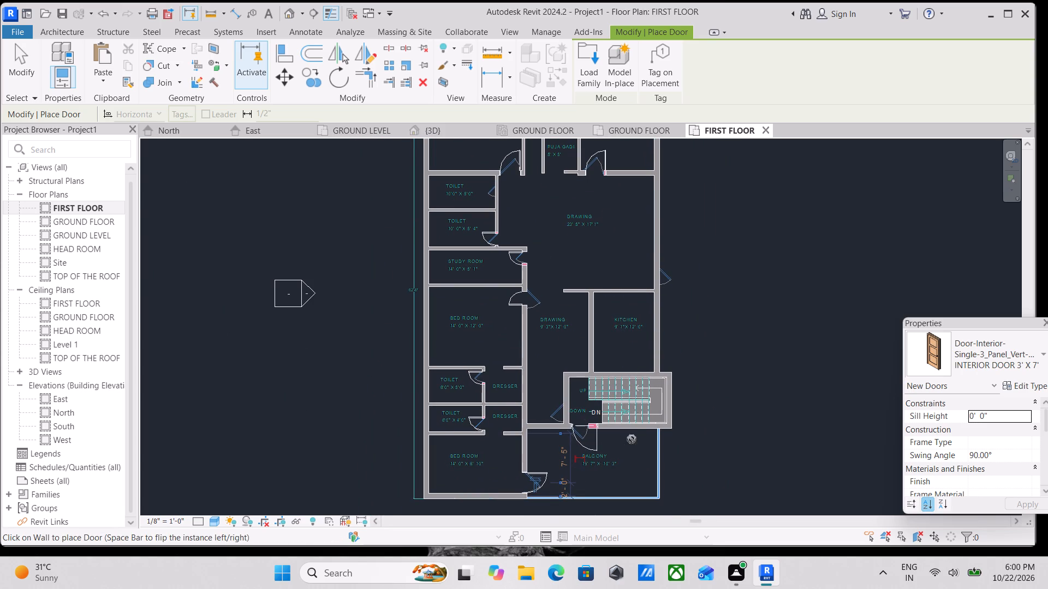
middle_click_drag(596, 241, 559, 448)
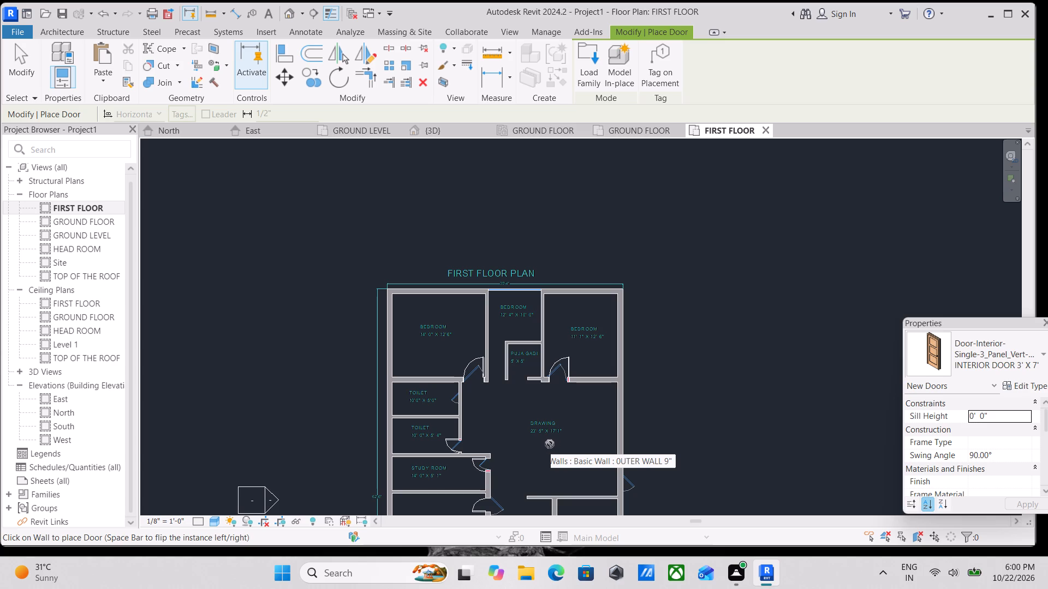
middle_click_drag(522, 372, 553, 245)
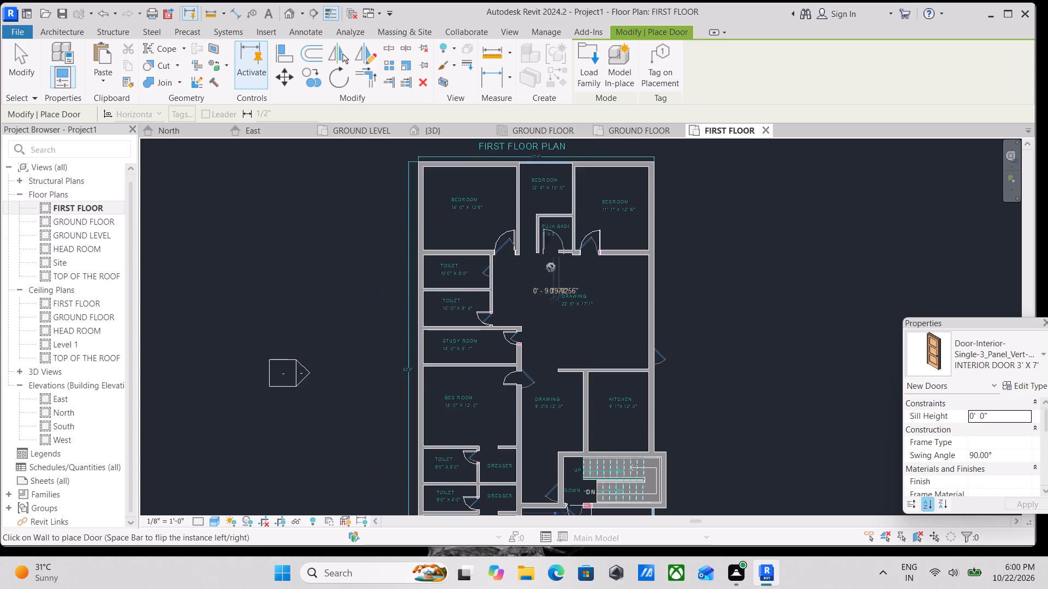
scroll(512, 290, "up", 3)
middle_click_drag(528, 326, 577, 235)
middle_click_drag(484, 353, 522, 262)
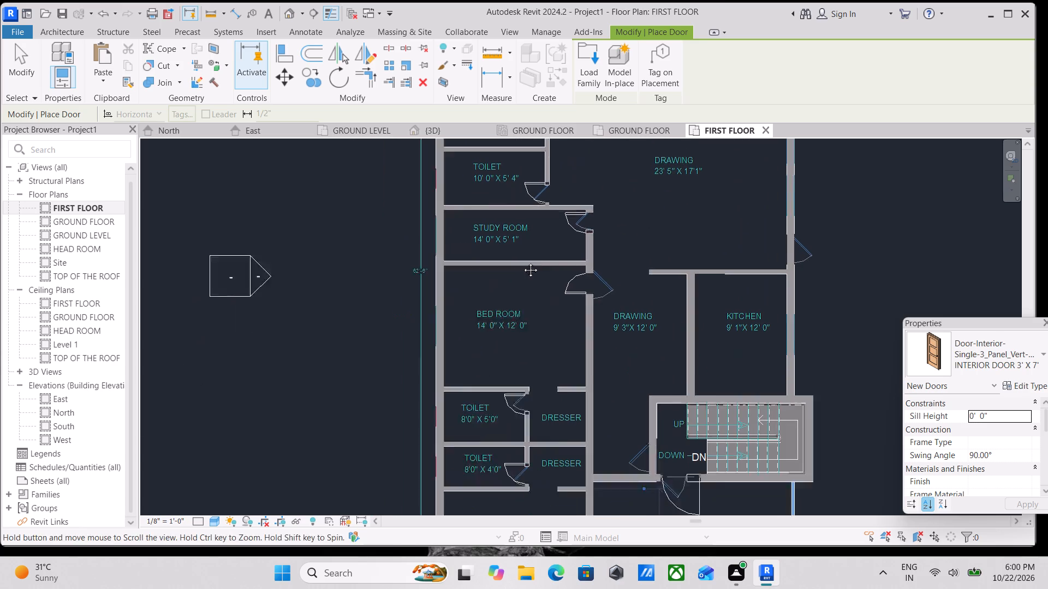
middle_click_drag(522, 262, 559, 206)
scroll(604, 334, "down", 2)
middle_click_drag(596, 327, 571, 217)
scroll(598, 262, "up", 3)
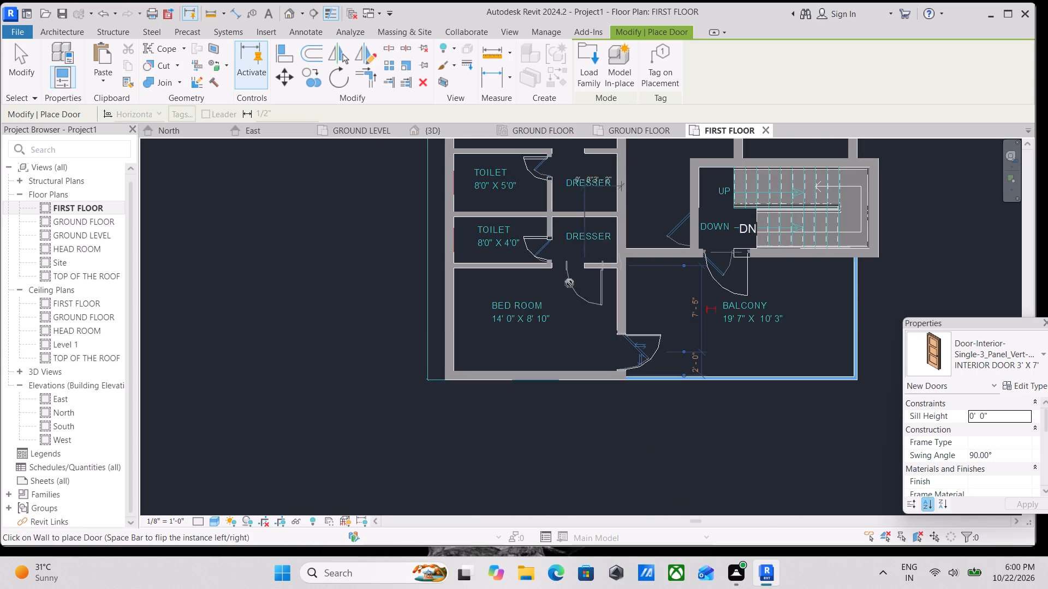
Place an INTERIOR DOOR 3' X 7' at the CAD symbol between the staircase and the 9' 3" x 12' 0" drawing room, swinging into the drawing room.
middle_click_drag(567, 288, 538, 371)
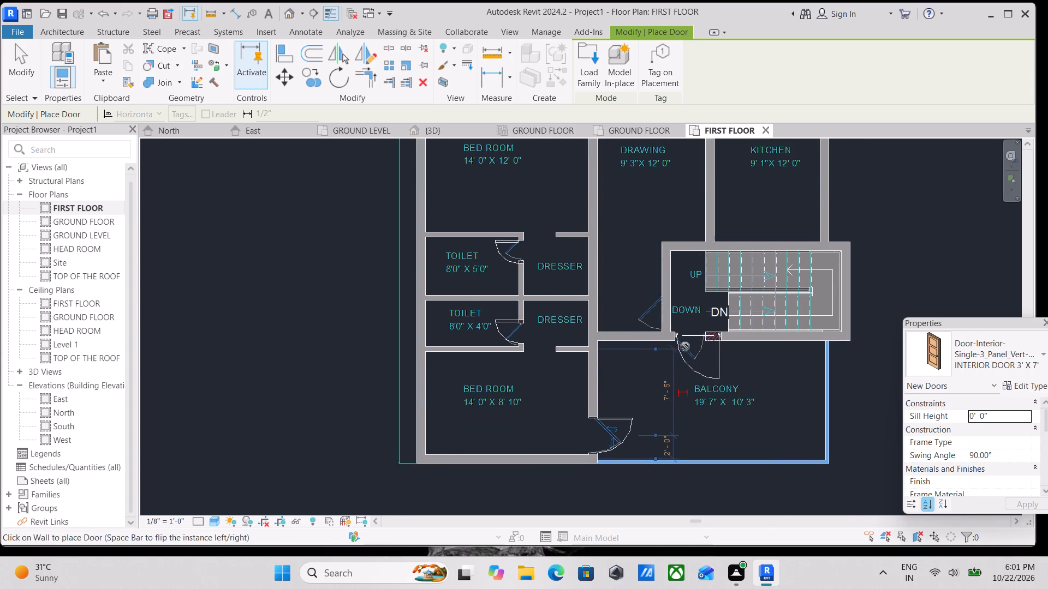
left_click(663, 314)
scroll(663, 314, "down", 2)
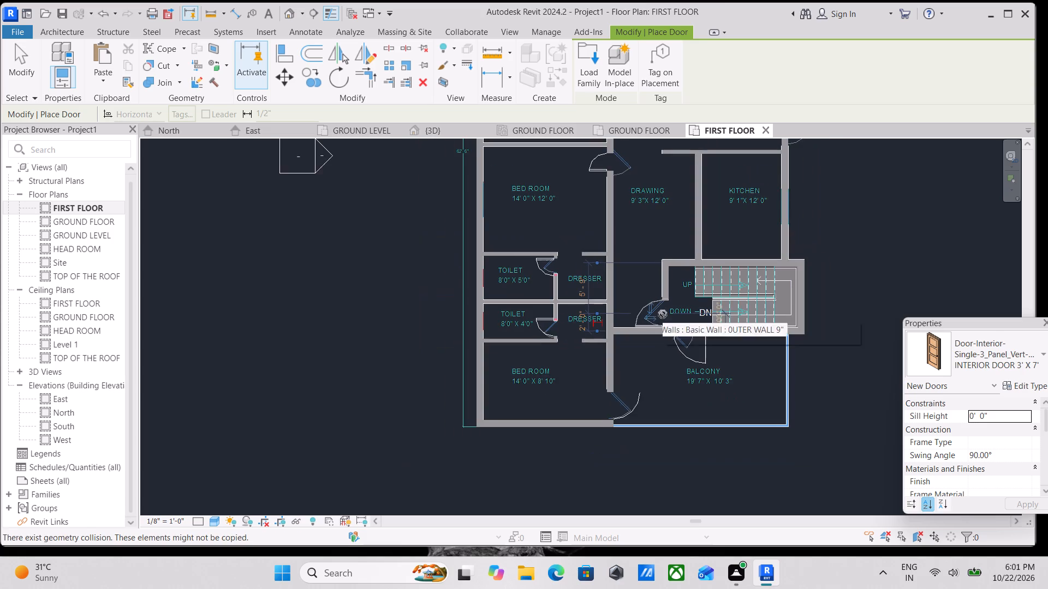
middle_click_drag(663, 314, 656, 333)
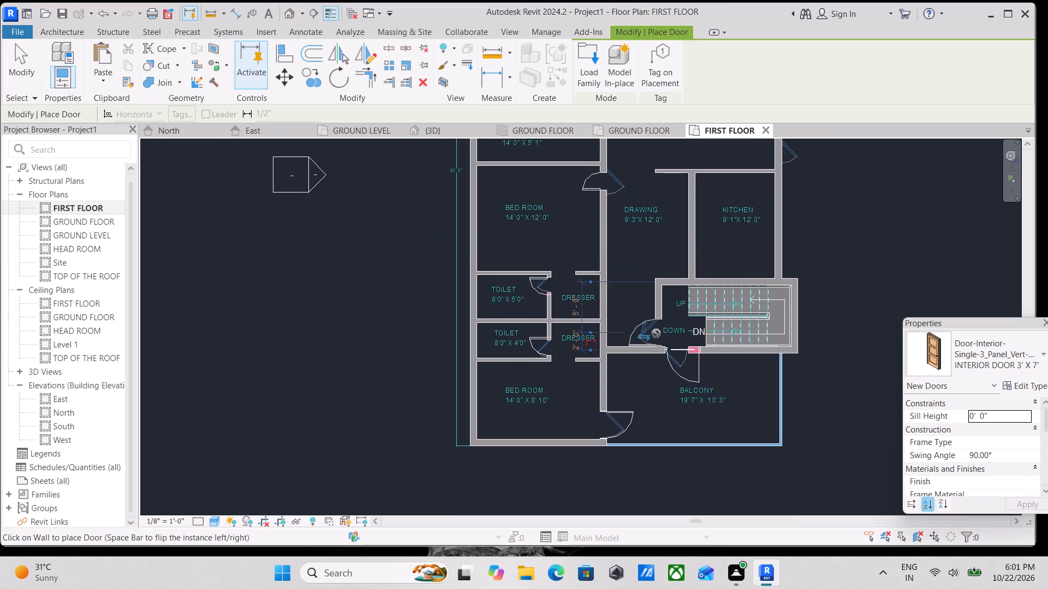
middle_click_drag(649, 315, 633, 402)
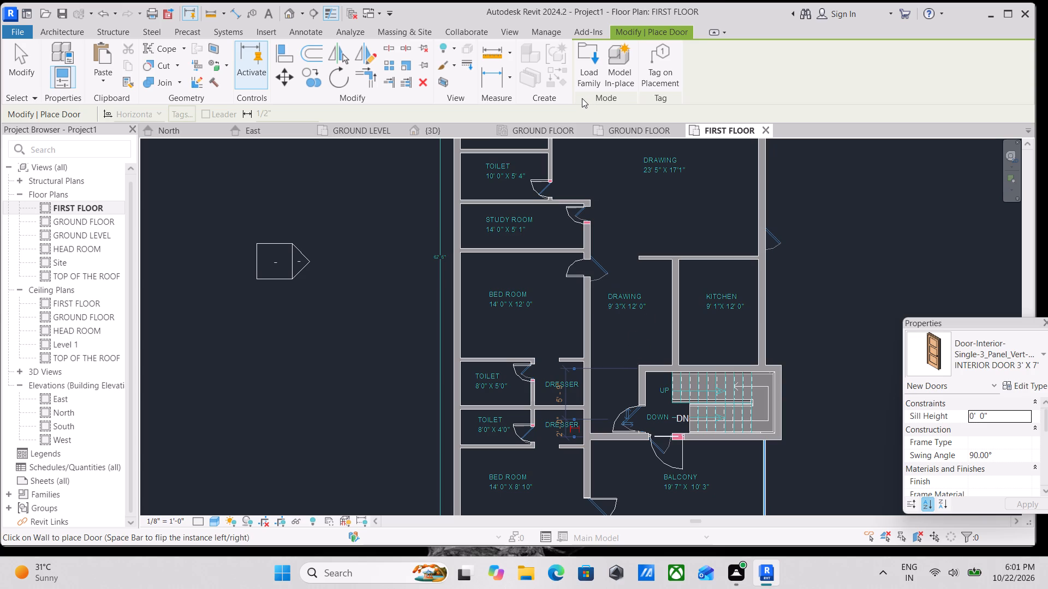
key("Escape")
key("Escape")
Examine the first-floor rooms and their newly placed interior doors from above in the 3D view.
left_click(438, 130)
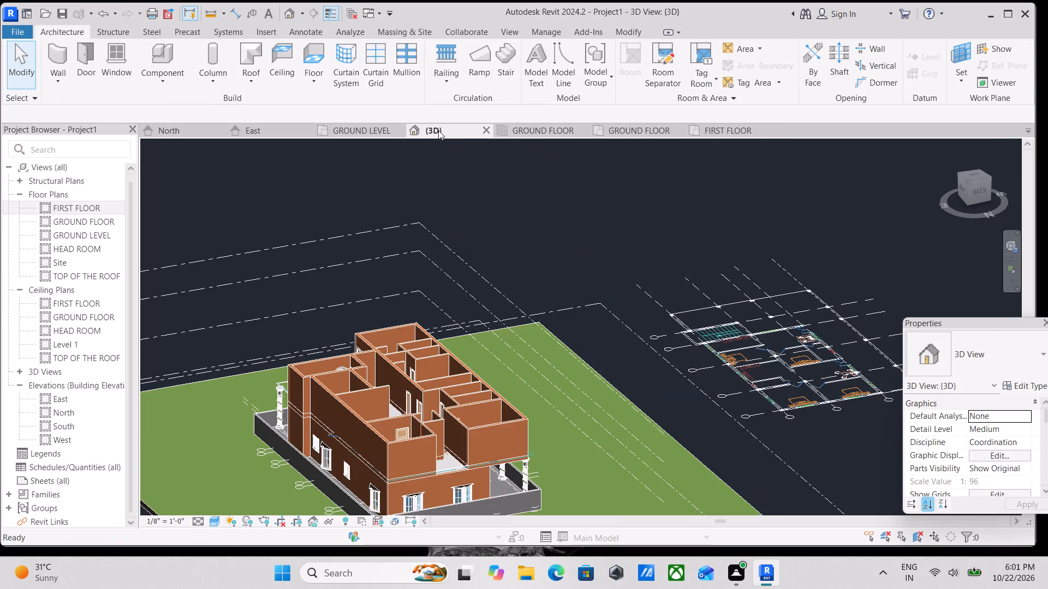
scroll(460, 271, "down", 3)
scroll(465, 343, "down", 2)
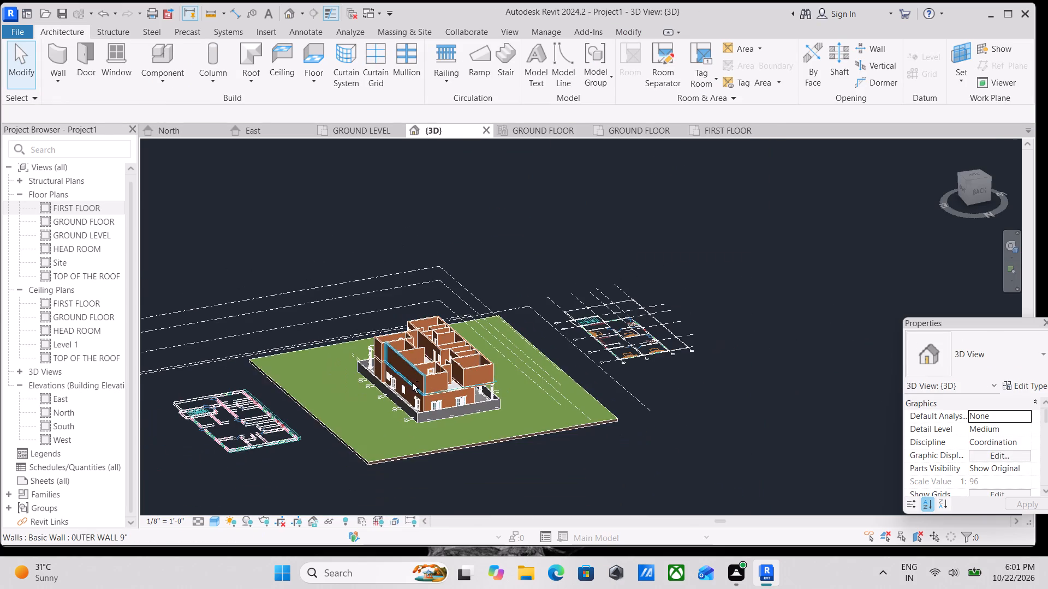
middle_click_drag(412, 383, 374, 530, "shift")
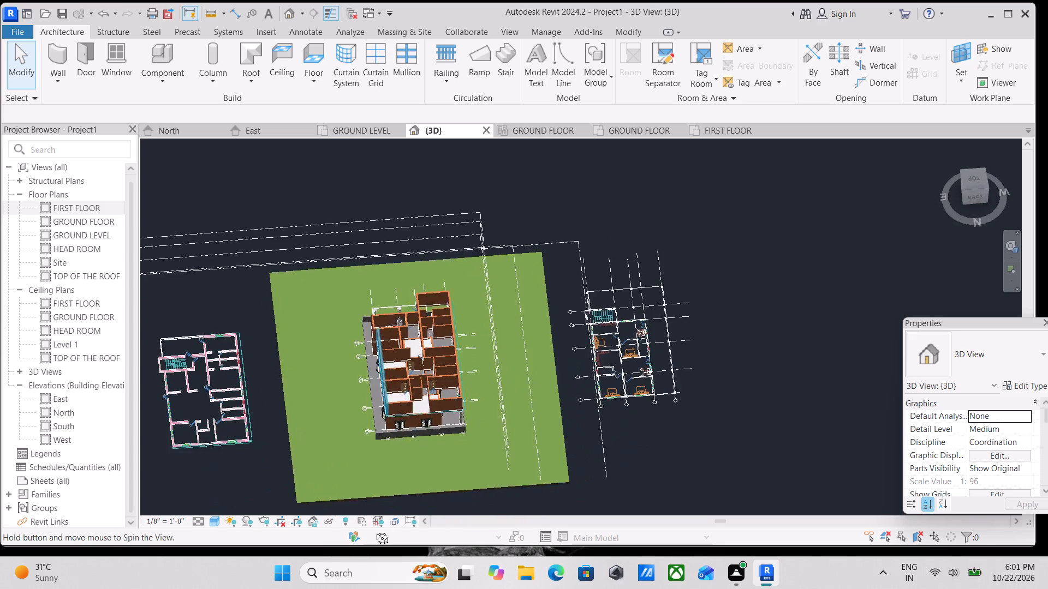
middle_click_drag(374, 530, 374, 516, "shift")
scroll(437, 396, "up", 14)
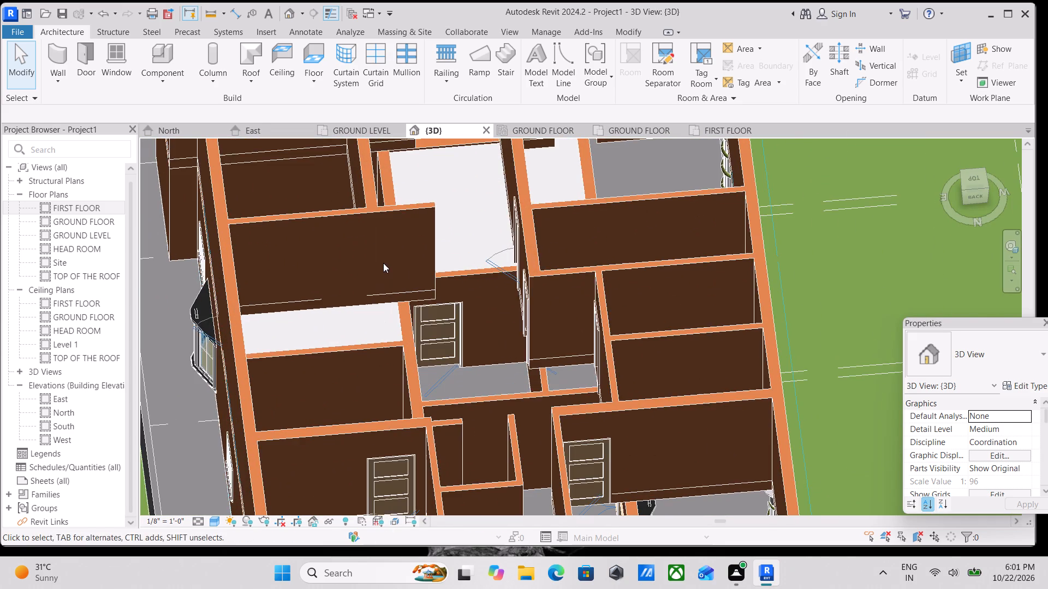
scroll(410, 260, "down", 5)
scroll(434, 299, "down", 2)
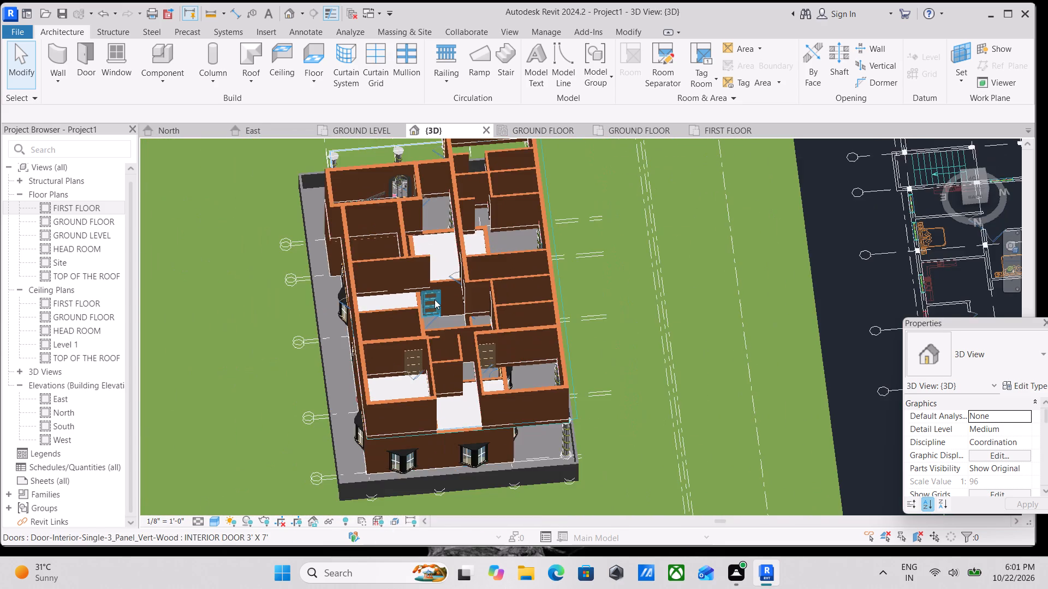
scroll(434, 299, "down", 5)
scroll(434, 296, "up", 9)
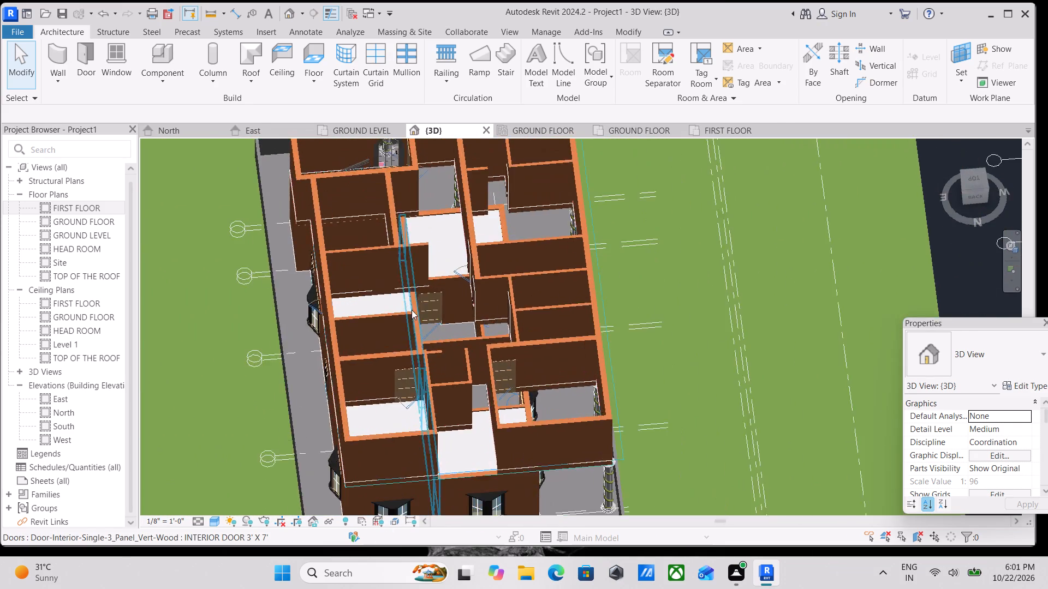
scroll(412, 310, "up", 7)
scroll(482, 286, "down", 2)
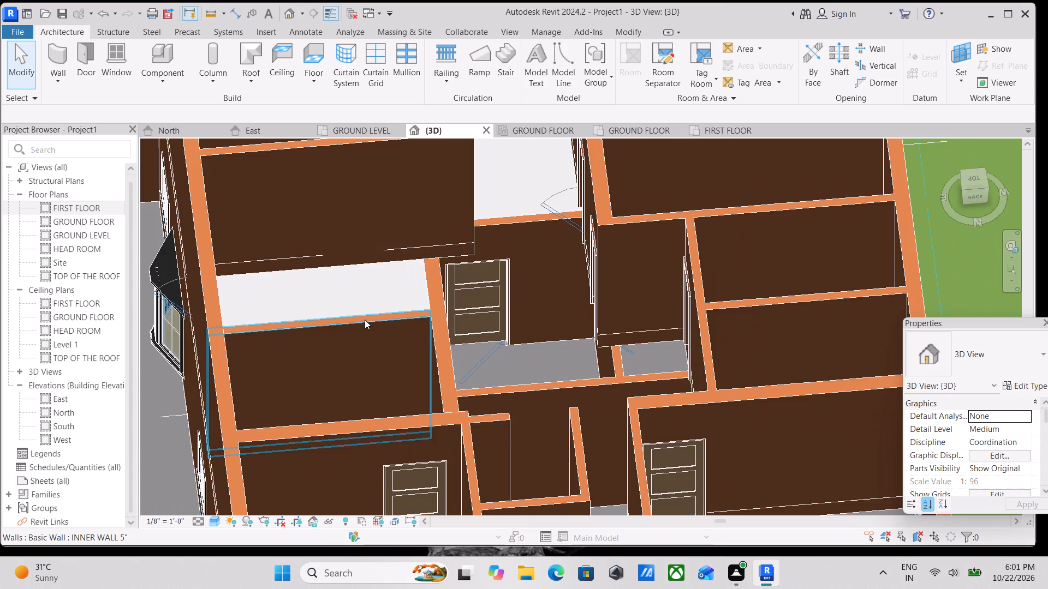
scroll(365, 320, "down", 12)
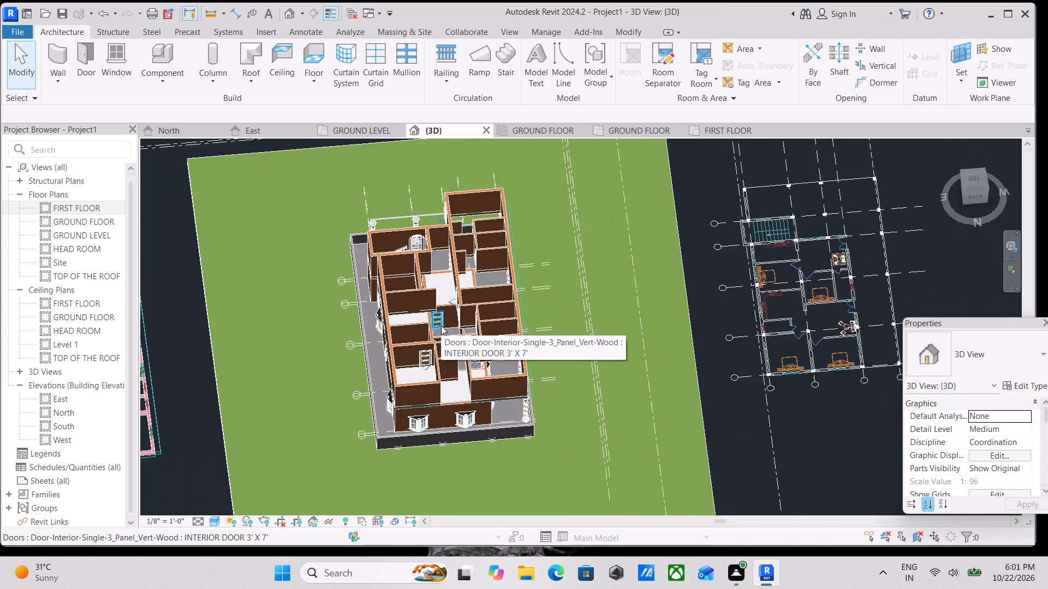
Inspect the first-floor partitions, door openings and floor areas in 3D from the building's left side.
middle_click_drag(415, 320, 276, 232, "shift")
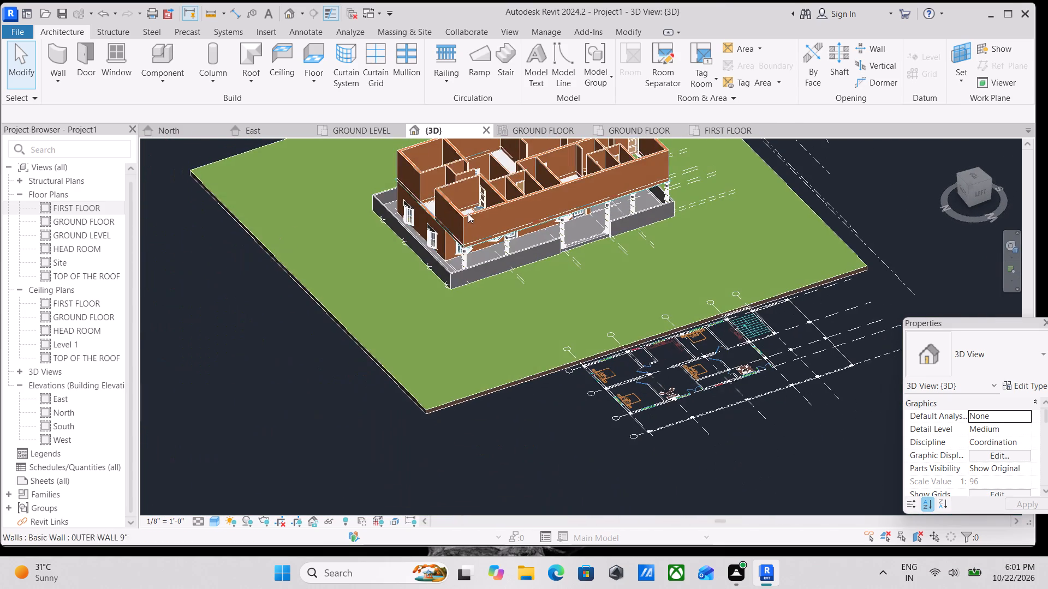
middle_click_drag(484, 192, 460, 380)
scroll(546, 308, "up", 6)
scroll(420, 378, "up", 5)
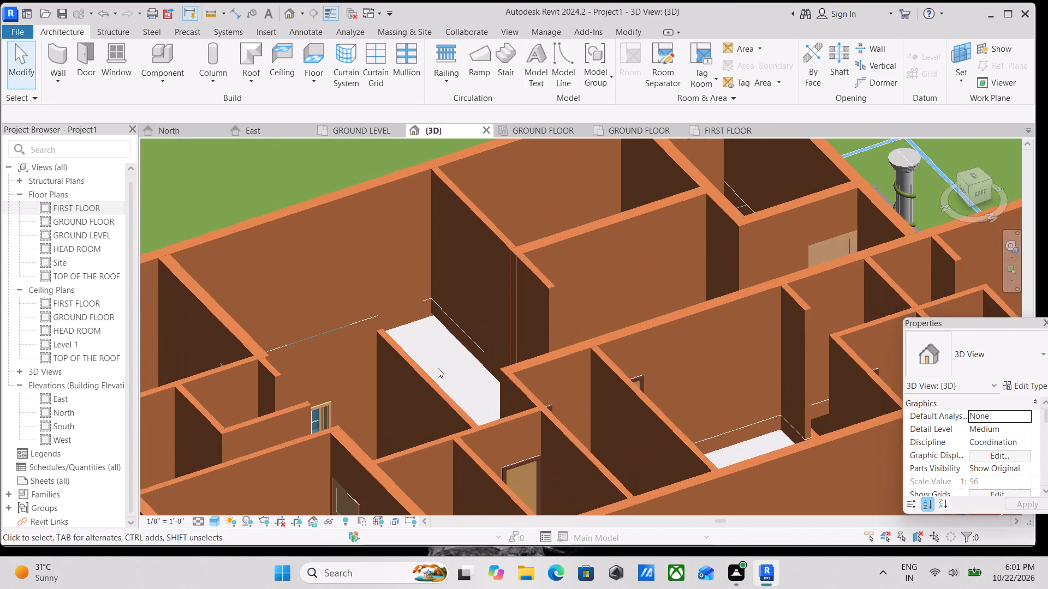
scroll(438, 368, "up", 1)
scroll(455, 334, "down", 1)
scroll(408, 359, "down", 2)
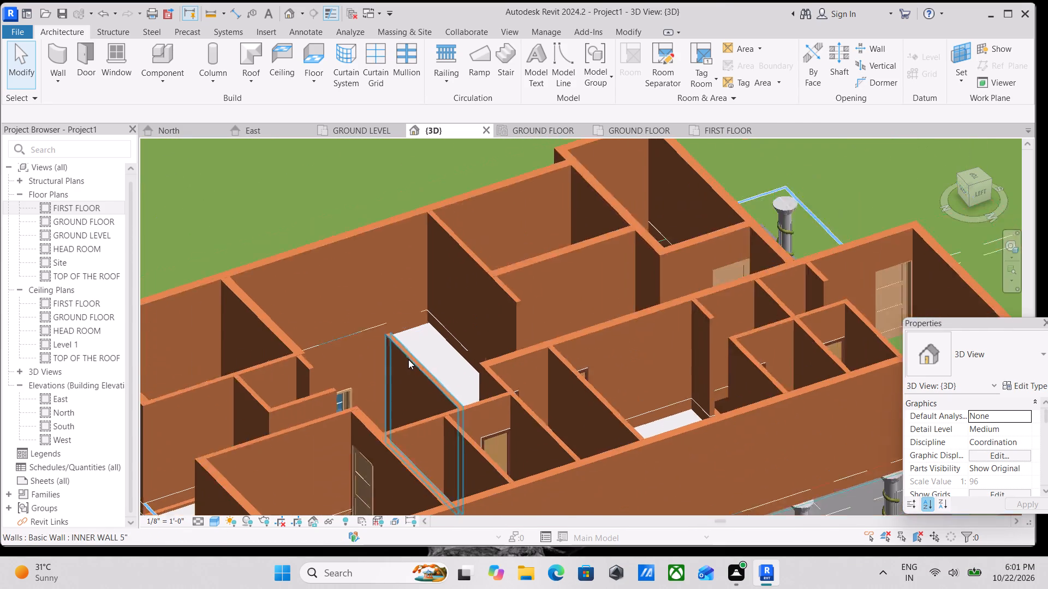
scroll(408, 359, "down", 3)
middle_click_drag(431, 351, 459, 329)
scroll(379, 357, "up", 3)
scroll(306, 381, "up", 3)
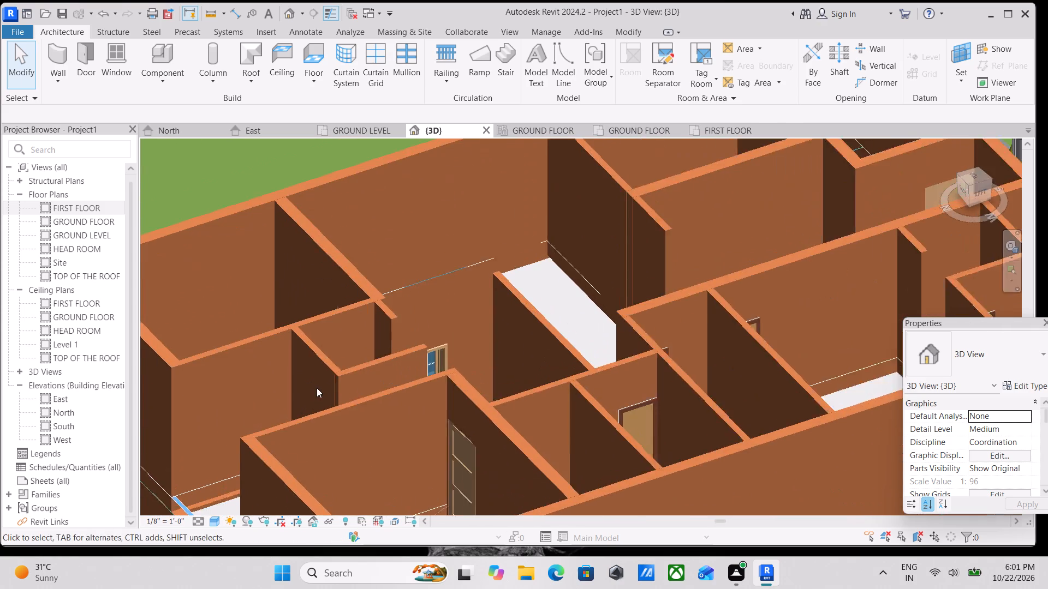
scroll(448, 324, "down", 3)
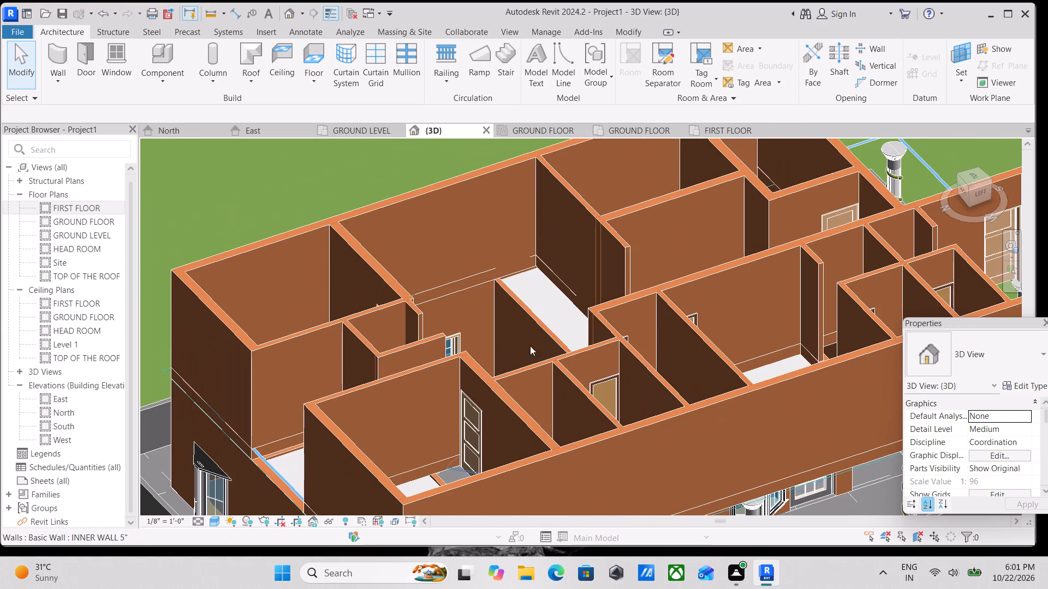
scroll(543, 338, "down", 2)
scroll(561, 316, "up", 3)
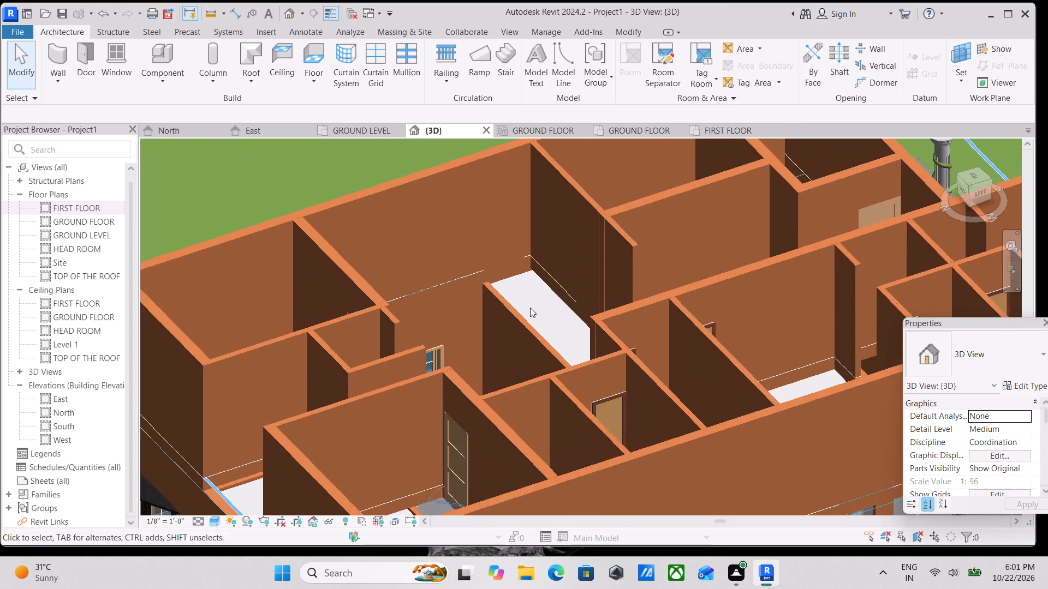
scroll(530, 308, "up", 1)
scroll(451, 276, "up", 3)
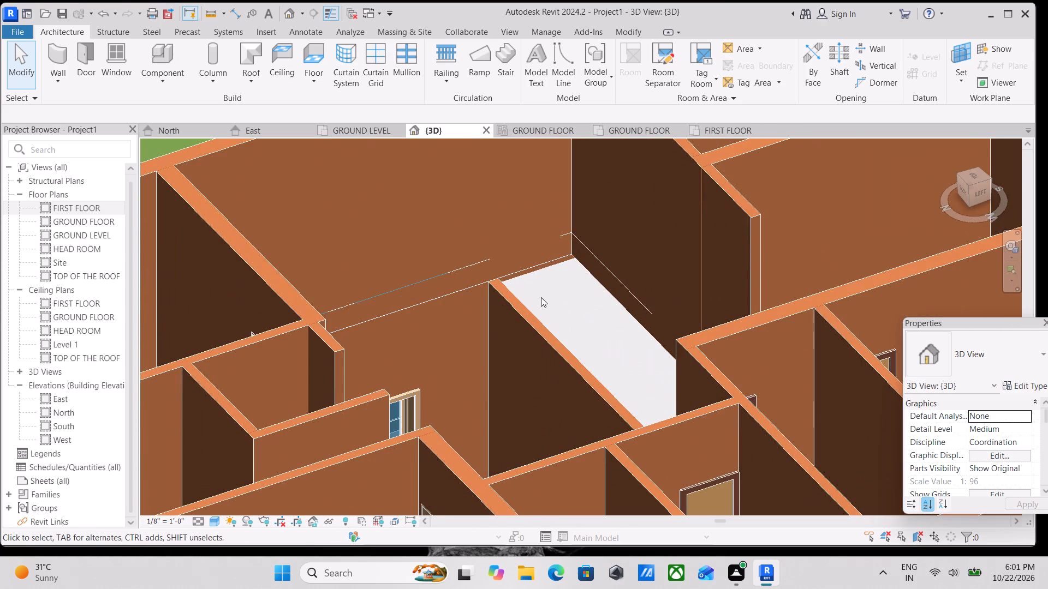
scroll(511, 314, "down", 3)
middle_click_drag(511, 314, 511, 308)
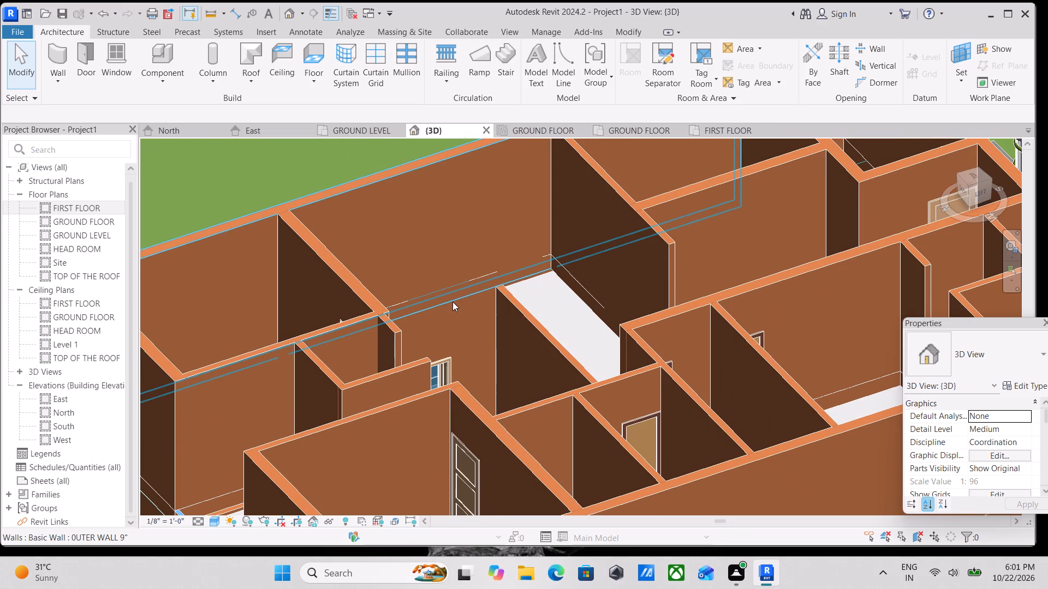
Examine the ground-floor OUTER WALL 9" with its windows and the first-floor walls above it in 3D.
left_click(452, 302)
scroll(452, 302, "down", 8)
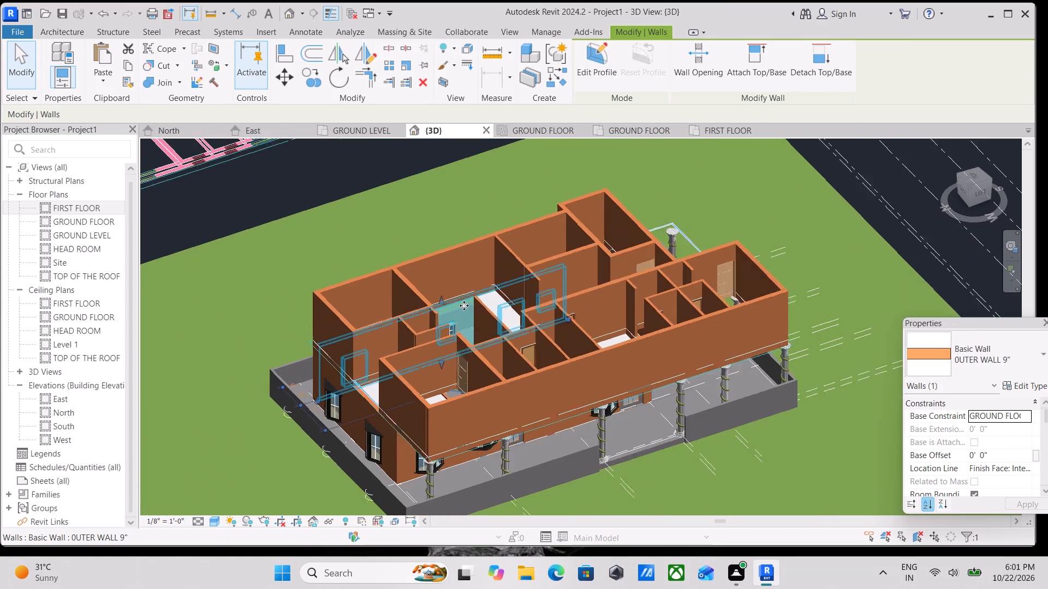
middle_click_drag(440, 360, 668, 356, "shift")
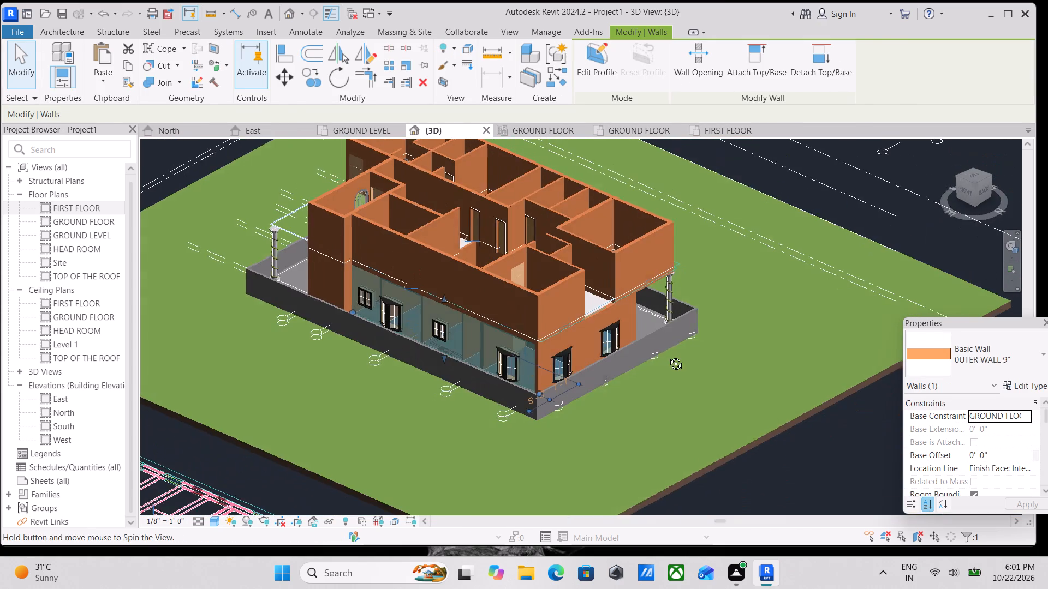
middle_click_drag(668, 356, 667, 364, "shift")
scroll(531, 232, "up", 3)
key("Escape")
scroll(457, 255, "down", 2)
middle_click_drag(430, 309, 425, 320)
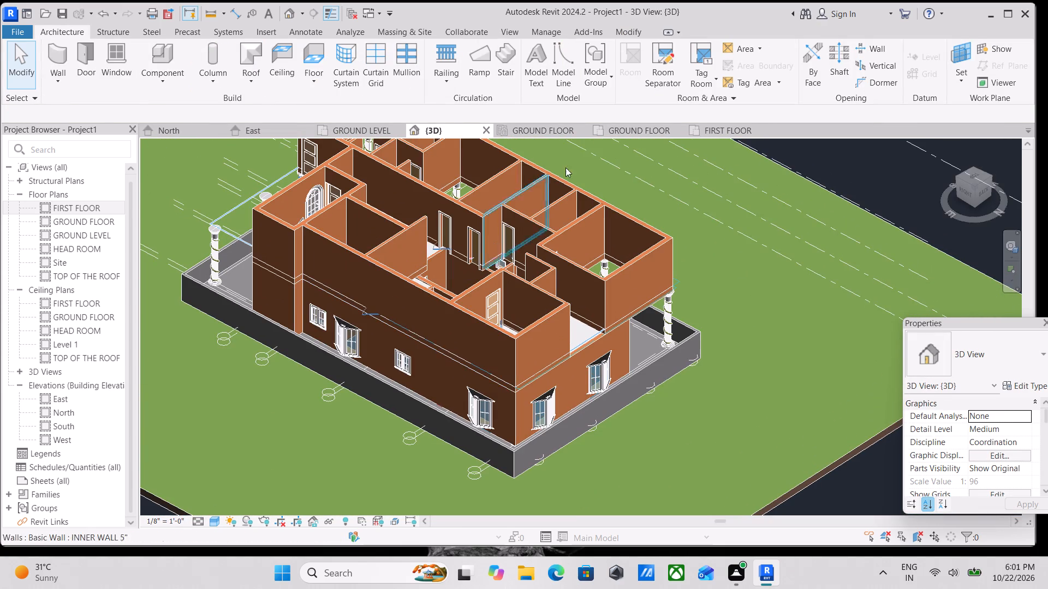
Review the FIRST FLOOR plan's doors from the balcony and staircase up to the toilets and large drawing room.
left_click(711, 127)
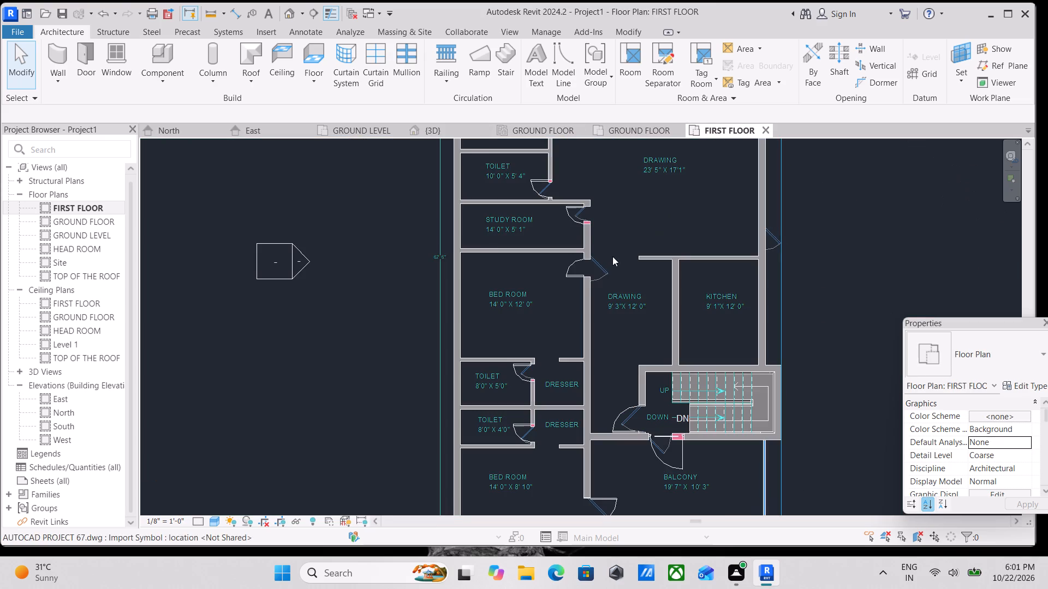
scroll(610, 259, "down", 2)
middle_click_drag(610, 259, 610, 249)
scroll(610, 244, "down", 2)
scroll(633, 381, "up", 4)
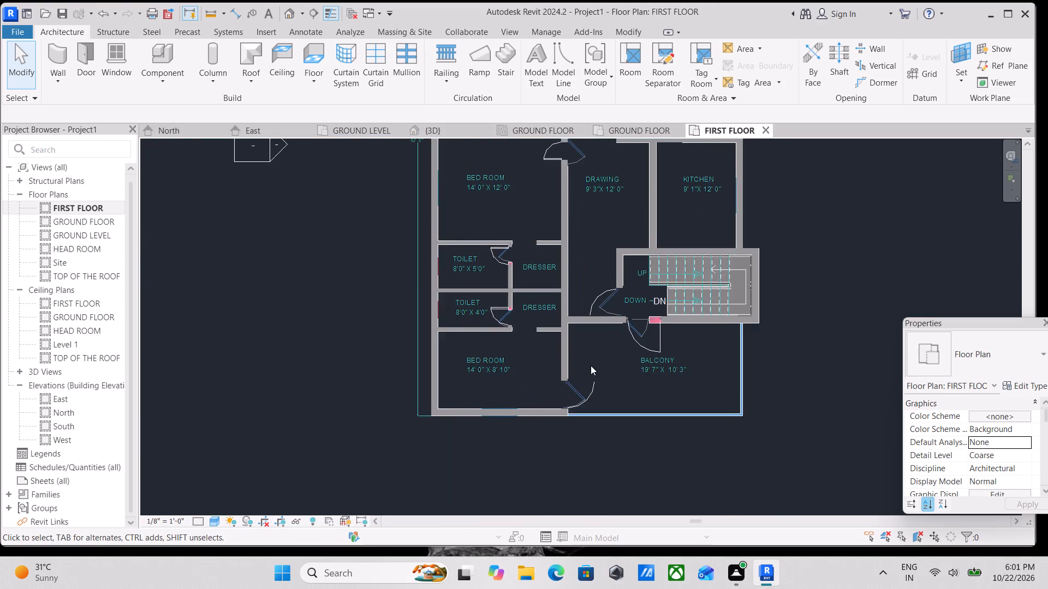
scroll(585, 357, "up", 1)
middle_click_drag(541, 272, 478, 364)
scroll(598, 273, "down", 1)
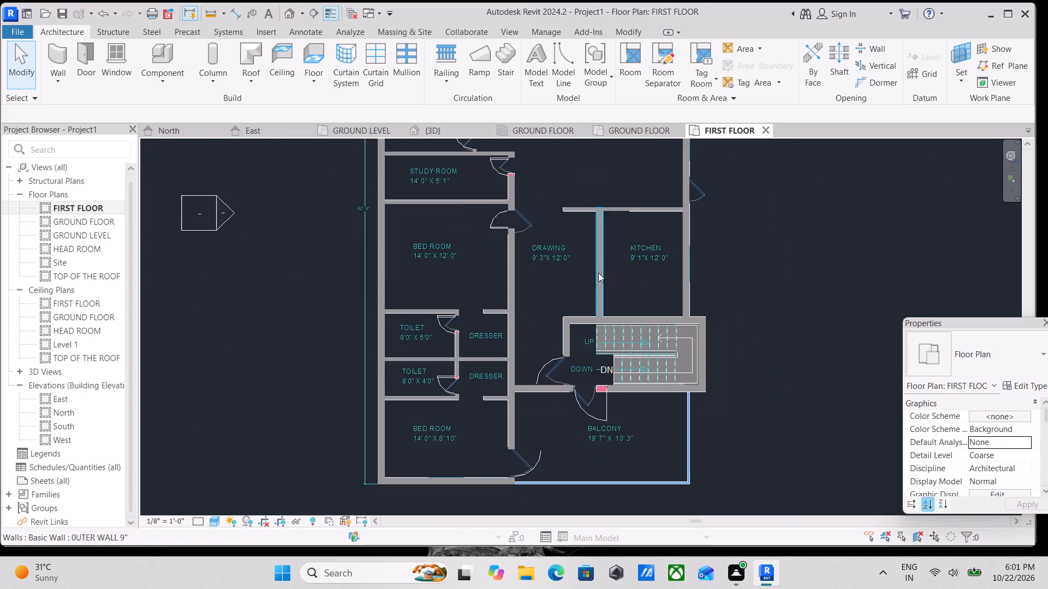
middle_click_drag(598, 273, 562, 360)
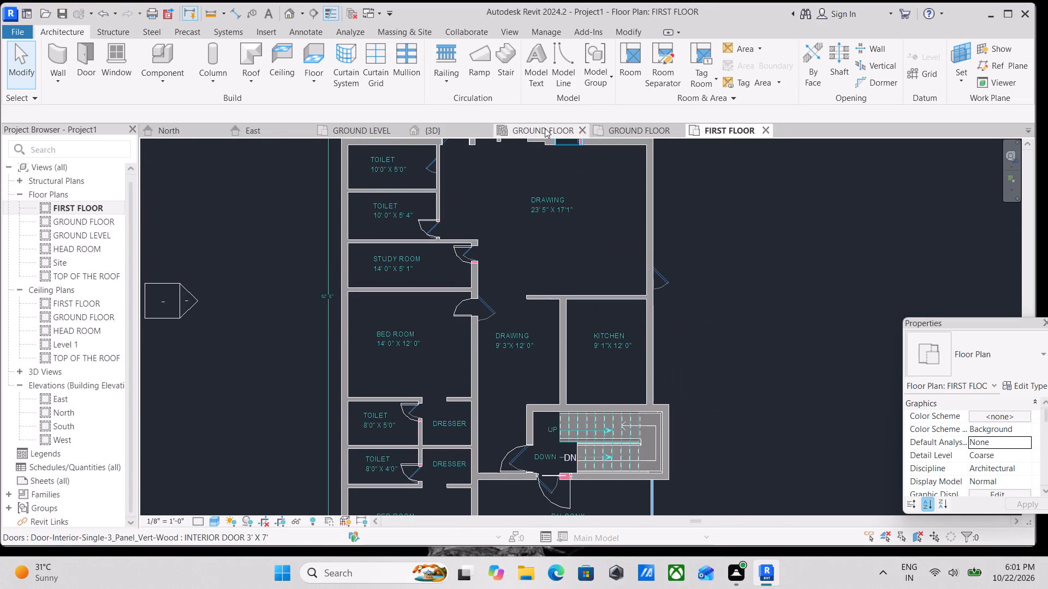
Check the building's right side in 3D, focusing on the balcony door against the FIRST FLOOR level.
left_click(427, 128)
scroll(501, 259, "down", 1)
scroll(356, 212, "up", 2)
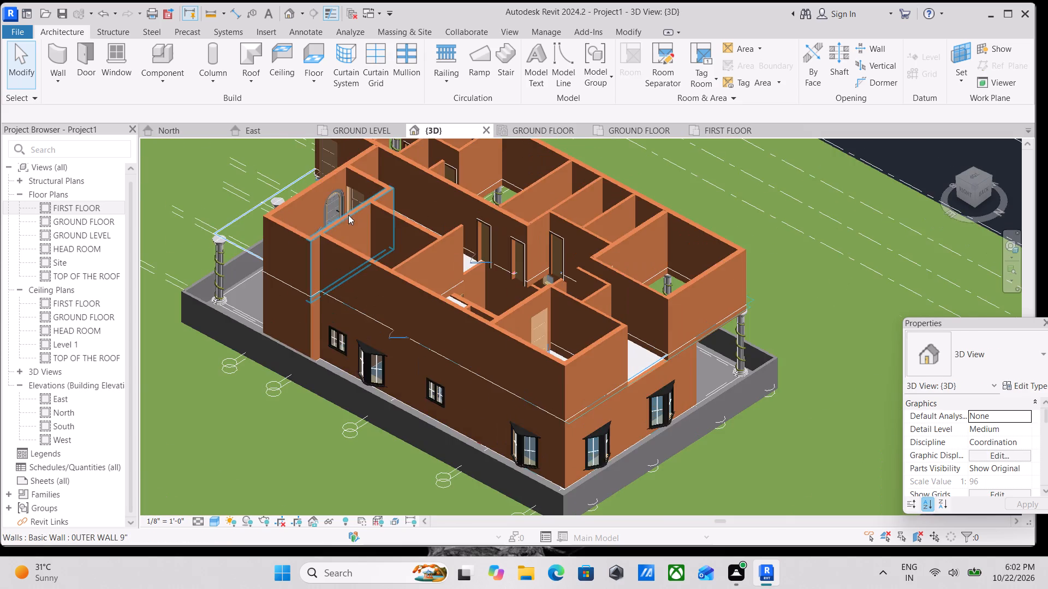
scroll(362, 216, "down", 4)
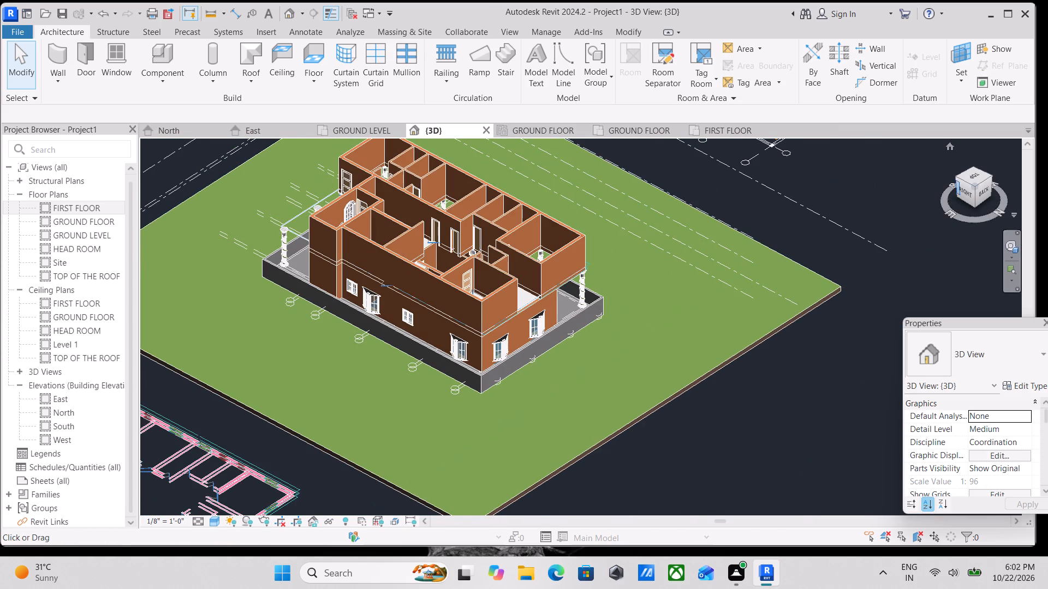
left_click(970, 188)
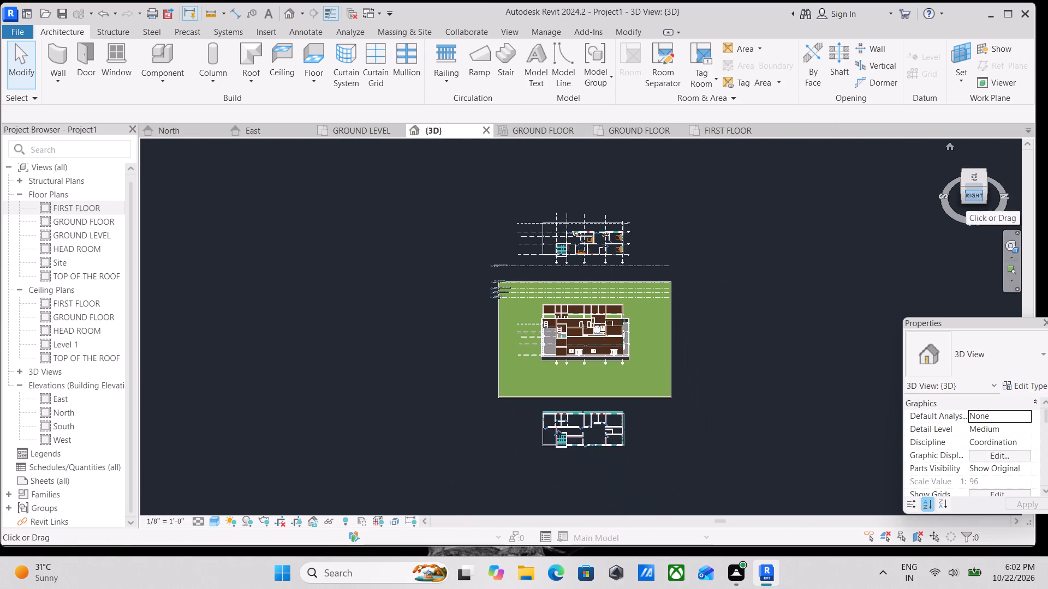
left_click(972, 193)
scroll(573, 332, "up", 5)
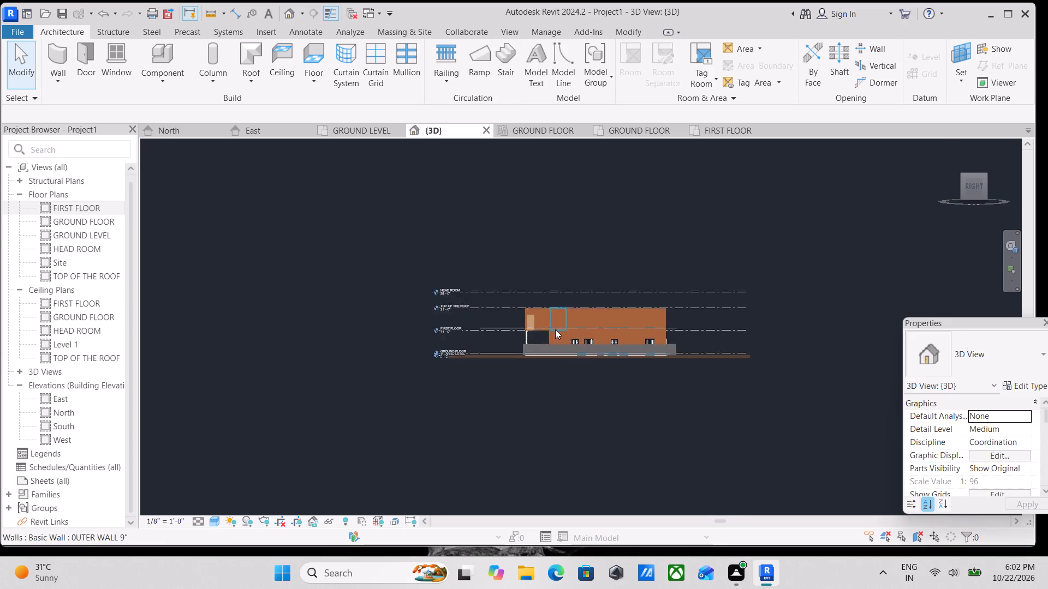
scroll(555, 329, "up", 5)
scroll(468, 307, "up", 4)
scroll(530, 342, "up", 3)
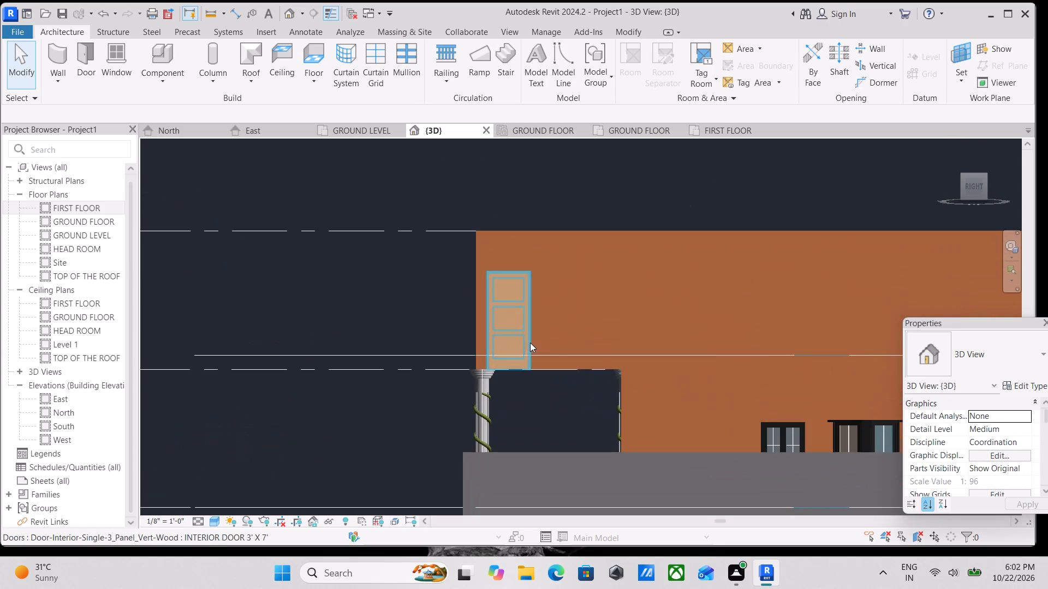
scroll(530, 342, "down", 7)
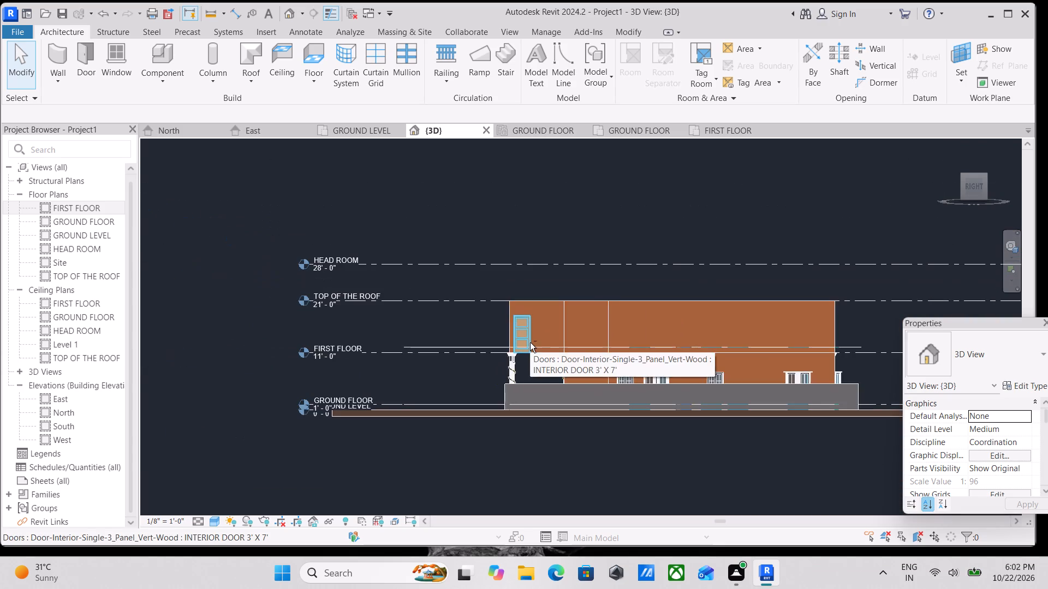
Inspect the first-floor rooms, staircase area, inner partitions and doors from above in 3D, orbiting around the building.
middle_click_drag(530, 342, 592, 451, "shift")
scroll(615, 310, "up", 2)
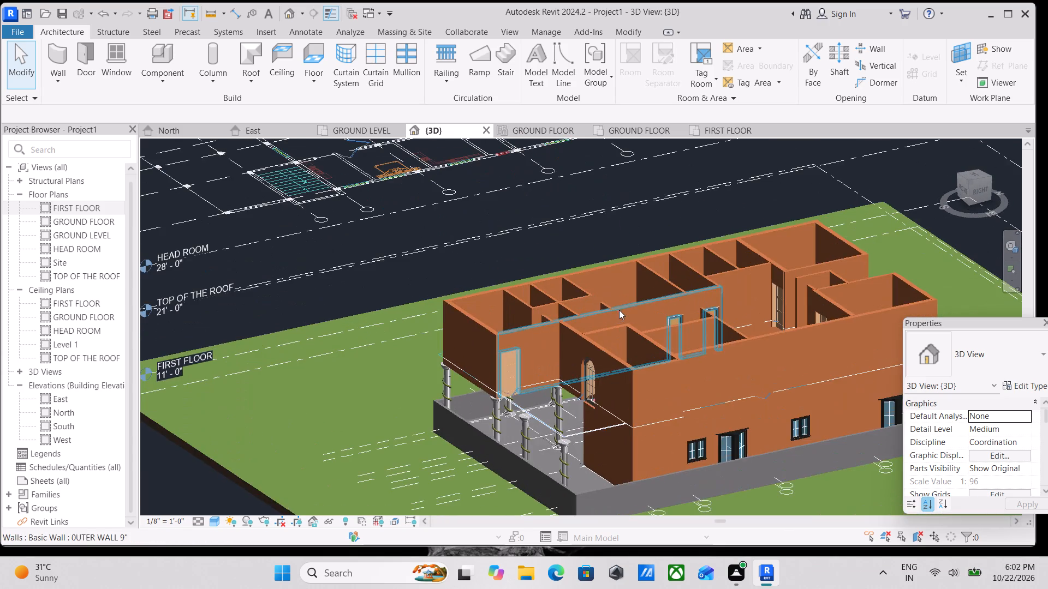
middle_click_drag(659, 314, 622, 424)
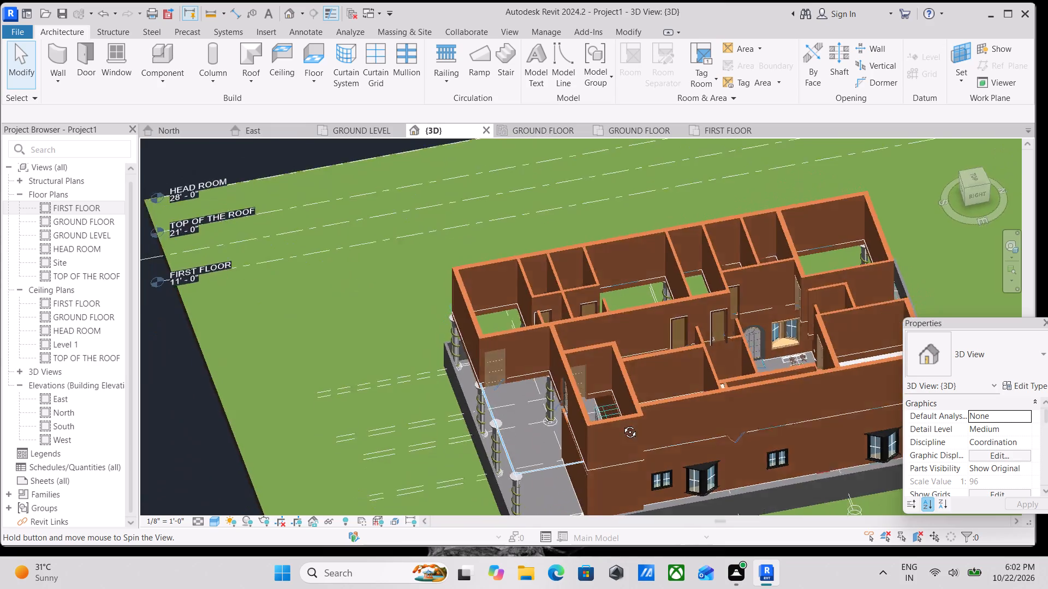
middle_click_drag(622, 424, 614, 501)
middle_click_drag(762, 398, 930, 378, "shift")
scroll(930, 378, "up", 1, "shift")
middle_click_drag(730, 381, 885, 387, "shift")
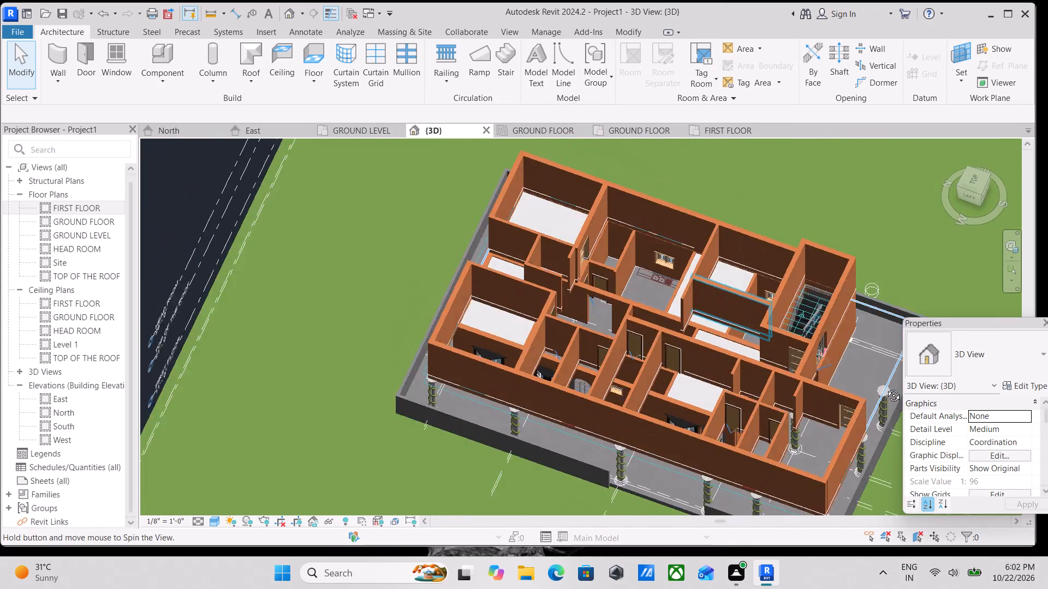
middle_click_drag(885, 387, 897, 375, "shift")
scroll(603, 324, "up", 5)
scroll(558, 286, "up", 3)
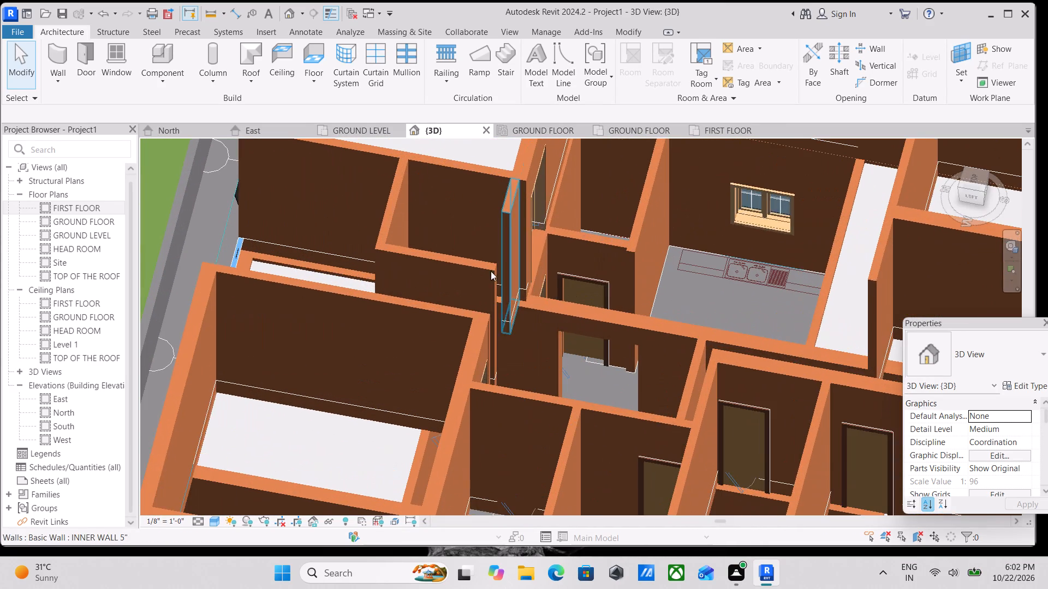
scroll(589, 272, "down", 5)
middle_click_drag(628, 271, 676, 327)
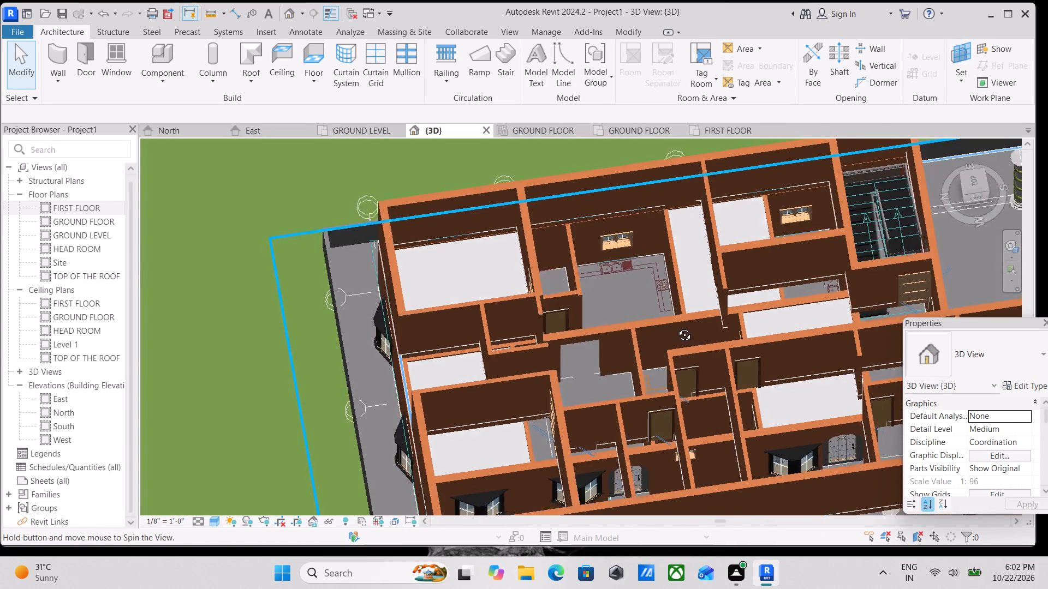
middle_click_drag(676, 327, 478, 316)
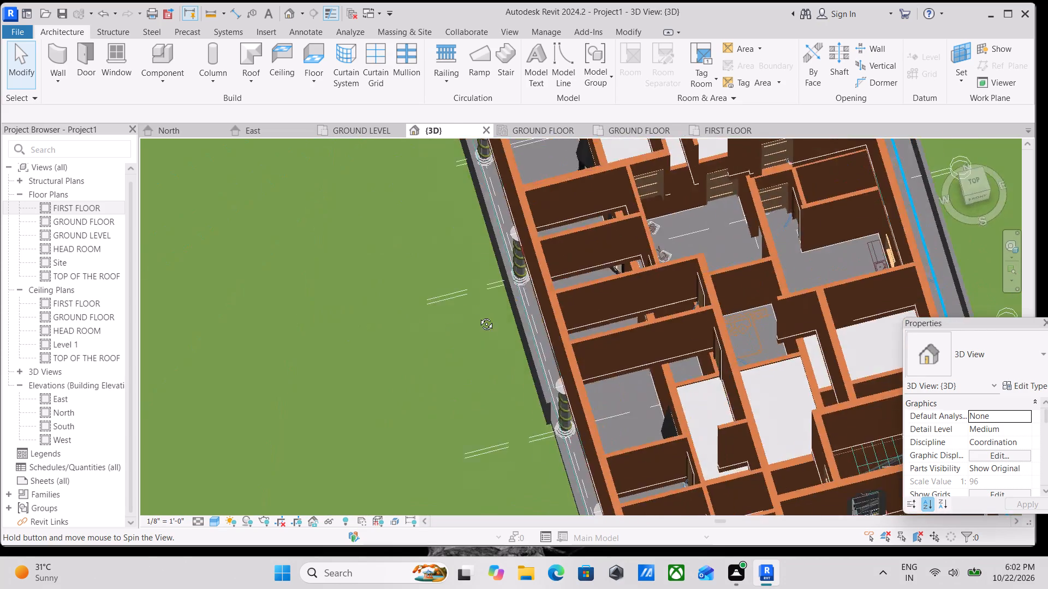
middle_click_drag(478, 316, 645, 244)
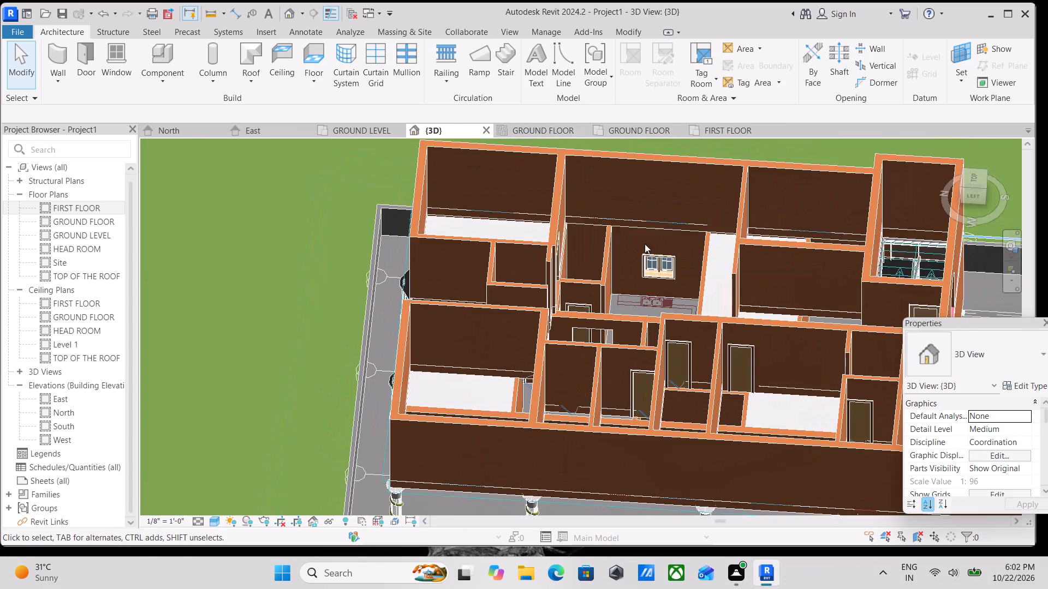
Examine the first-floor partitions and door openings in 3D from the building's left side and from the front.
scroll(626, 244, "up", 6)
scroll(588, 258, "down", 4)
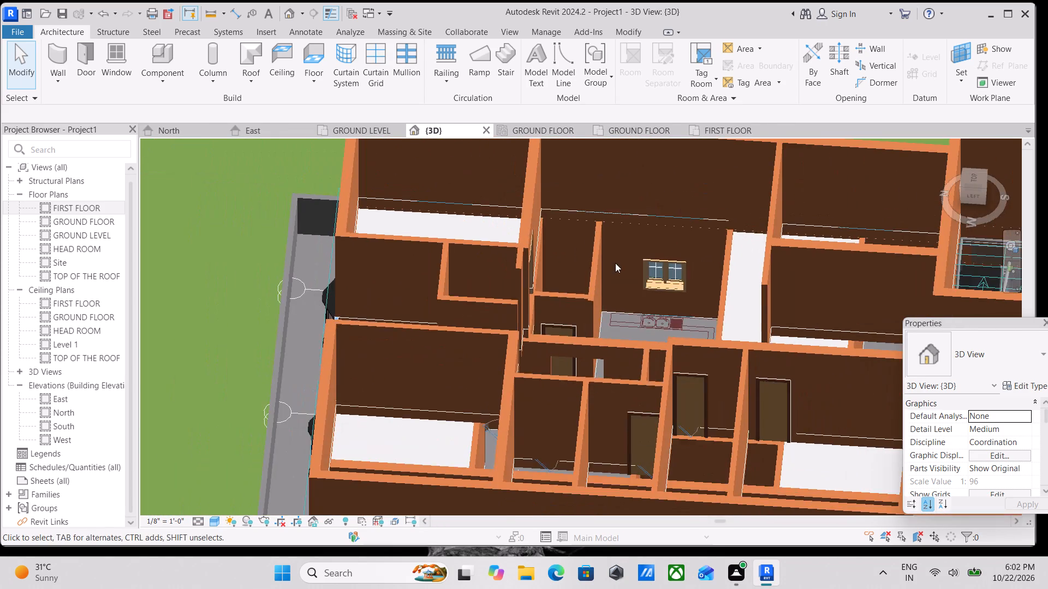
scroll(615, 263, "down", 2)
middle_click_drag(615, 263, 645, 257, "shift")
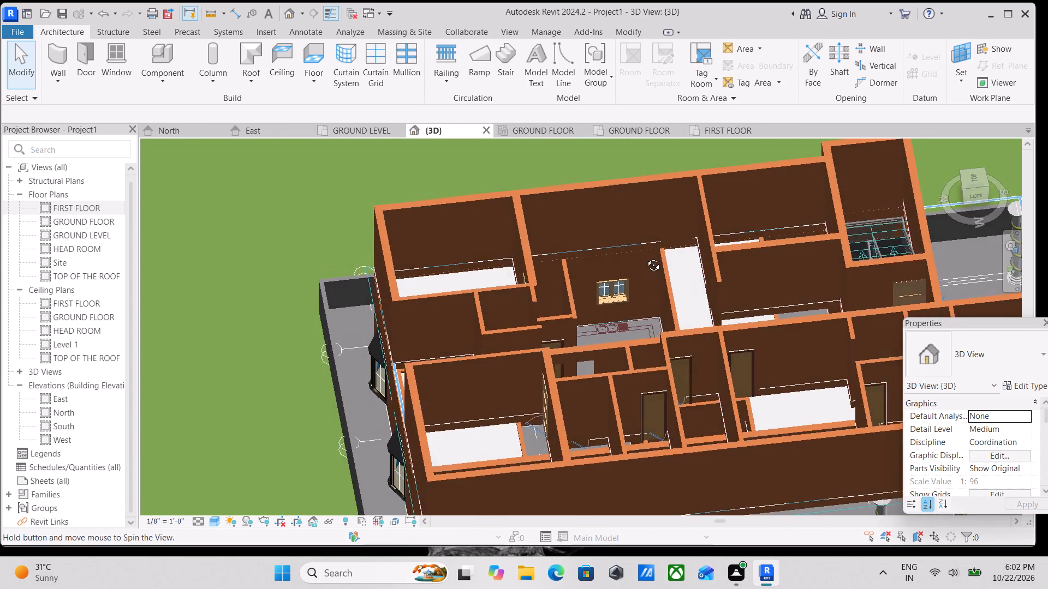
middle_click_drag(645, 257, 662, 299, "shift")
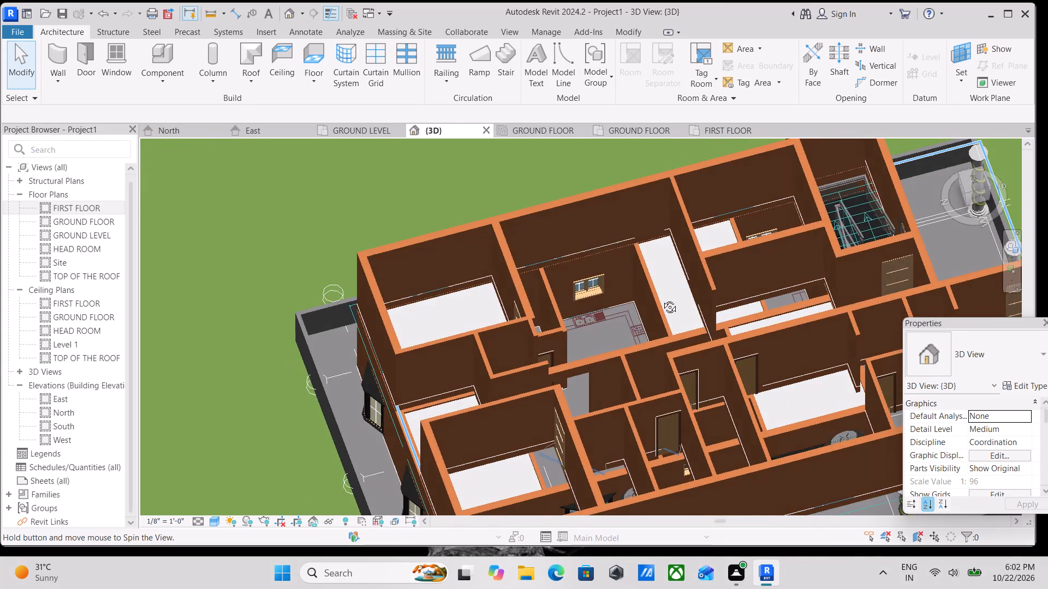
middle_click_drag(662, 299, 419, 216, "shift")
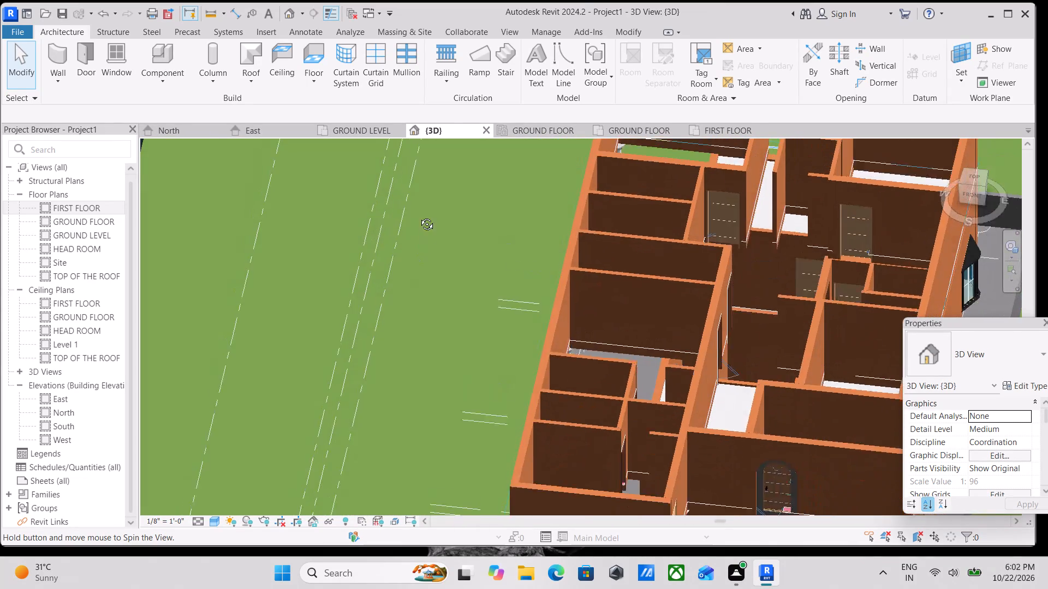
middle_click_drag(419, 216, 421, 195, "shift")
middle_click_drag(739, 355, 666, 334, "shift")
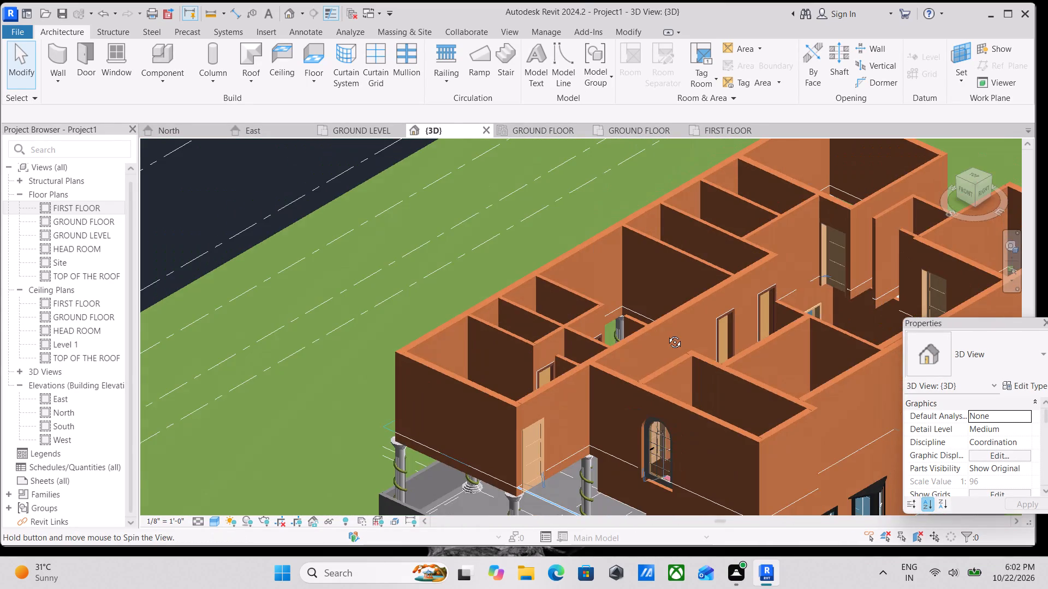
middle_click_drag(666, 334, 699, 324, "shift")
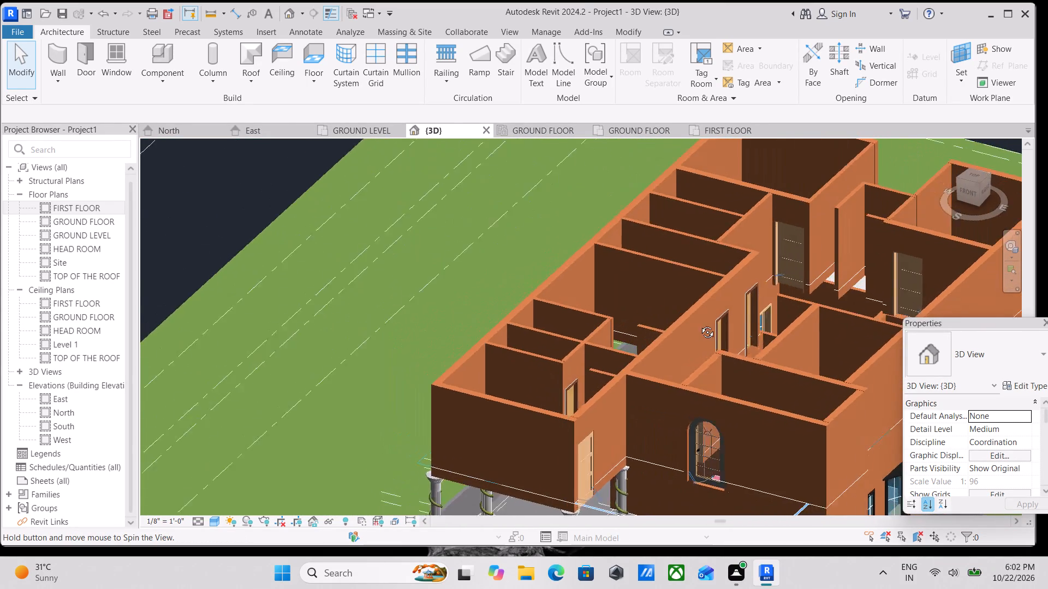
middle_click_drag(699, 324, 737, 361, "shift")
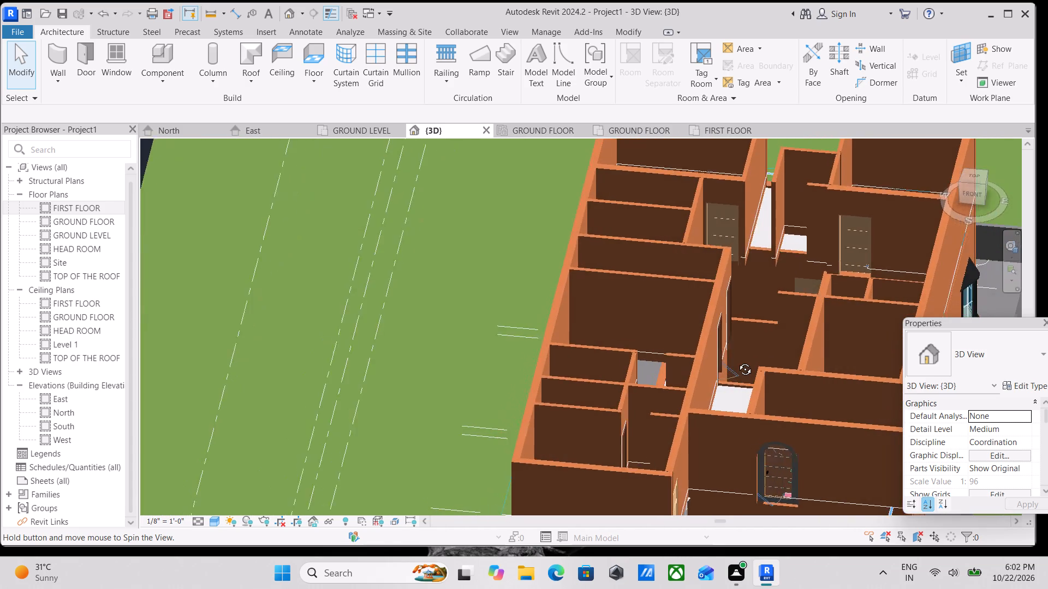
middle_click_drag(737, 361, 736, 371, "shift")
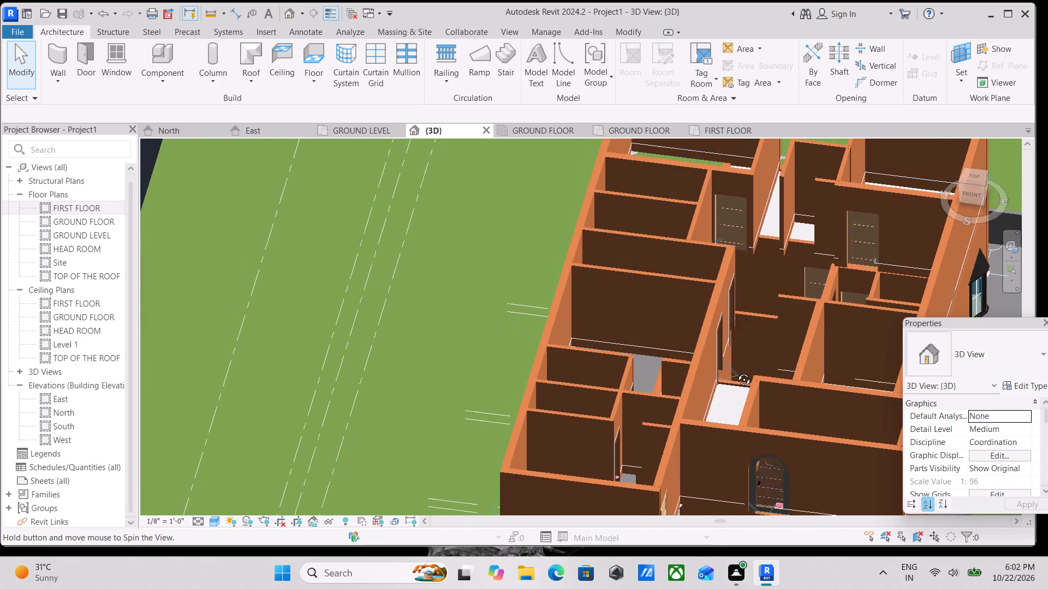
middle_click_drag(736, 371, 719, 444, "shift")
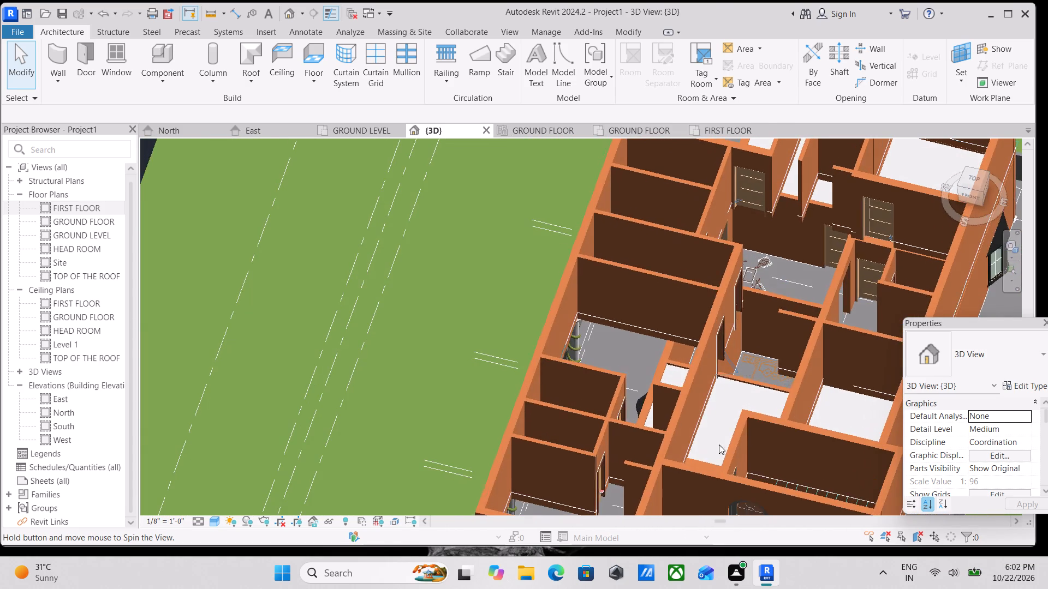
middle_click_drag(794, 362, 960, 264, "shift")
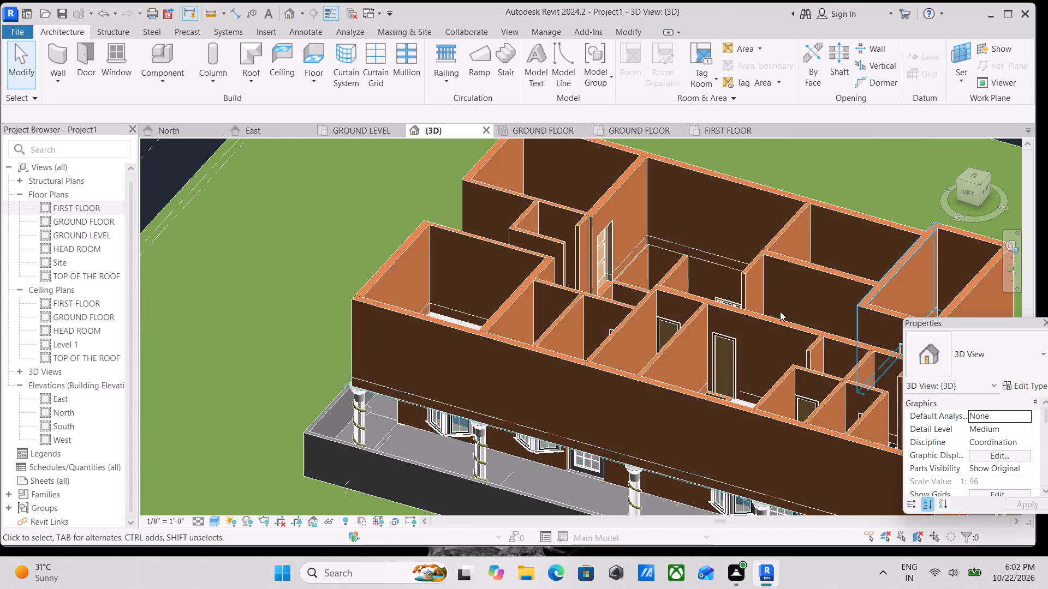
Examine the first-floor INNER WALL 5" and OUTER WALL 9" partitions near the arched window in 3D from the back.
middle_click_drag(780, 311, 1026, 331, "shift")
scroll(680, 428, "up", 1)
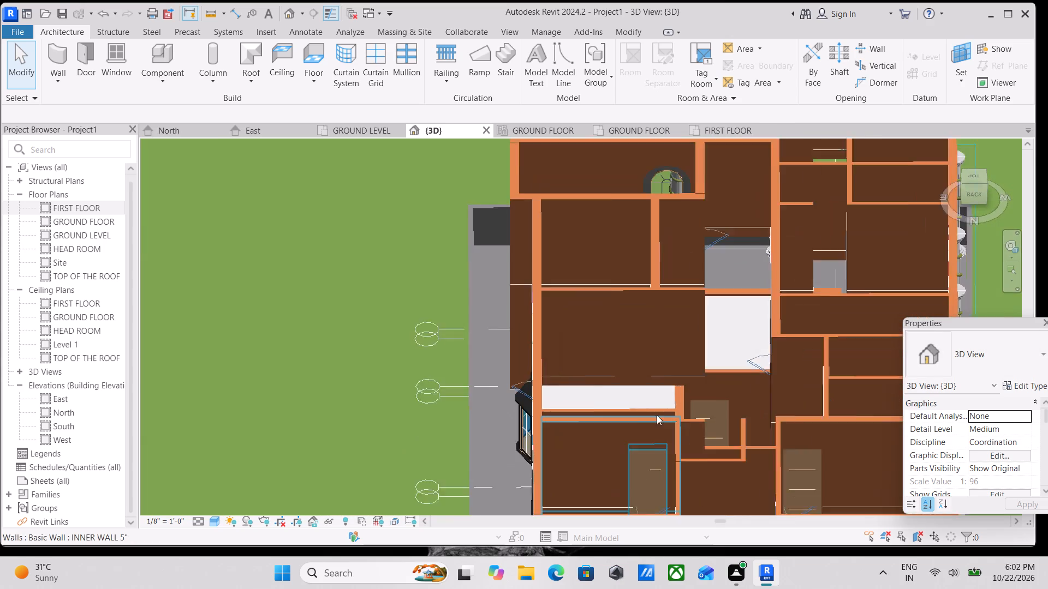
scroll(657, 415, "up", 1)
scroll(621, 378, "up", 2)
middle_click_drag(622, 366, 622, 412)
scroll(637, 384, "down", 2)
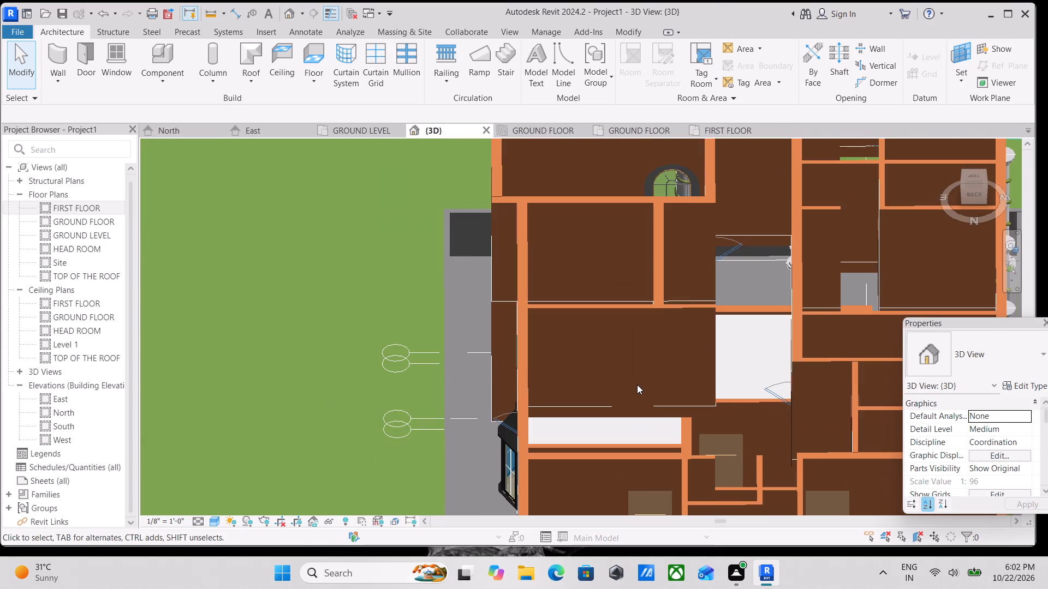
scroll(669, 447, "down", 2)
middle_click_drag(669, 450, 683, 428)
scroll(676, 363, "up", 3)
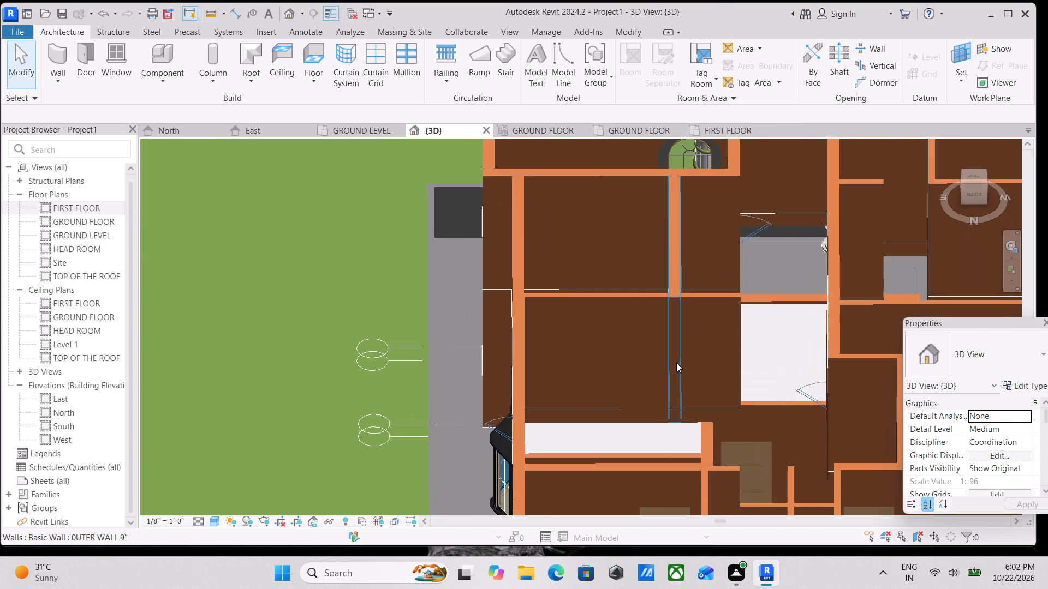
scroll(716, 294, "down", 2)
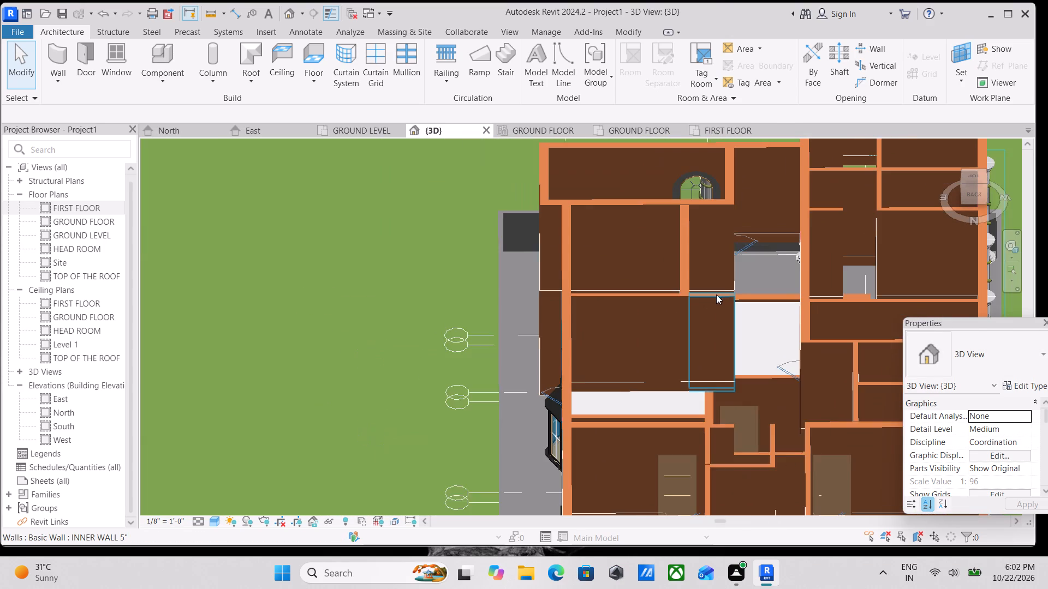
middle_click_drag(716, 294, 720, 316)
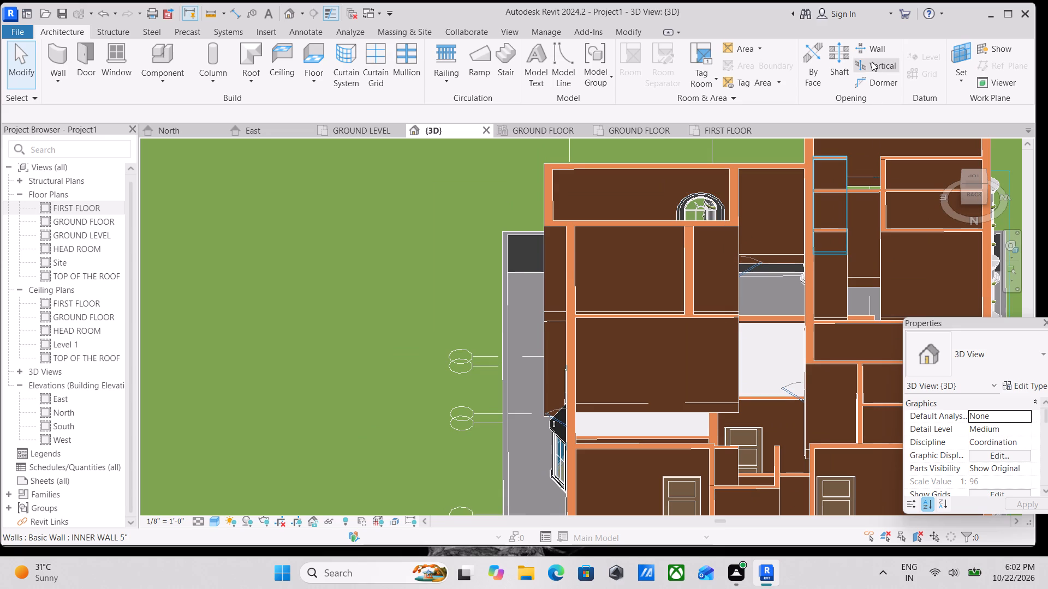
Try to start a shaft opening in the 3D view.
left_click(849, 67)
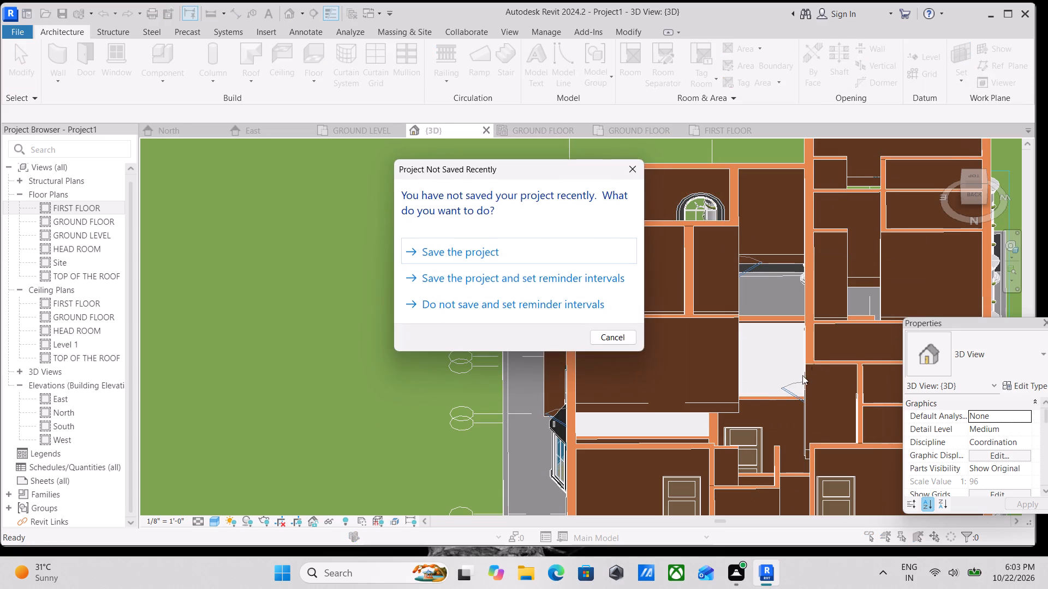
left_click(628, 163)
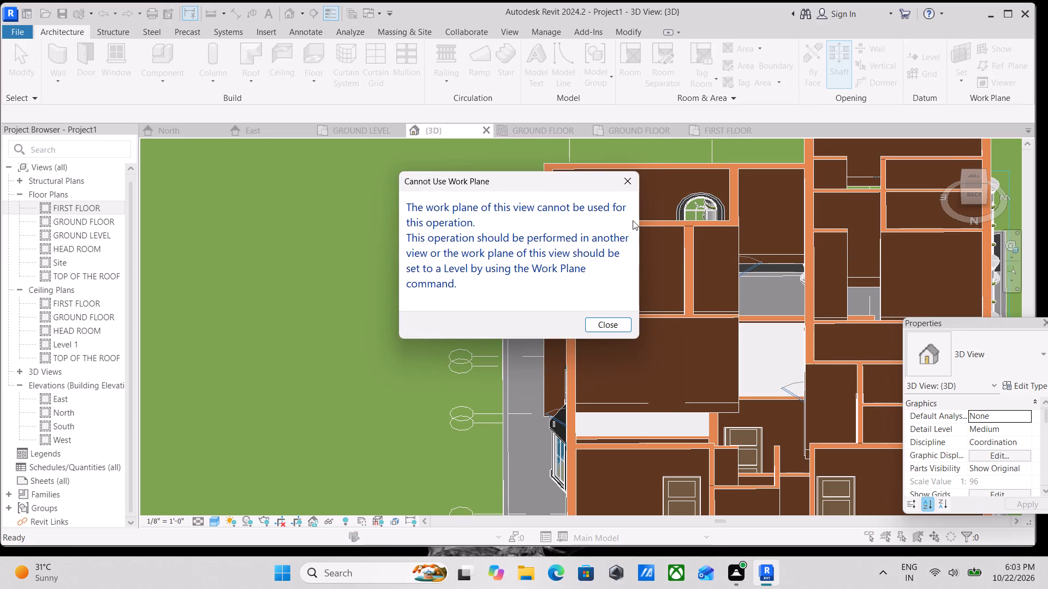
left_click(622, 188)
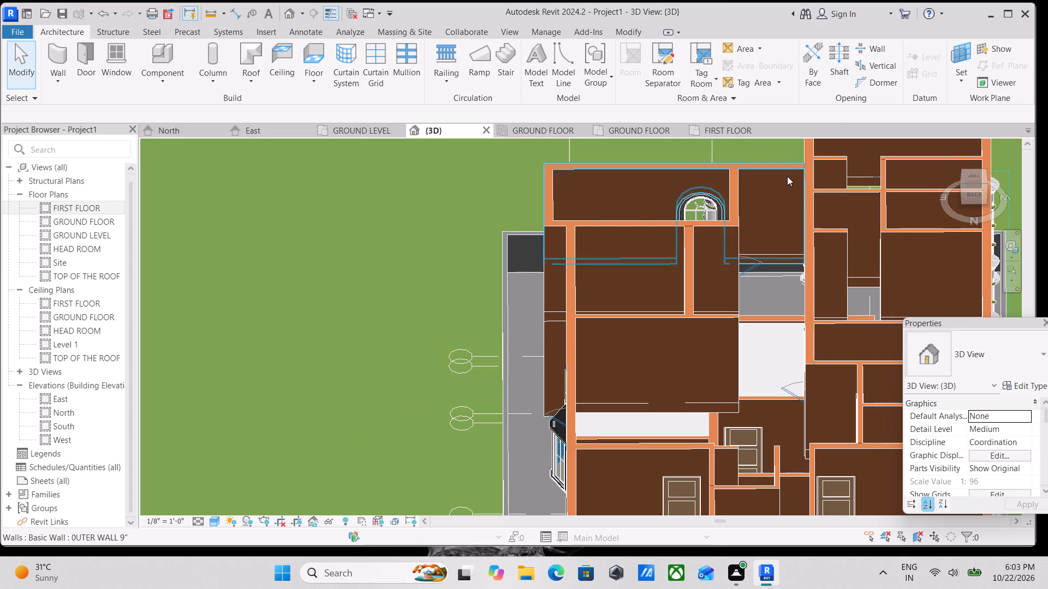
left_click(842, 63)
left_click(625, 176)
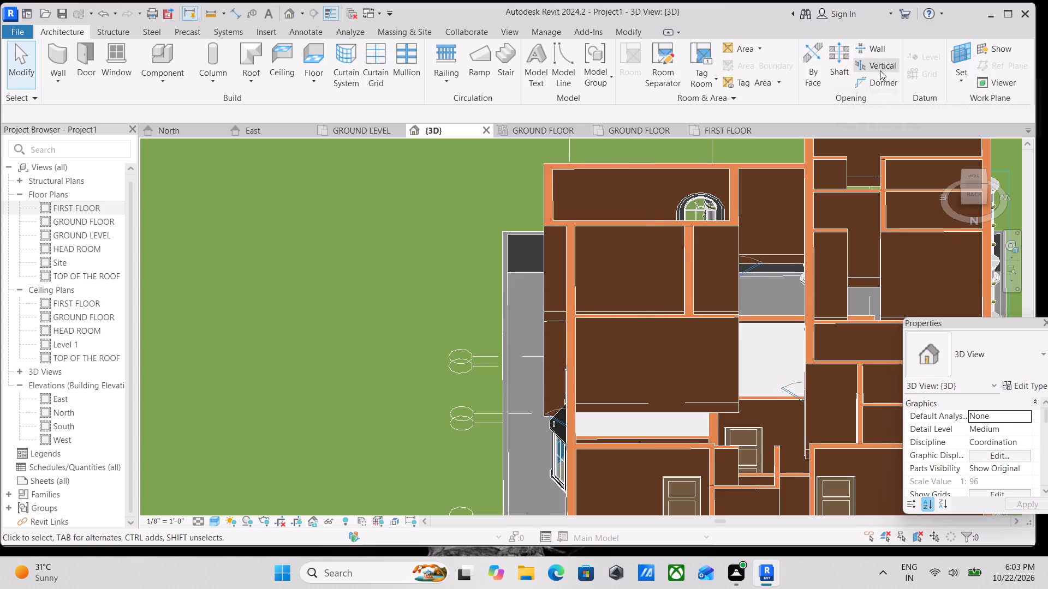
Cut a rectangular wall opening about 3'-1" wide in the first-floor INNER WALL 5" between the outer side wall and the OUTER WALL 9" partition.
left_click(881, 49)
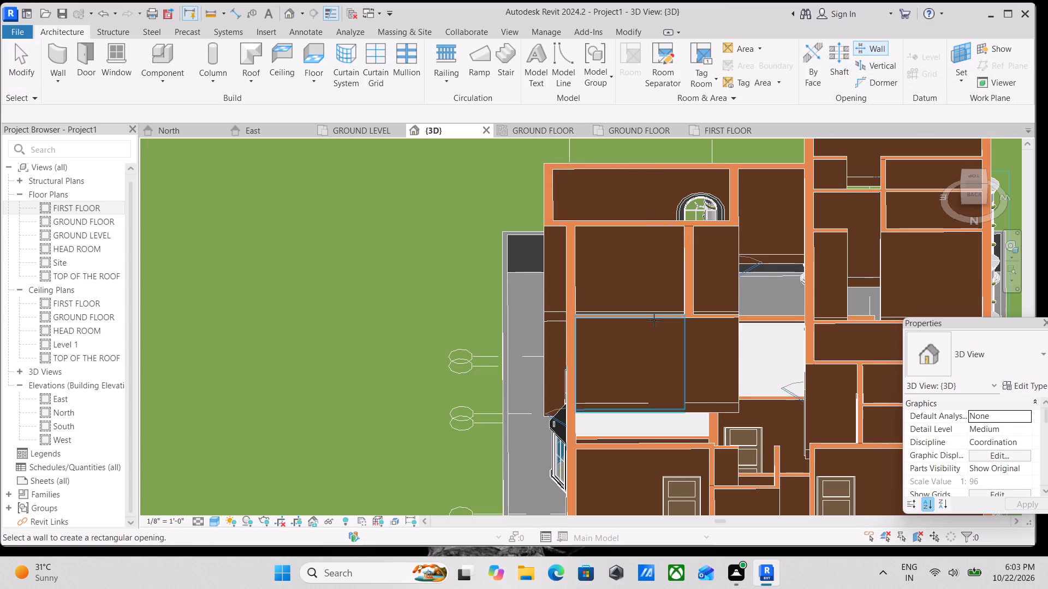
scroll(667, 333, "up", 6)
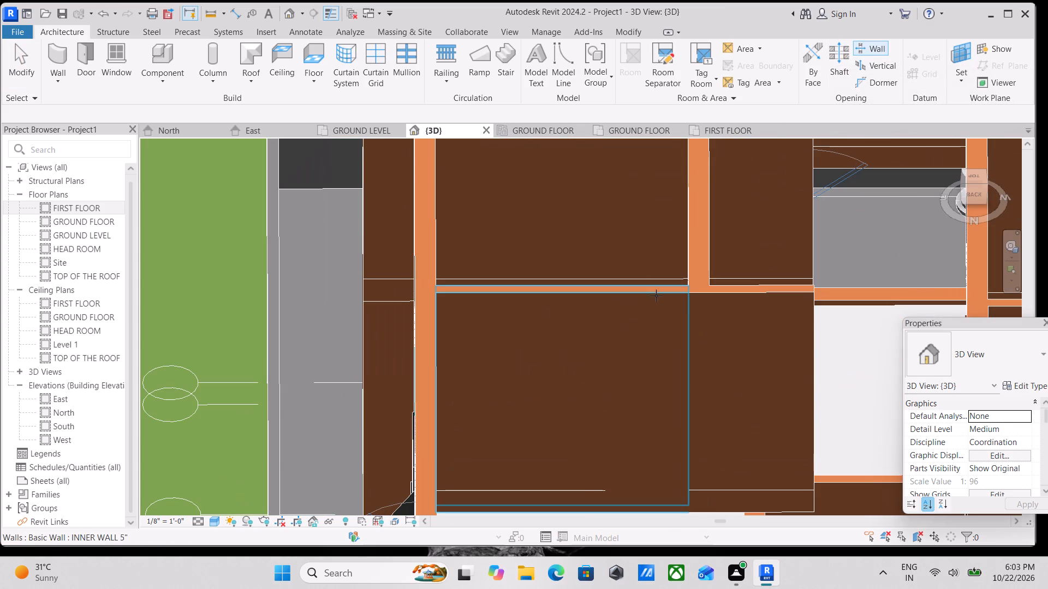
scroll(666, 293, "up", 6)
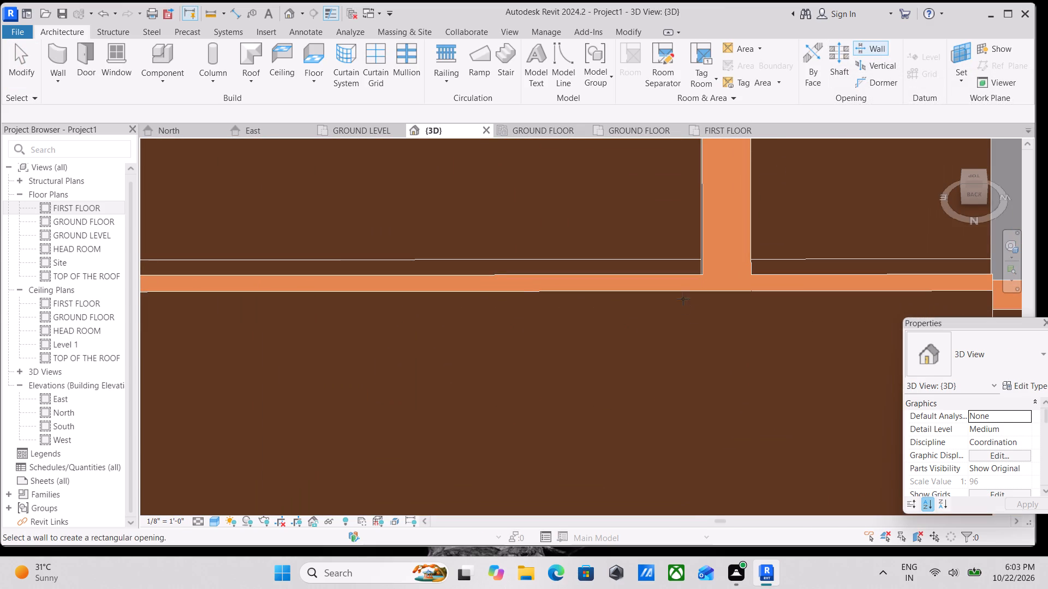
left_click(684, 293)
scroll(661, 353, "down", 2)
middle_click_drag(612, 392, 706, 252)
scroll(707, 253, "down", 4)
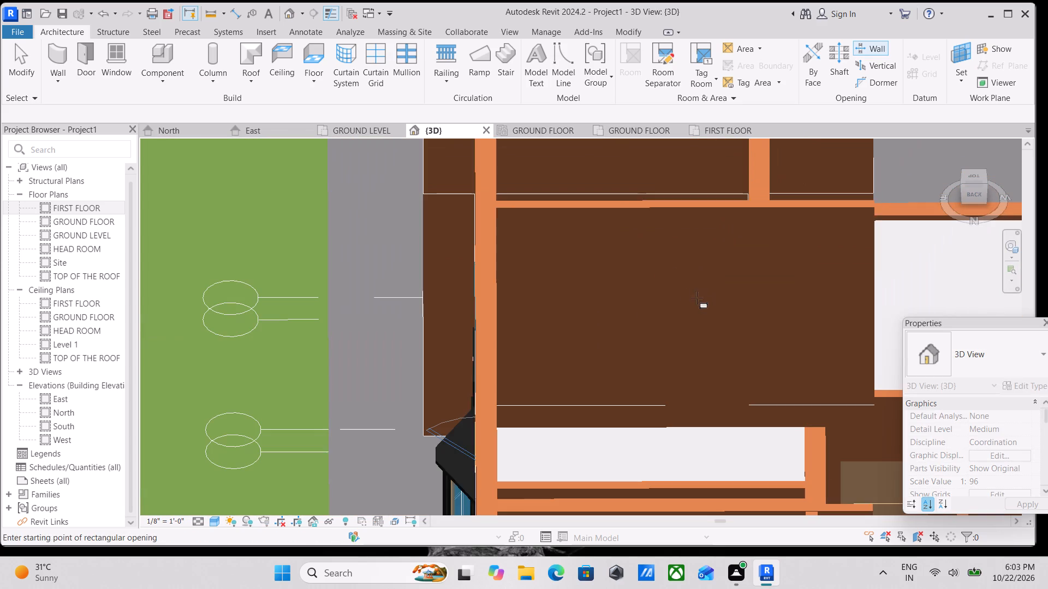
left_click(718, 387)
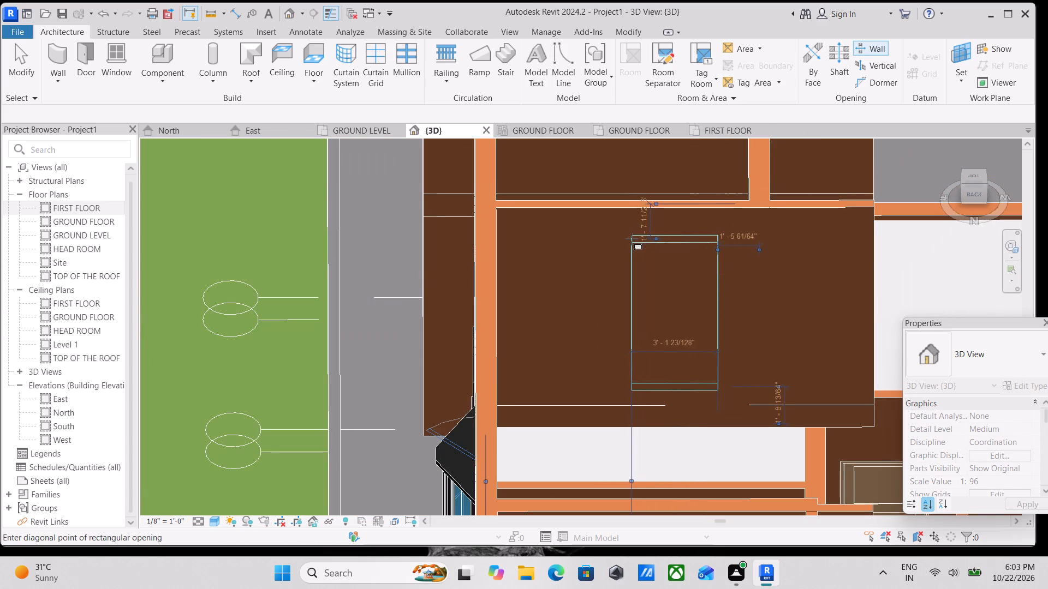
left_click(632, 239)
scroll(632, 239, "down", 4)
scroll(640, 318, "down", 3)
middle_click_drag(640, 318, 656, 289)
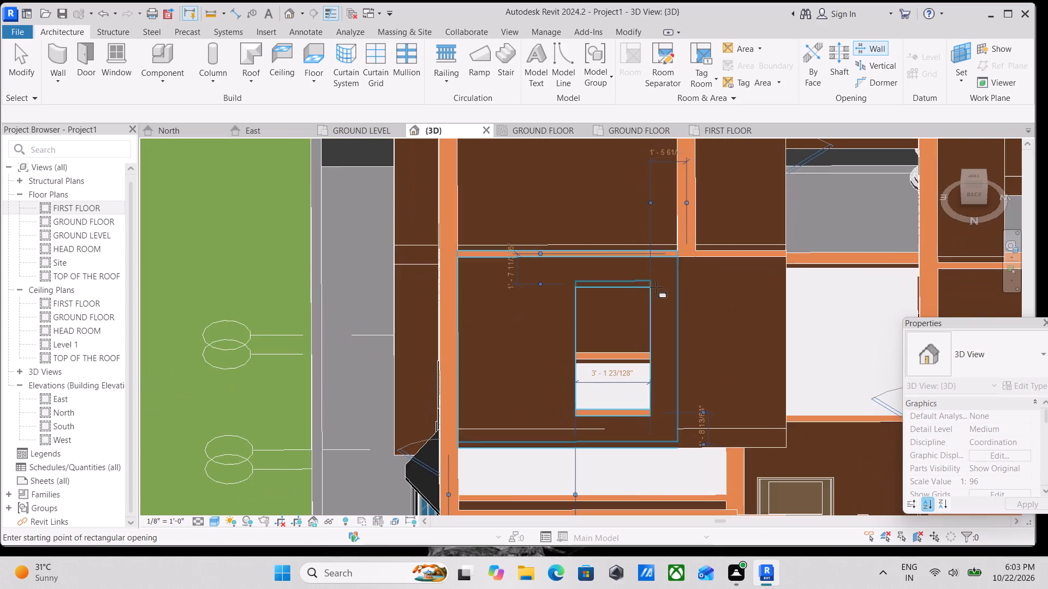
scroll(662, 329, "down", 6)
key("Escape")
scroll(662, 333, "down", 3)
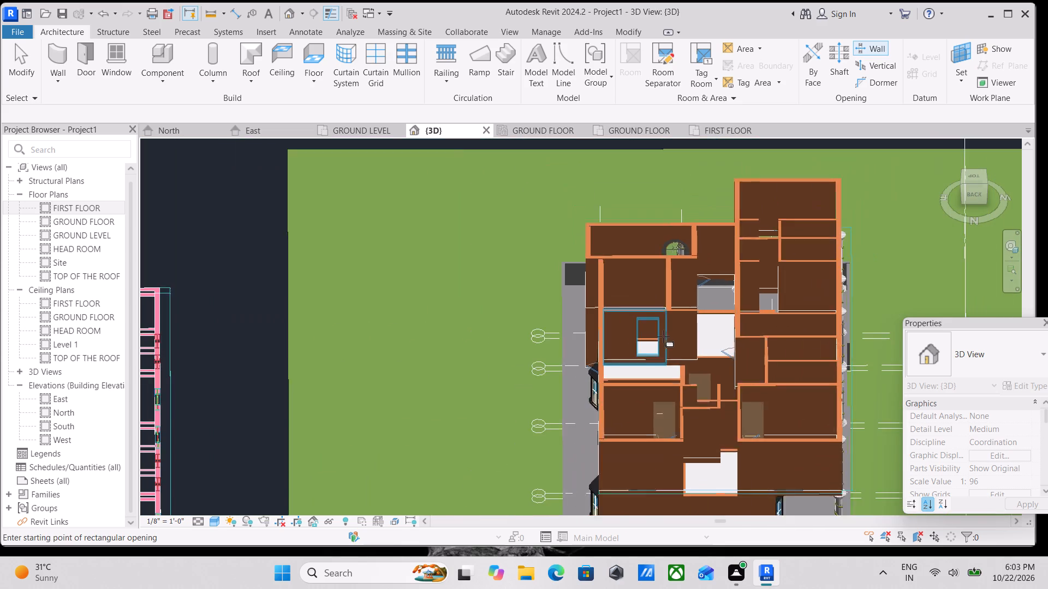
scroll(667, 348, "down", 1)
scroll(660, 364, "up", 14)
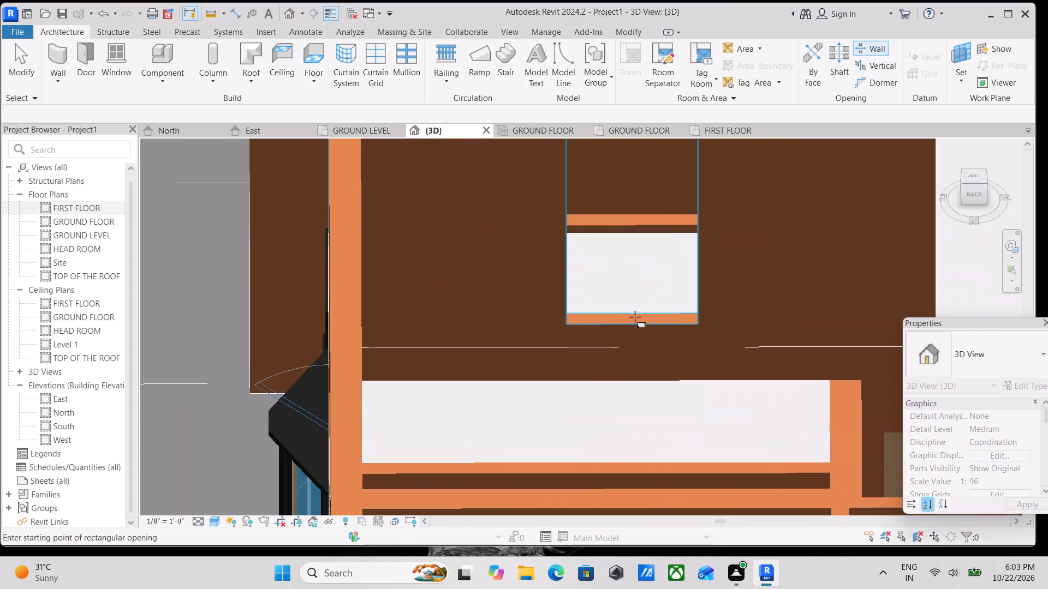
key("Escape")
key("Escape")
Stretch the new rectangular opening in the first-floor INNER WALL 5" to about 4'-3" wide and 7'-10" high.
left_click(642, 328)
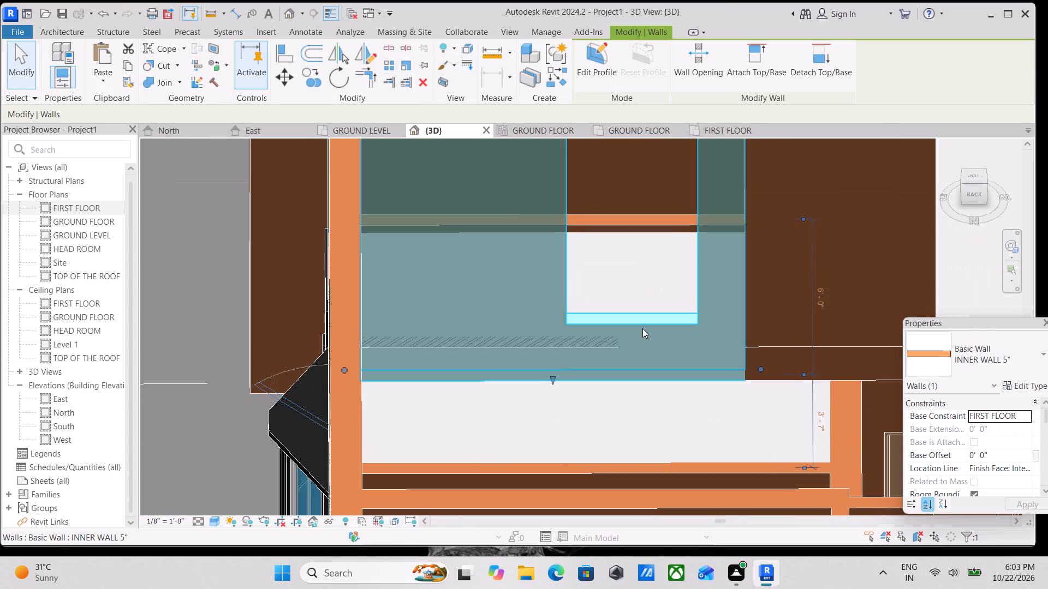
scroll(641, 328, "down", 5)
middle_click_drag(641, 328, 641, 344)
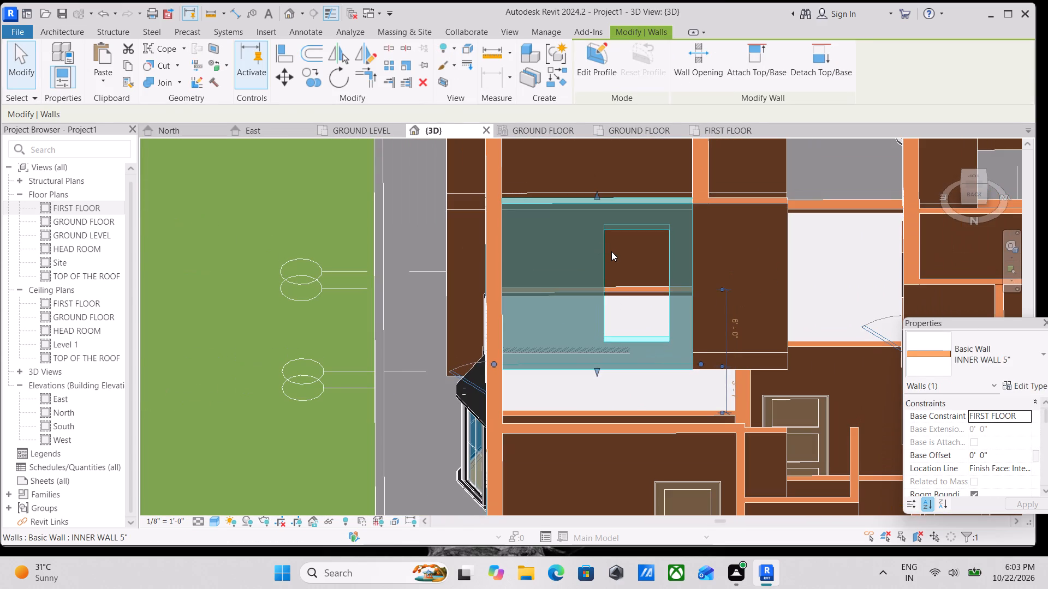
key("Escape")
scroll(642, 248, "up", 2)
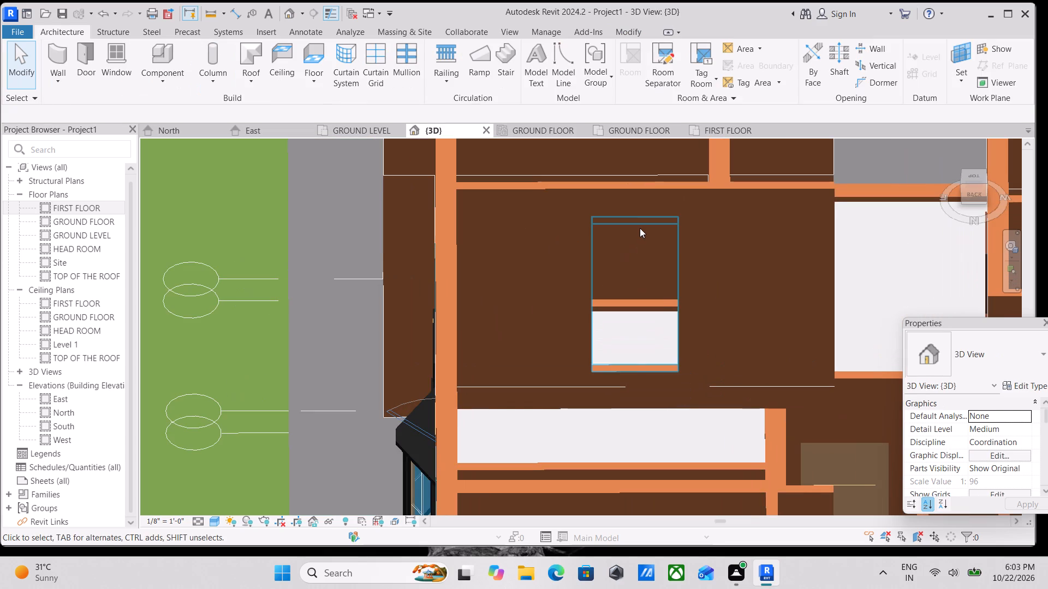
left_click(640, 228)
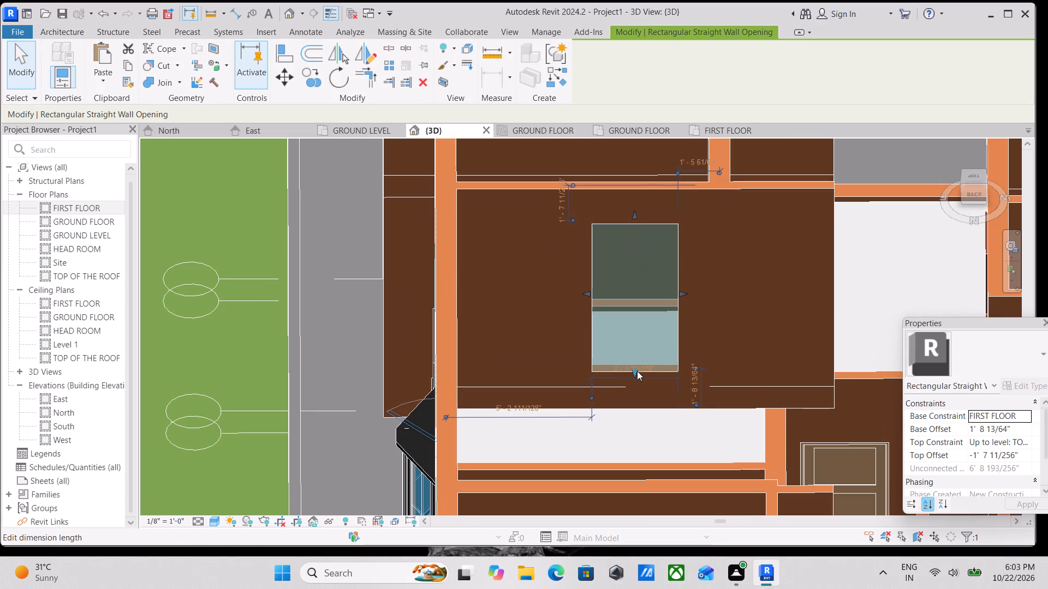
left_click_drag(636, 371, 635, 380)
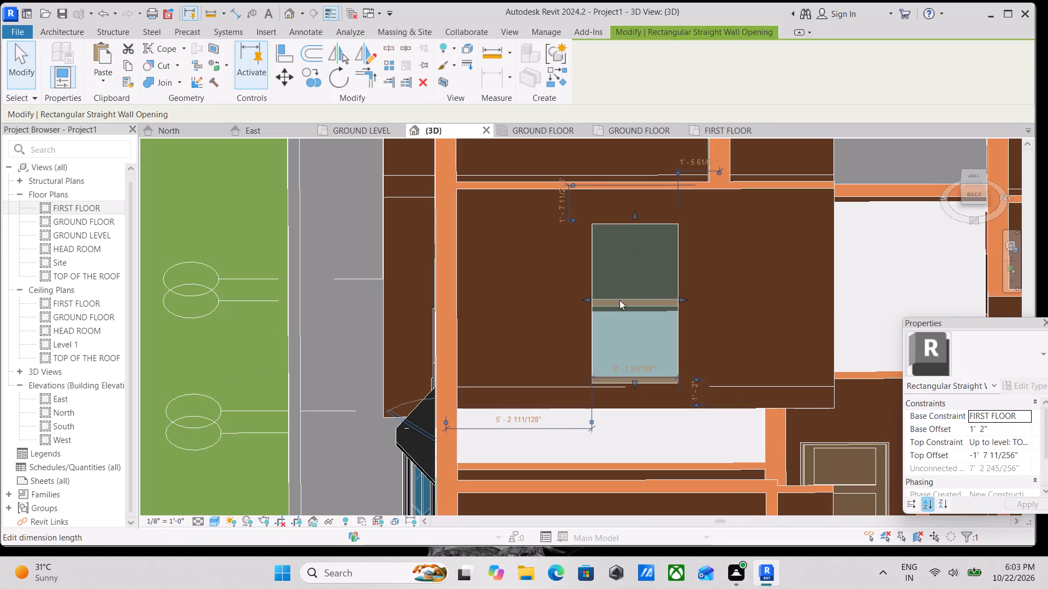
left_click_drag(587, 298, 573, 298)
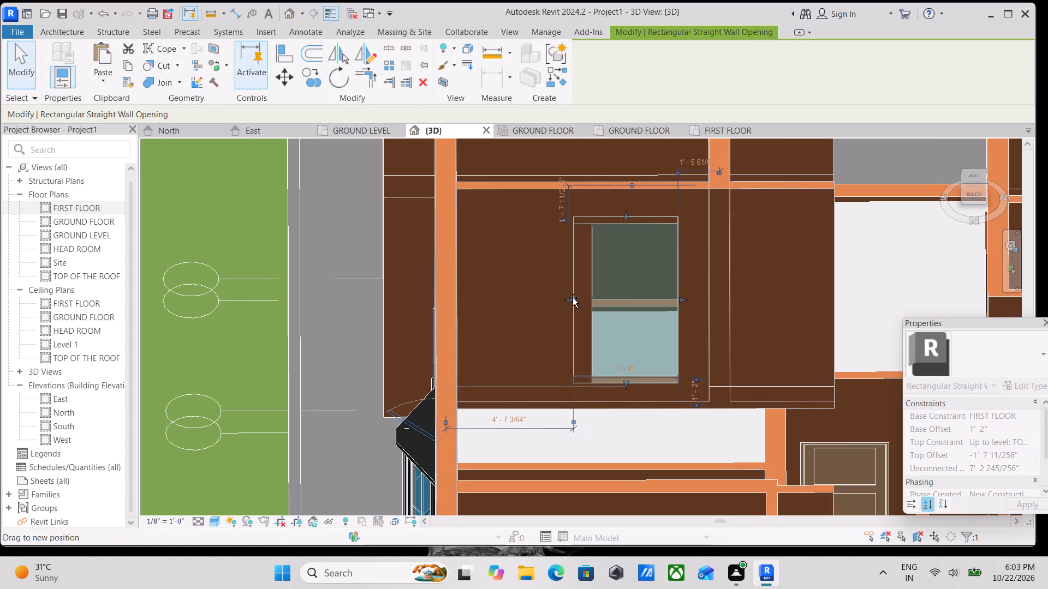
left_click_drag(573, 298, 576, 298)
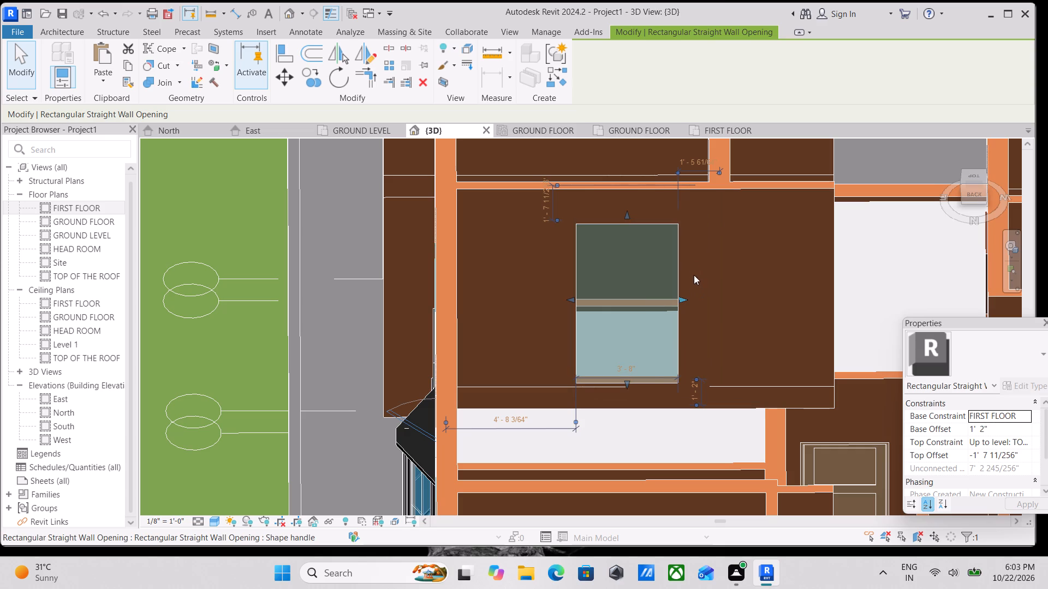
left_click_drag(684, 294, 693, 295)
scroll(693, 295, "down", 3)
left_click(654, 241)
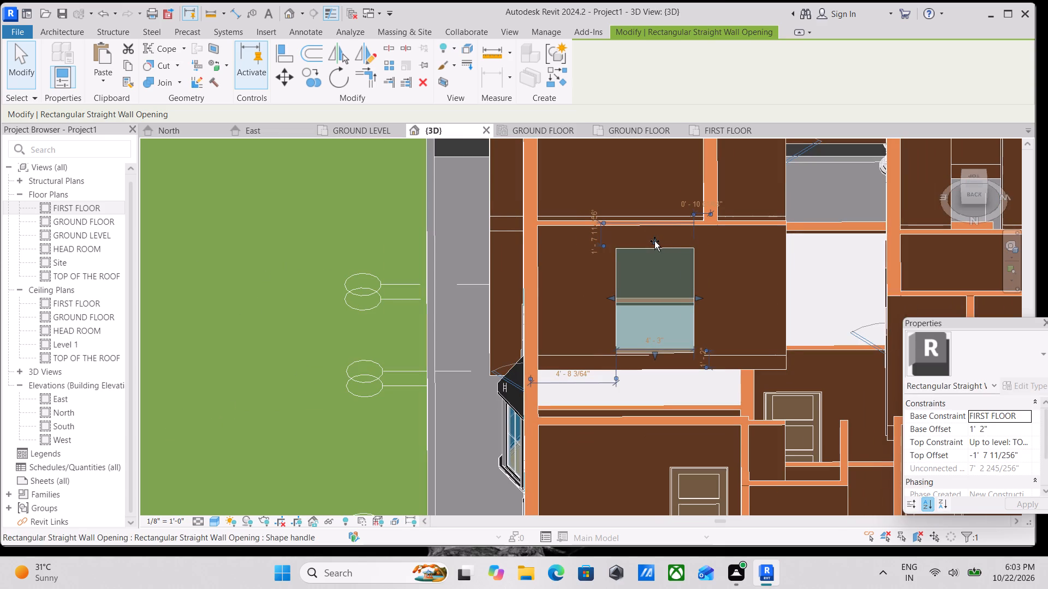
scroll(653, 237, "down", 3)
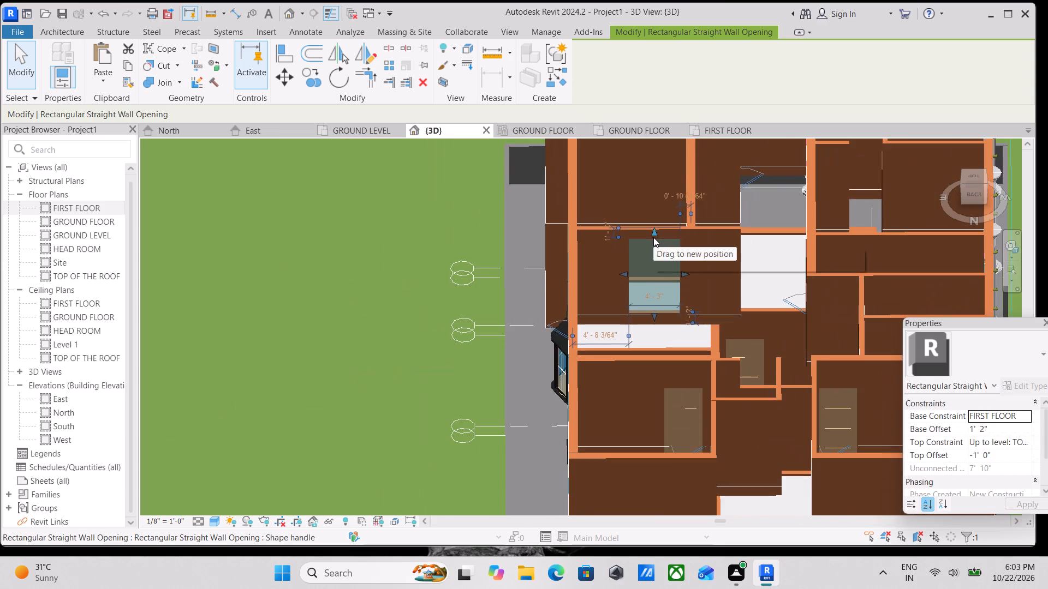
key("Escape")
Examine the kitchen wall opening and the surrounding rooms in the FIRST FLOOR plan.
scroll(653, 237, "down", 3)
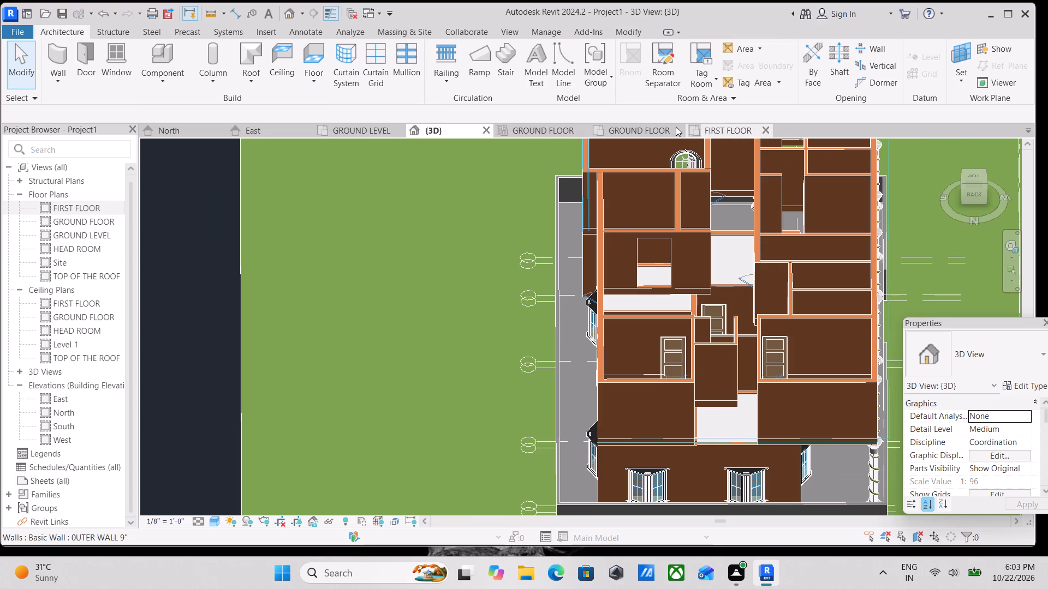
left_click(709, 129)
scroll(604, 244, "down", 3)
middle_click_drag(604, 244, 612, 322)
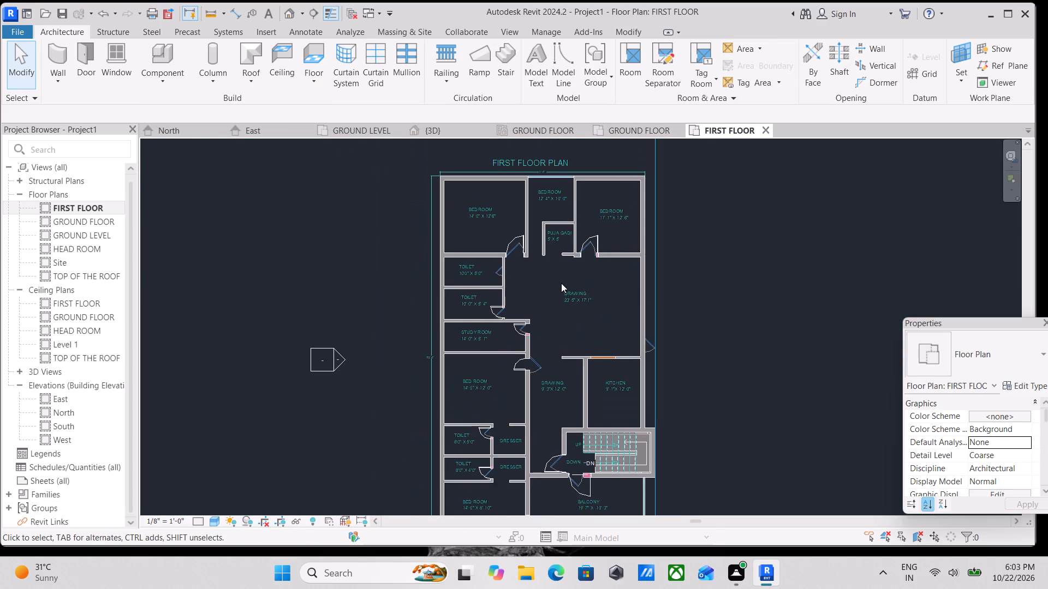
middle_click_drag(562, 284, 589, 360)
scroll(638, 419, "up", 3)
middle_click_drag(637, 419, 634, 330)
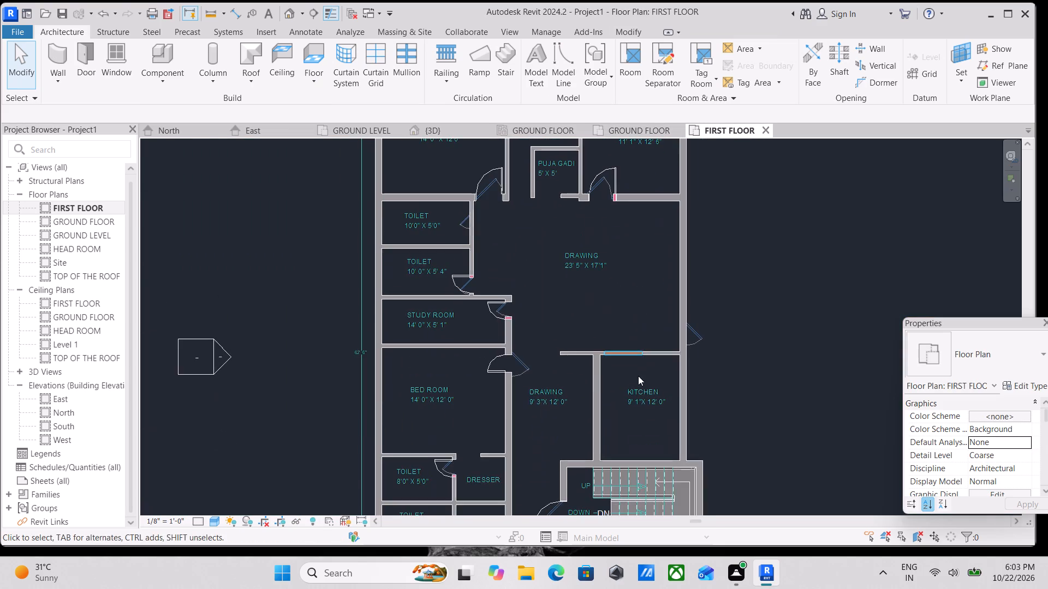
scroll(632, 384, "up", 3)
left_click(626, 341)
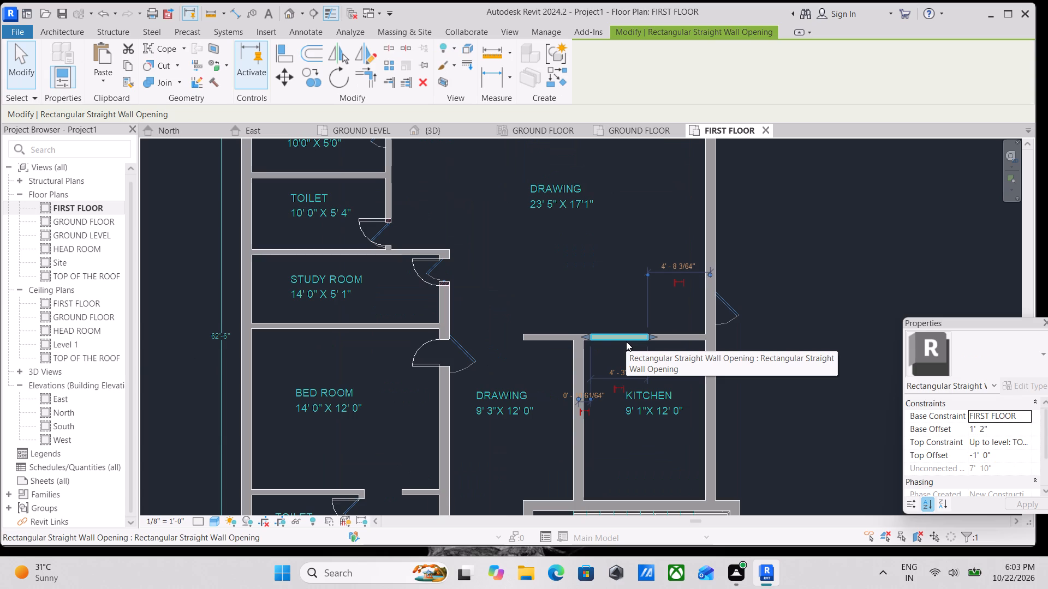
key("Escape")
scroll(626, 341, "down", 2)
scroll(626, 341, "up", 7)
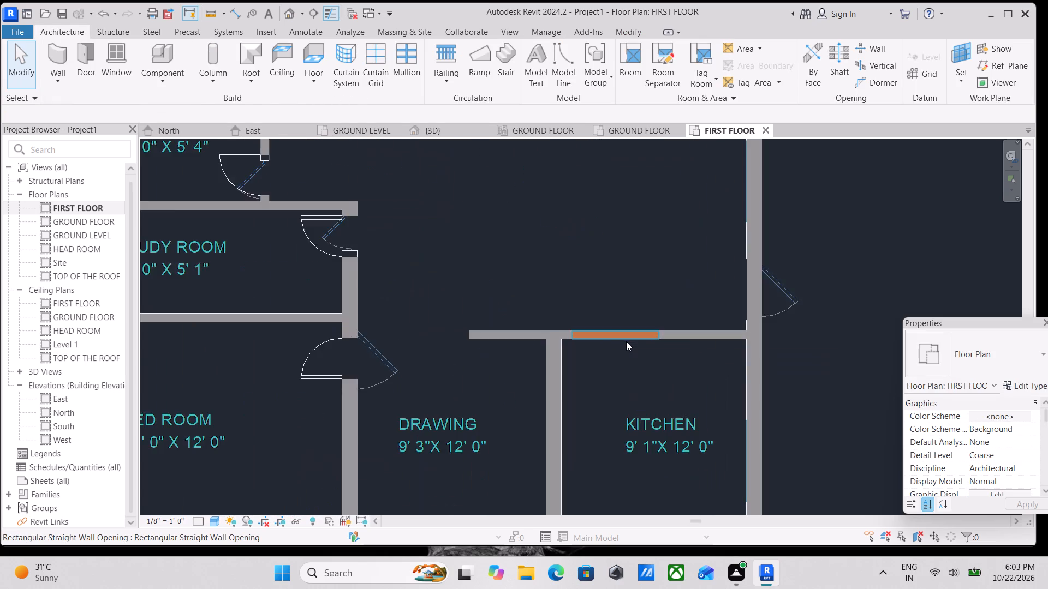
scroll(626, 341, "up", 4)
scroll(555, 325, "up", 5)
scroll(555, 325, "down", 9)
middle_click_drag(555, 325, 665, 346)
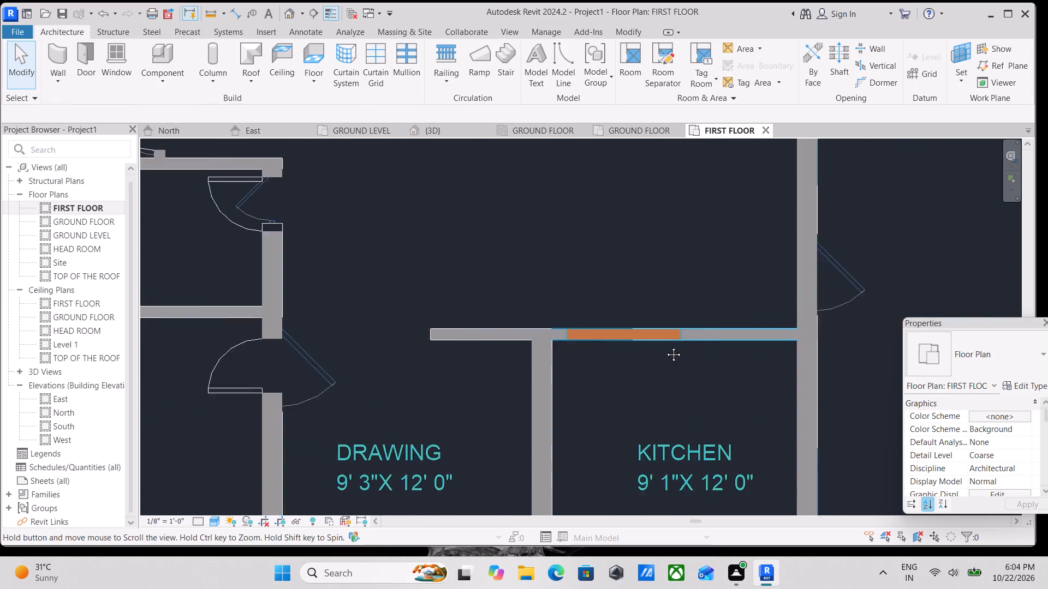
middle_click_drag(665, 346, 680, 347)
scroll(687, 347, "down", 7)
middle_click_drag(674, 343, 733, 378)
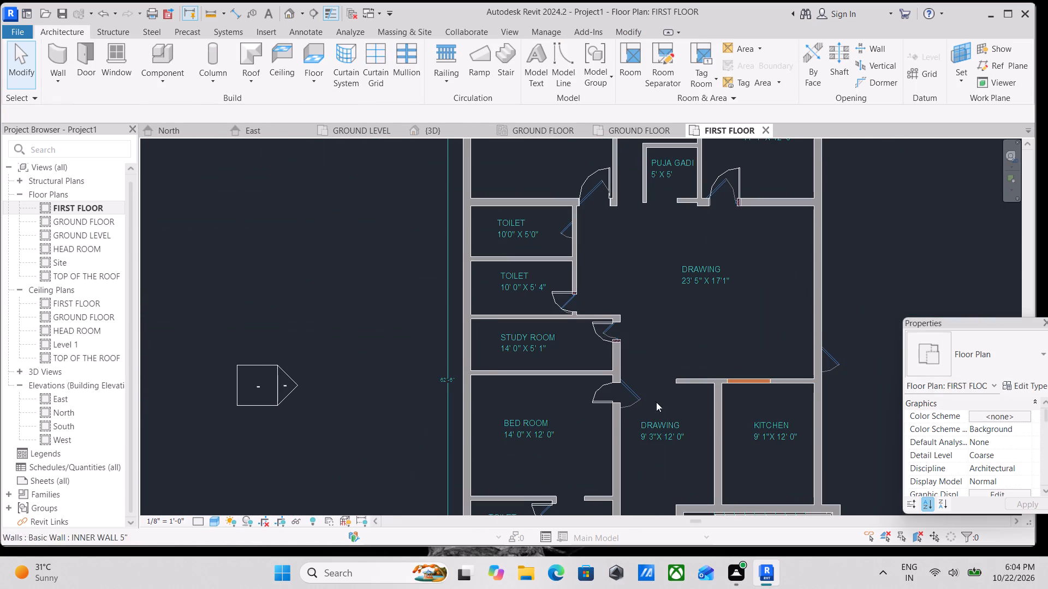
scroll(555, 423, "down", 1)
middle_click_drag(555, 423, 557, 568)
scroll(579, 418, "up", 2)
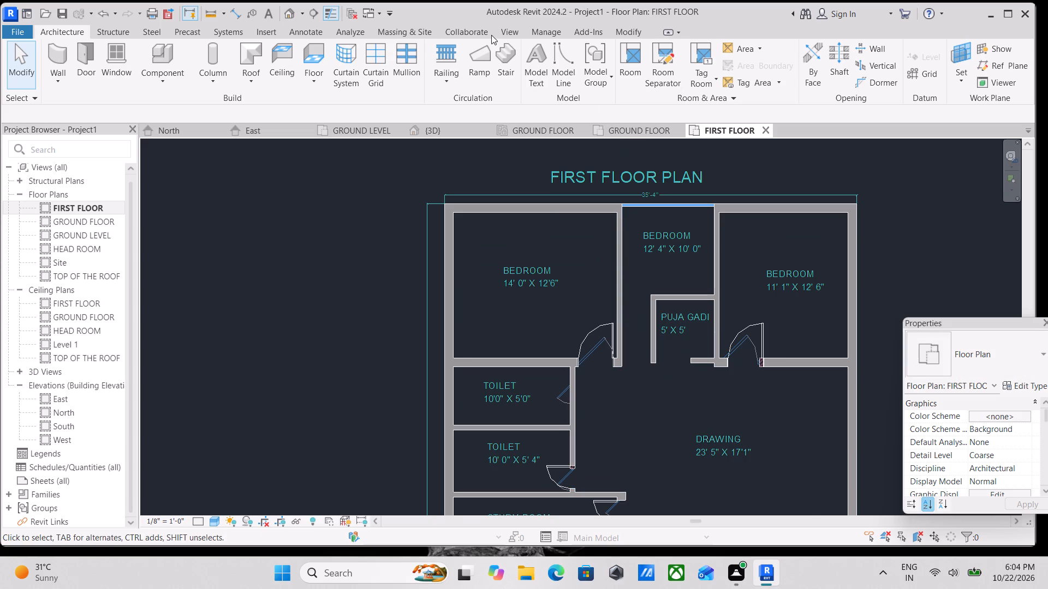
Start a first-floor floor boundary and duplicate the MARBLE FLOORING 1' type as "MARBLE FLOORING 6" fist floor".
left_click(306, 83)
left_click(339, 108)
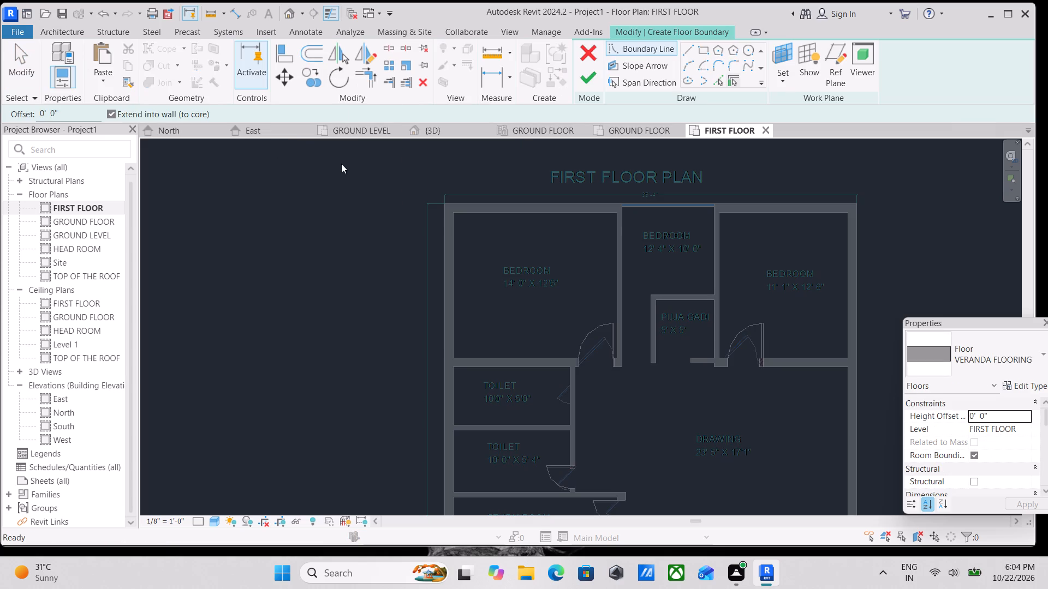
left_click(1038, 351)
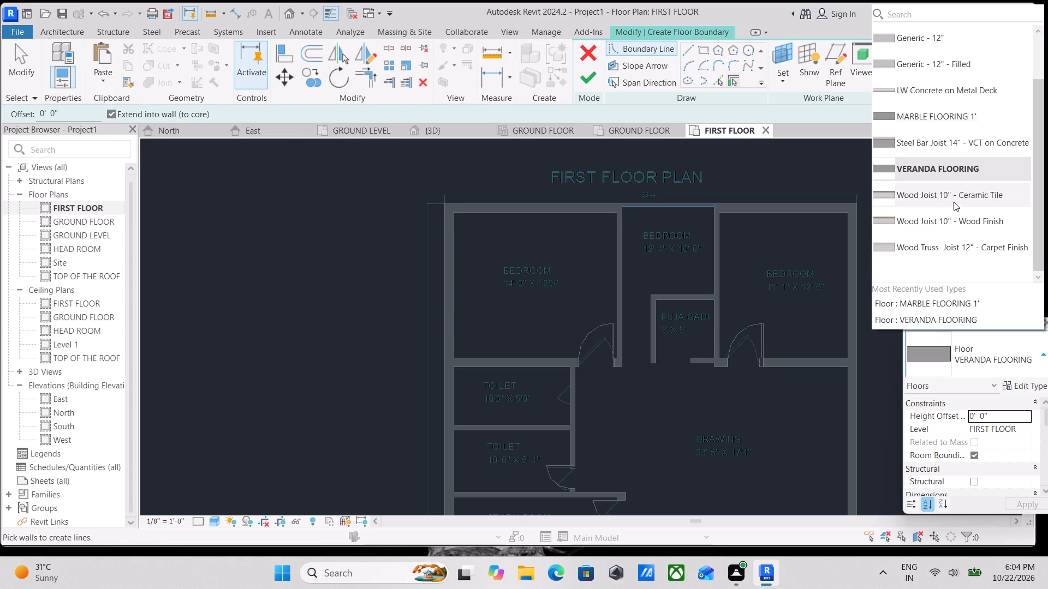
left_click(932, 118)
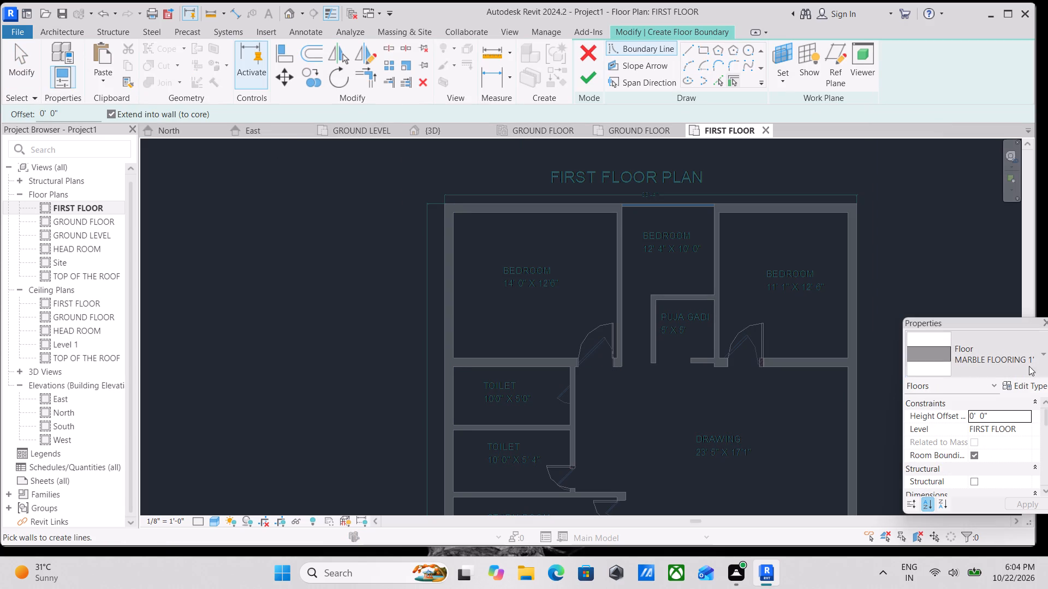
left_click(1044, 381)
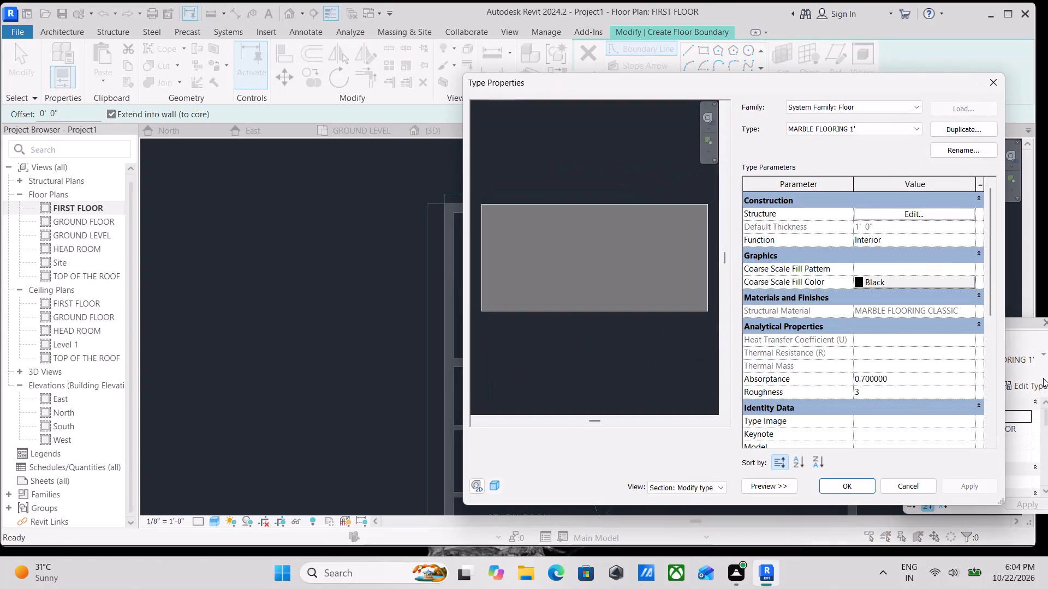
left_click(952, 130)
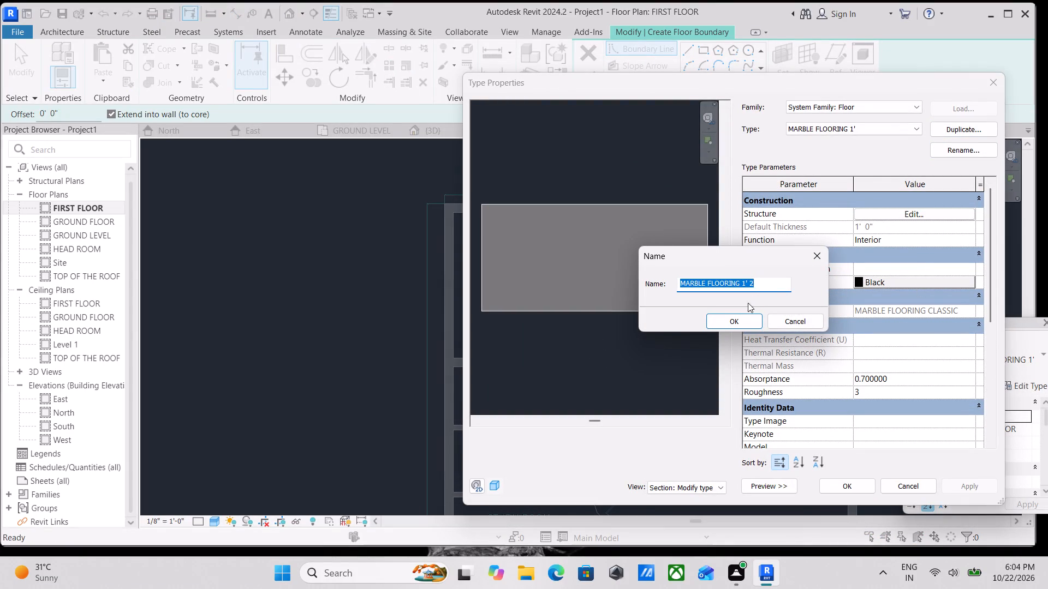
left_click(733, 324)
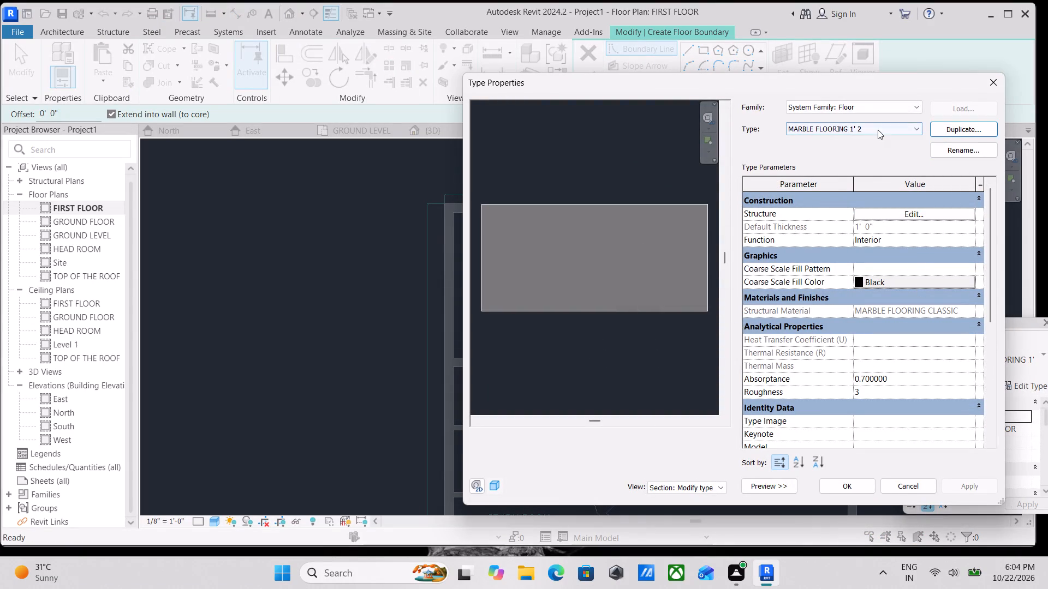
left_click(951, 148)
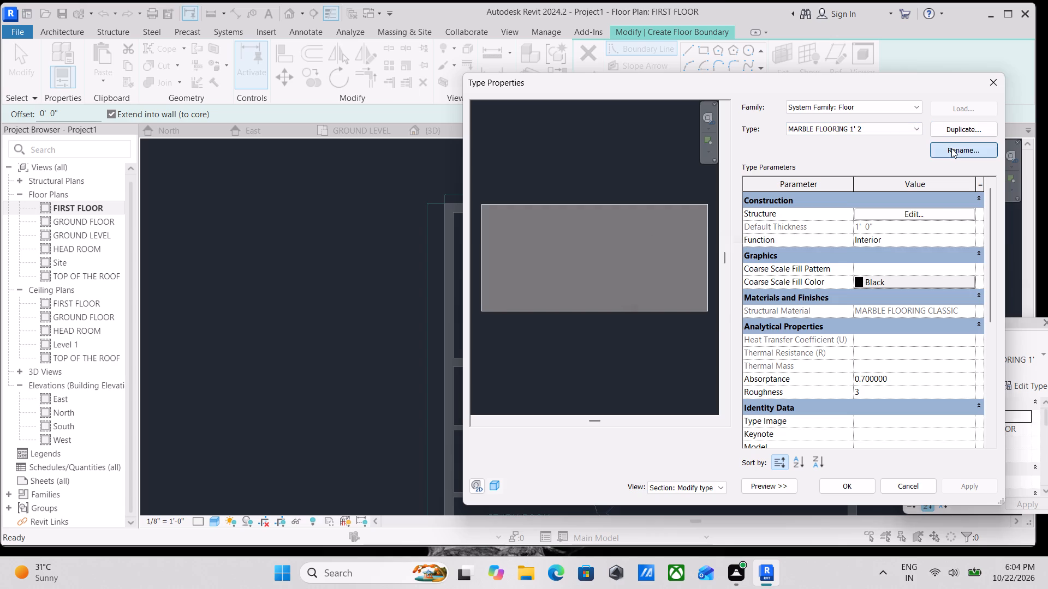
left_click_drag(778, 296, 759, 296)
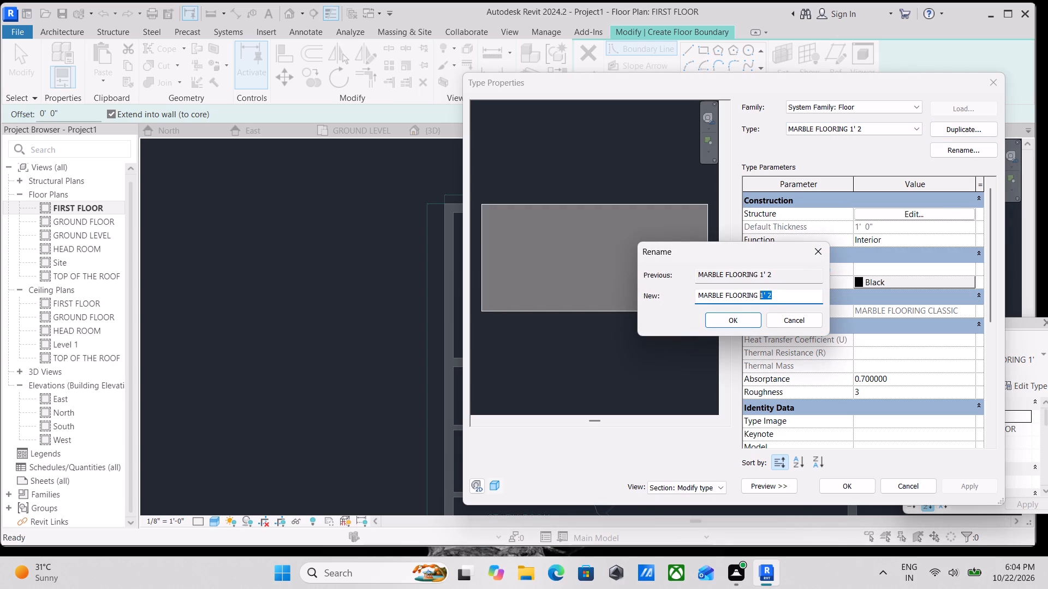
left_click_drag(759, 296, 759, 296)
key("6")
key("shift+quotedbl")
key("space")
type("fist")
key("space")
type("floor")
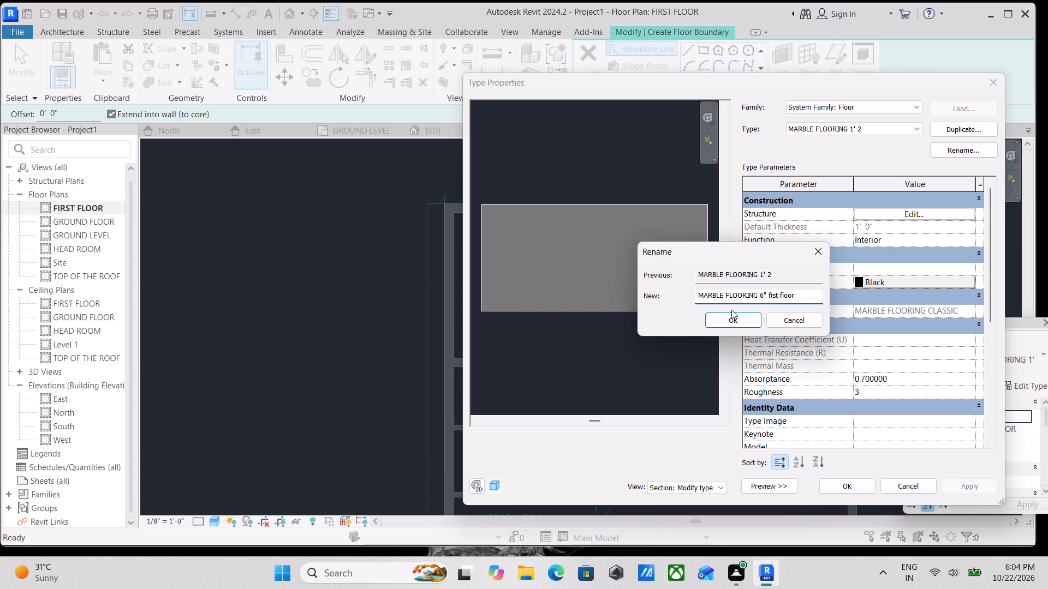
left_click(731, 318)
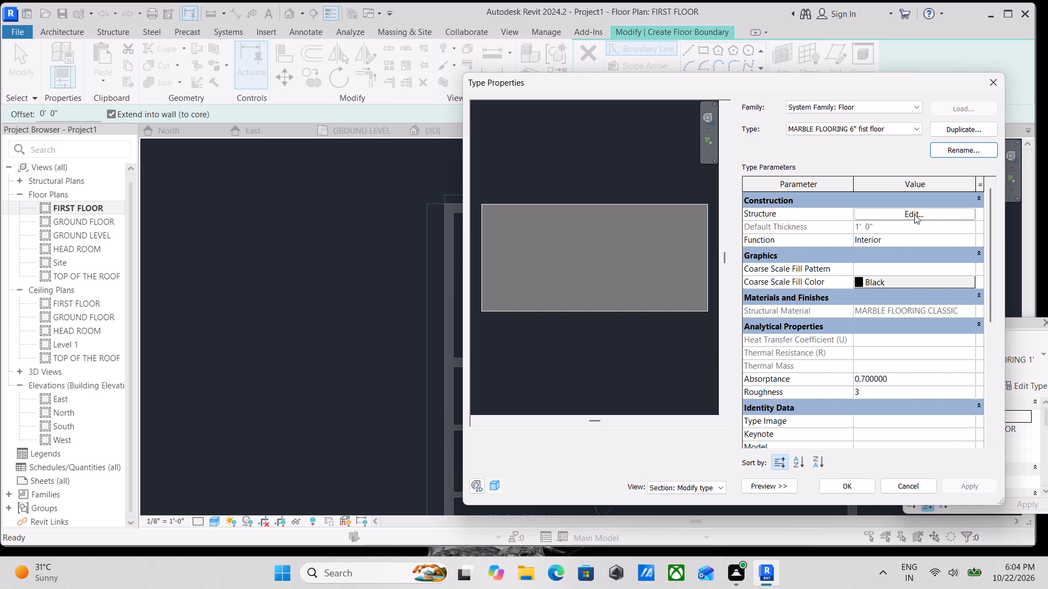
Set the structure layer thickness of the MARBLE FLOORING 6" fist floor type to 6".
left_click(914, 214)
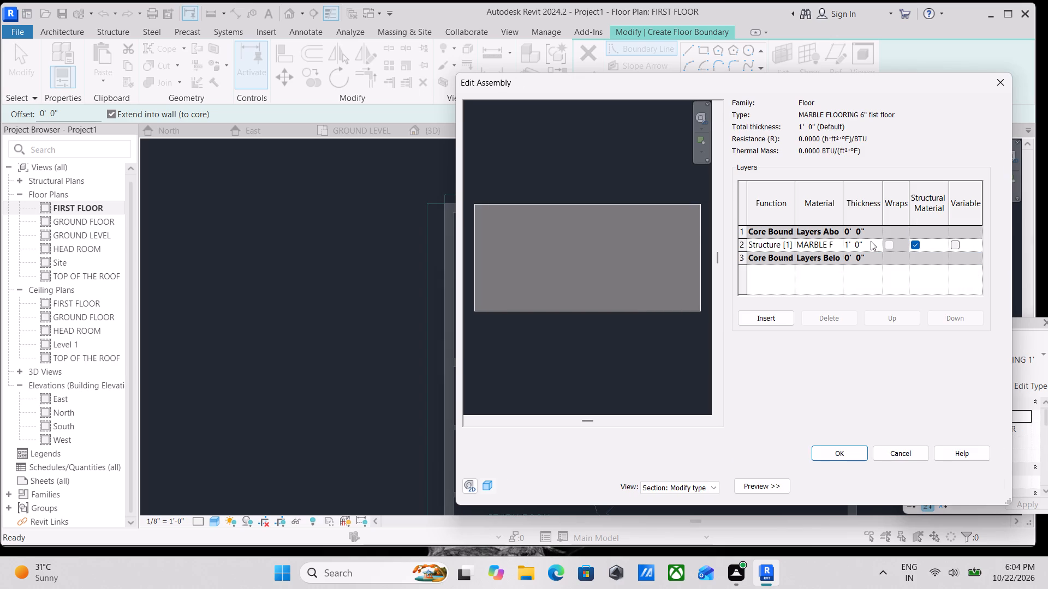
left_click(861, 243)
left_click_drag(870, 243, 820, 250)
key("6")
key("shift+quotedbl")
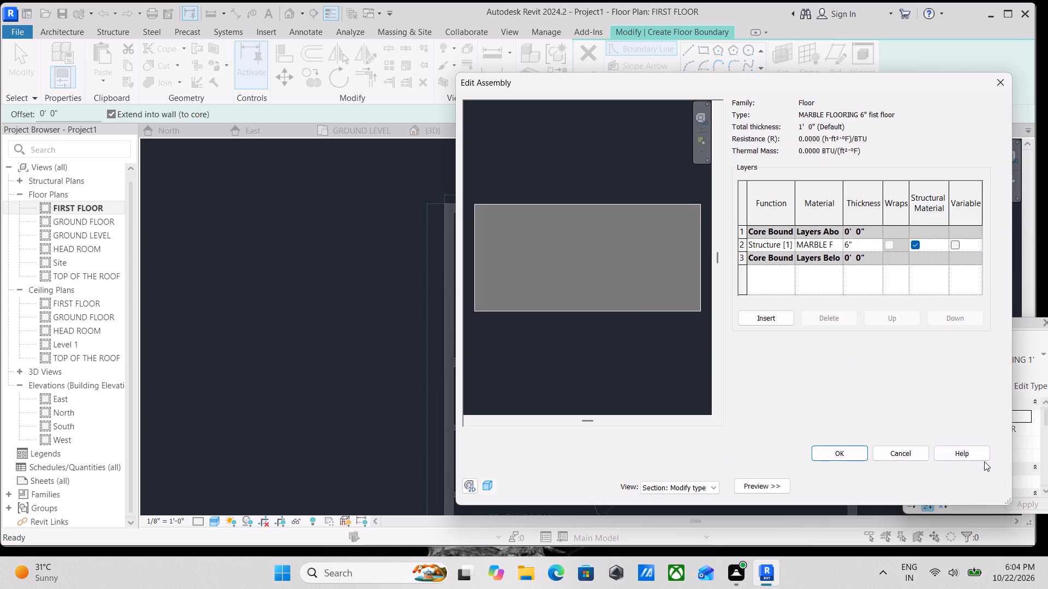
left_click(842, 455)
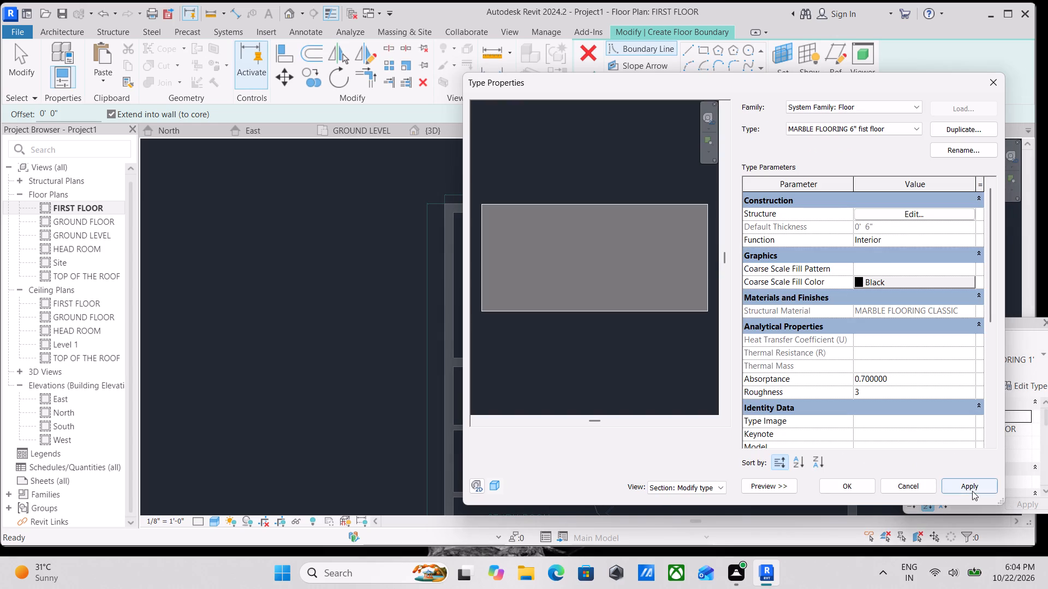
Apply the MARBLE FLOORING 6" fist floor type to the floor being created.
left_click(972, 491)
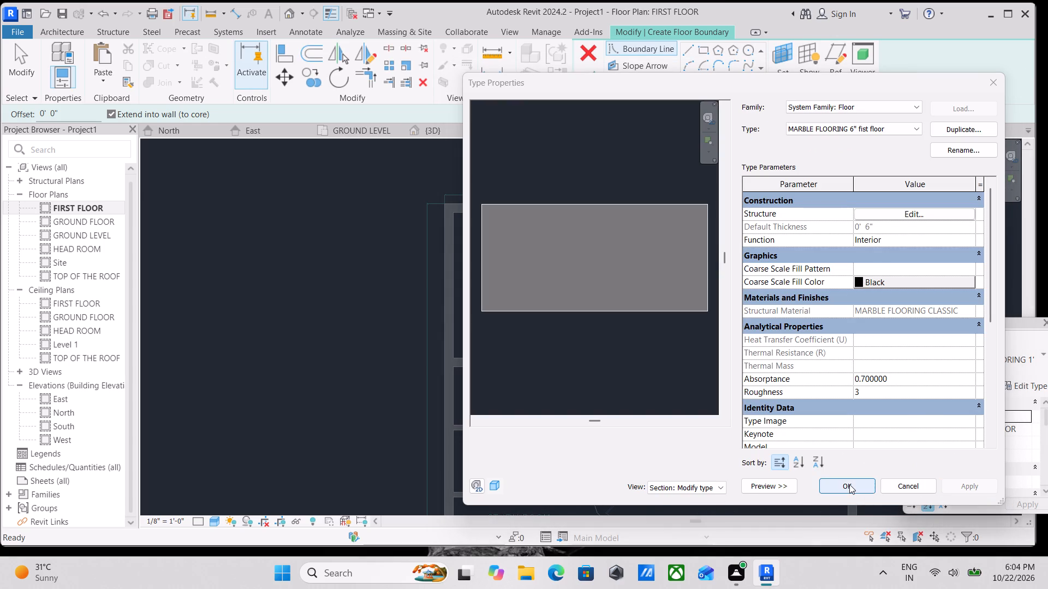
left_click(849, 484)
Create the floor from a rectangular boundary along the inner wall faces of the 14'0" x 12'6" first-floor bedroom, without attaching walls to it.
scroll(849, 484, "down", 2)
scroll(544, 265, "up", 1)
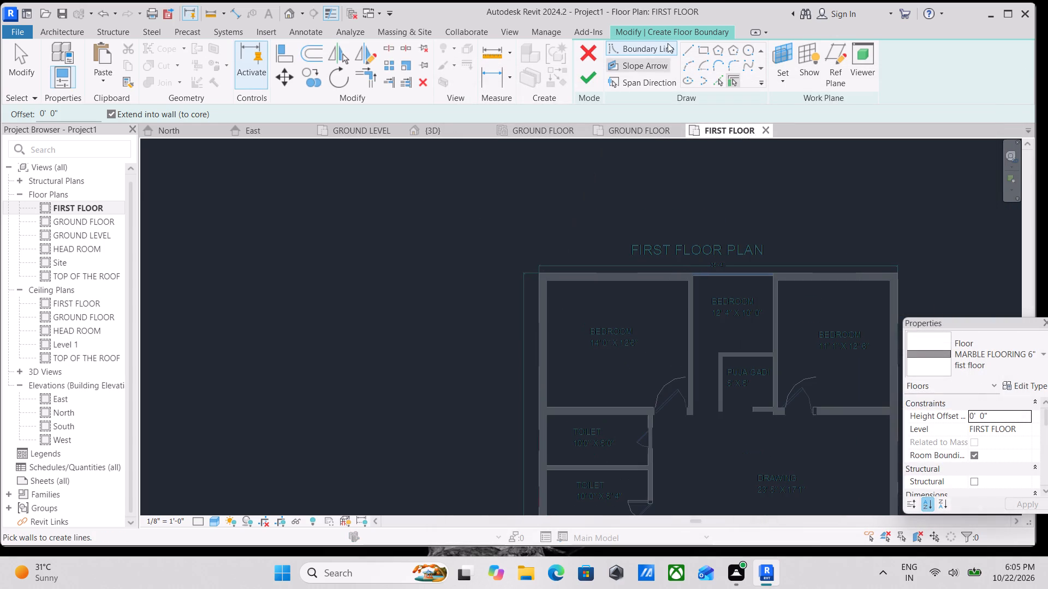
left_click(699, 49)
middle_click_drag(583, 310, 574, 182)
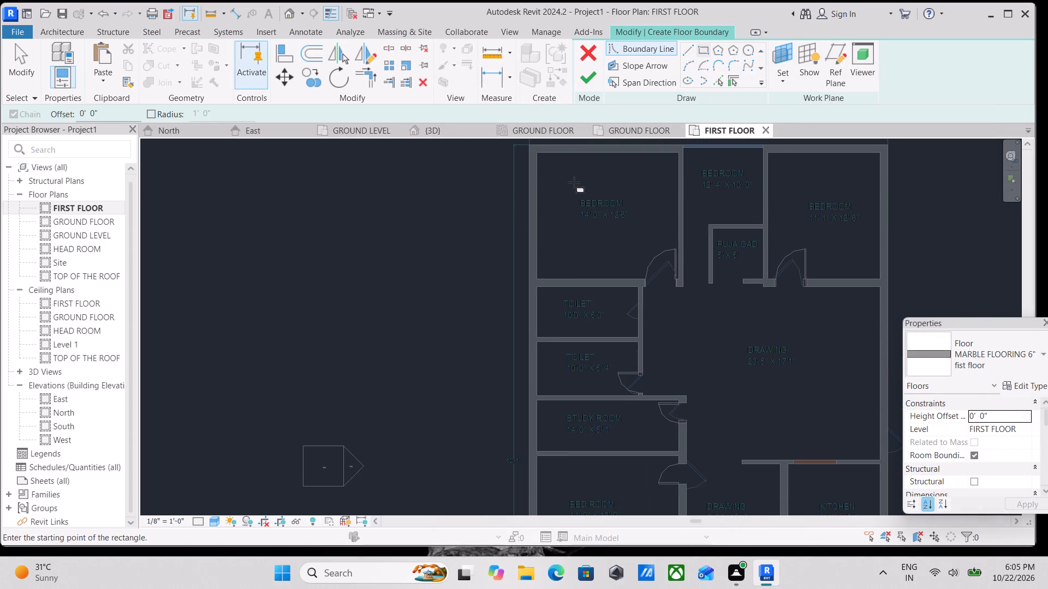
middle_click_drag(588, 275, 574, 233)
scroll(574, 233, "down", 1)
middle_click_drag(574, 233, 559, 302)
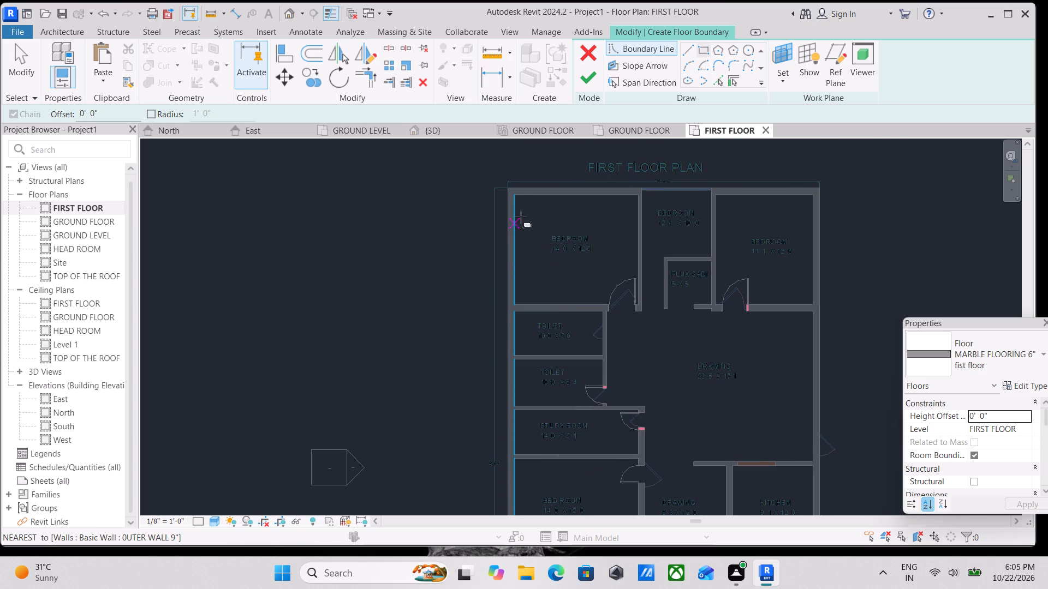
left_click(520, 196)
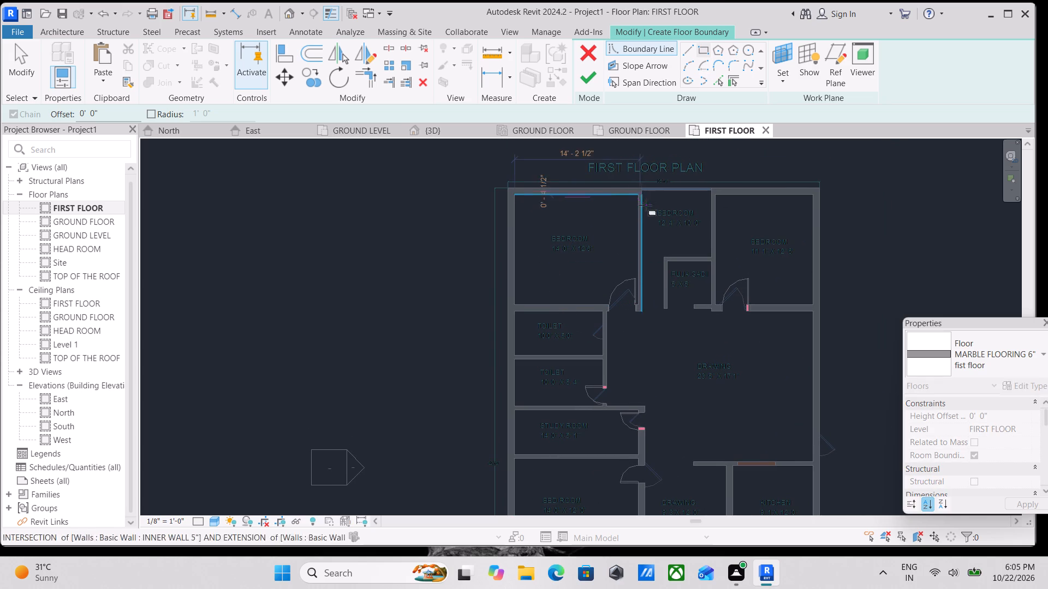
middle_click_drag(623, 221, 626, 197)
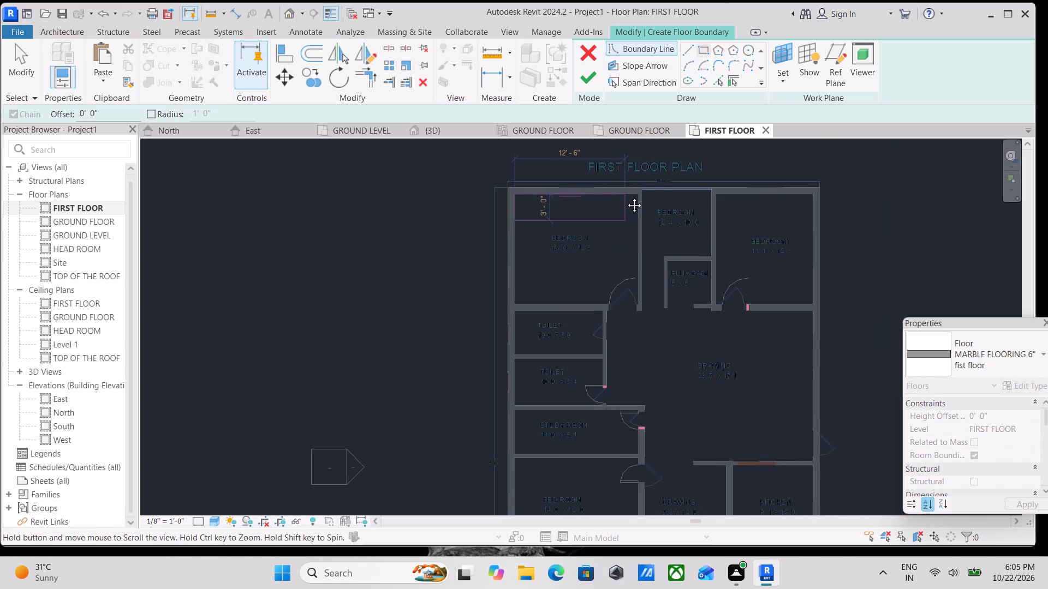
middle_click_drag(626, 197, 626, 196)
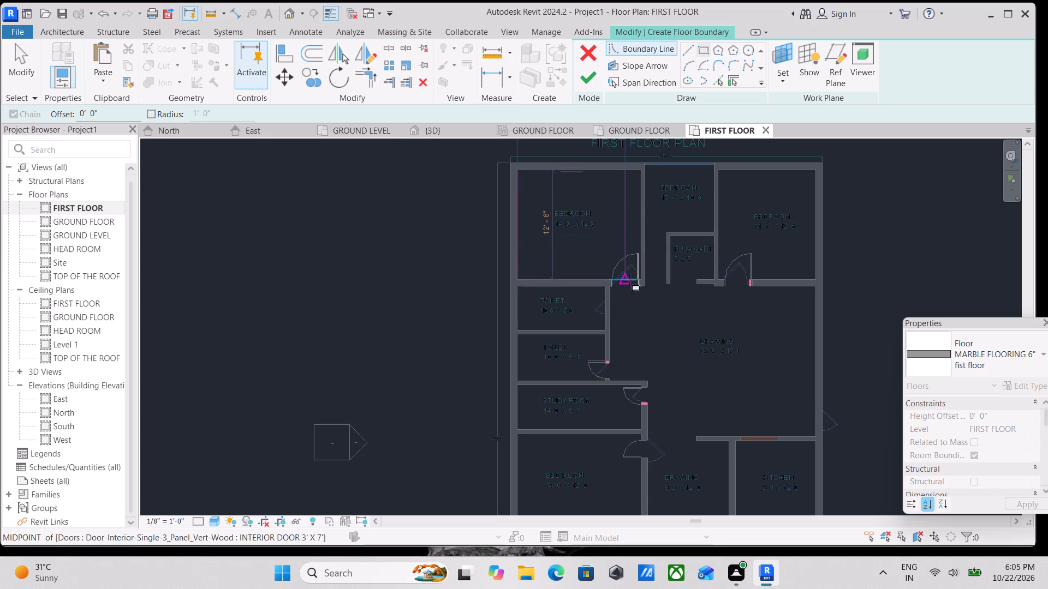
scroll(640, 283, "up", 3)
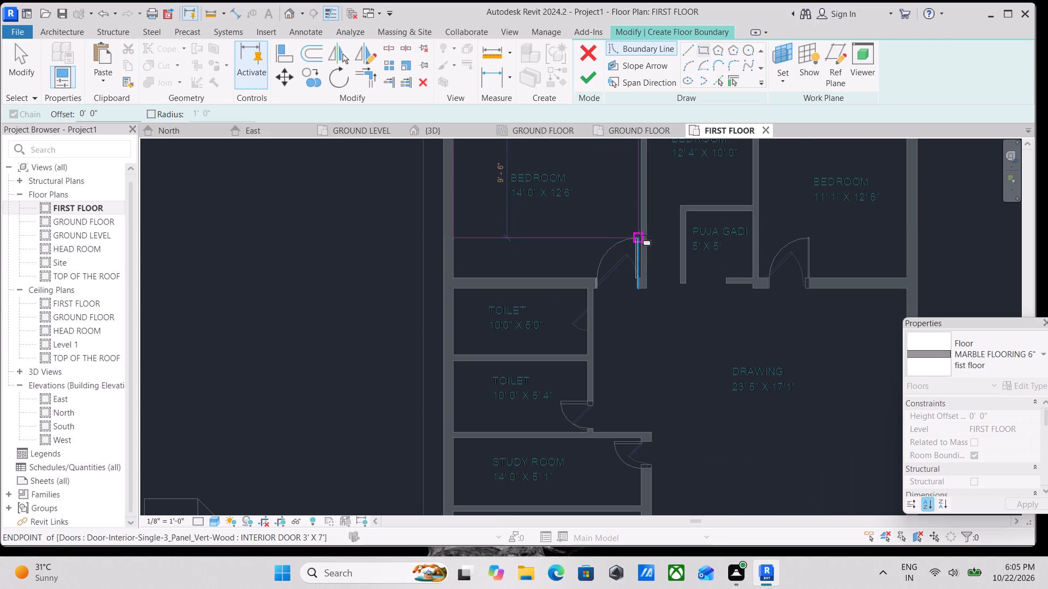
scroll(641, 277, "up", 6)
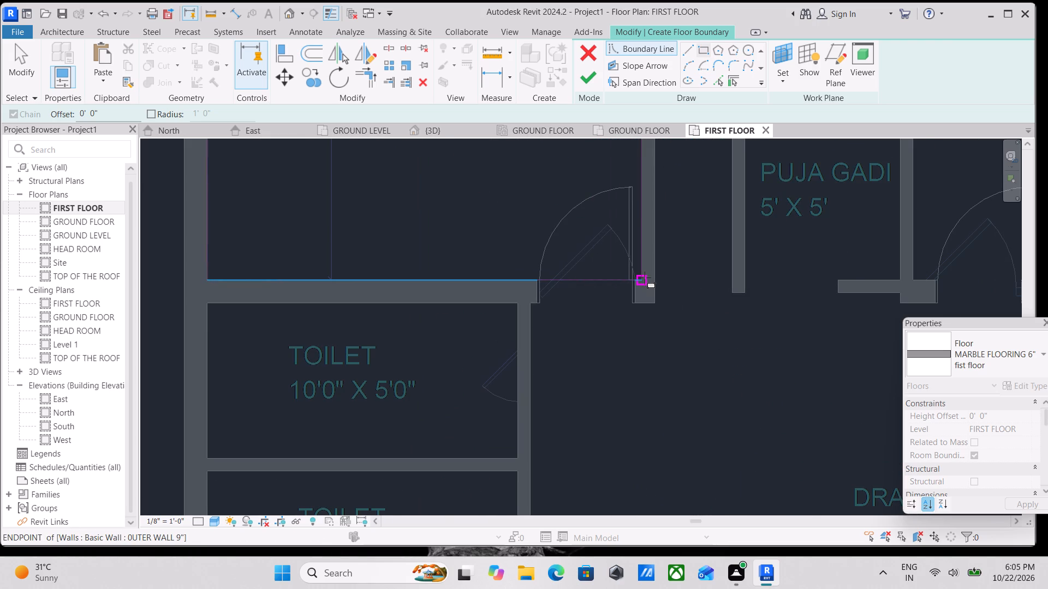
left_click(645, 278)
left_click(587, 81)
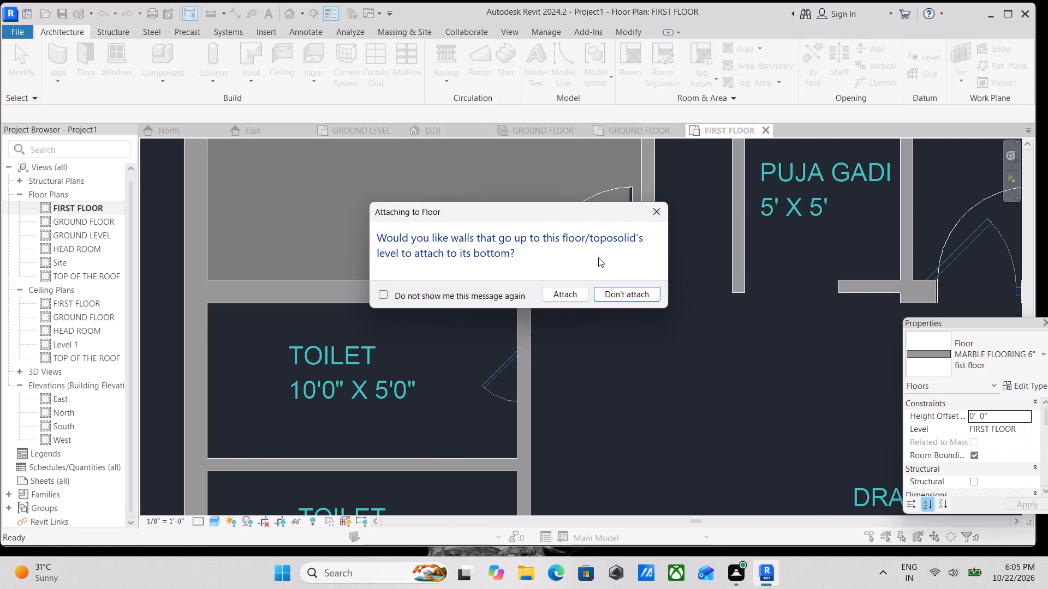
left_click(616, 290)
Examine the new bedroom floor from several angles in the 3D view, checking how it meets the surrounding walls.
scroll(616, 290, "down", 9)
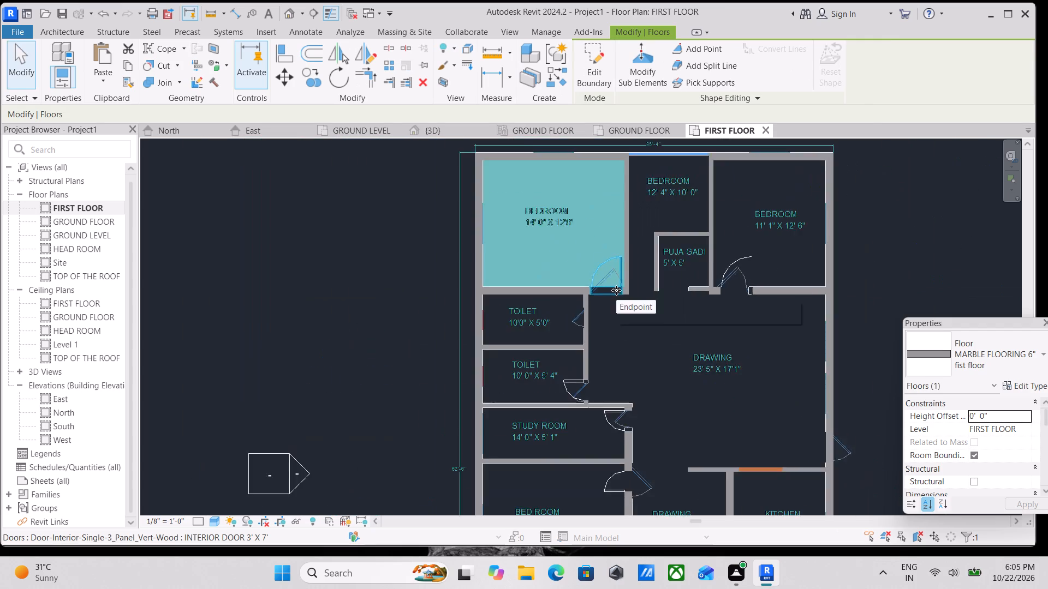
scroll(616, 290, "down", 5)
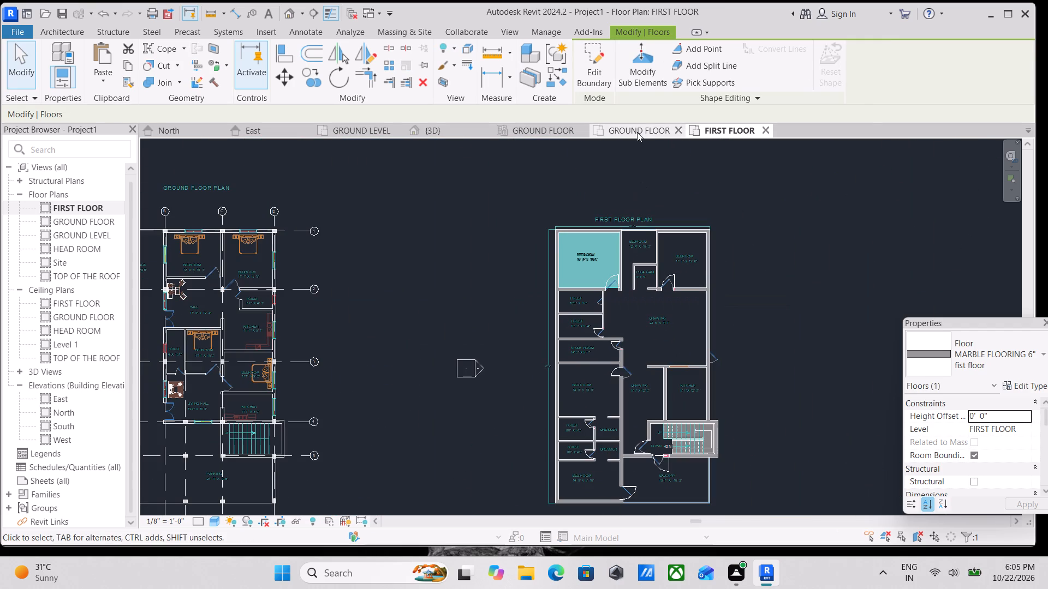
left_click(445, 135)
scroll(526, 271, "down", 3)
scroll(596, 304, "down", 2)
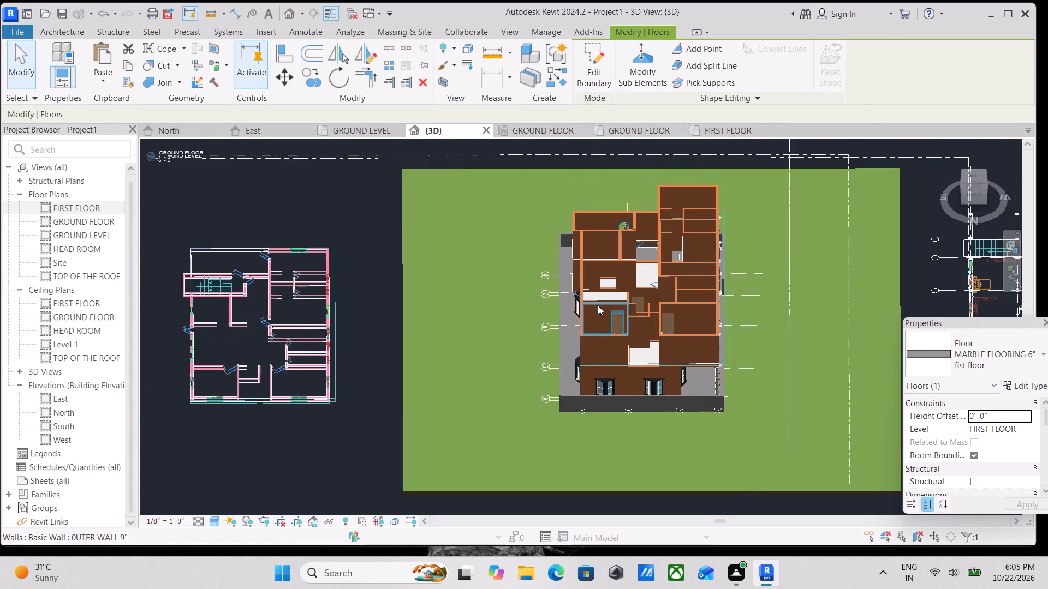
scroll(622, 324, "down", 1)
middle_click_drag(652, 329, 880, 357, "shift")
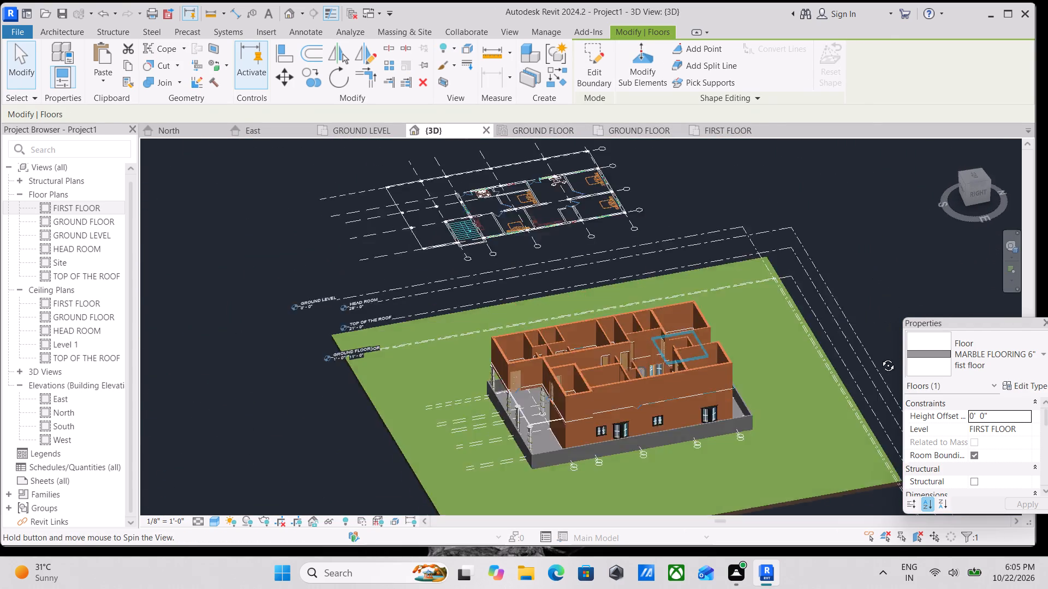
middle_click_drag(880, 357, 882, 410, "shift")
scroll(704, 368, "up", 6)
key("Escape")
scroll(670, 306, "up", 6)
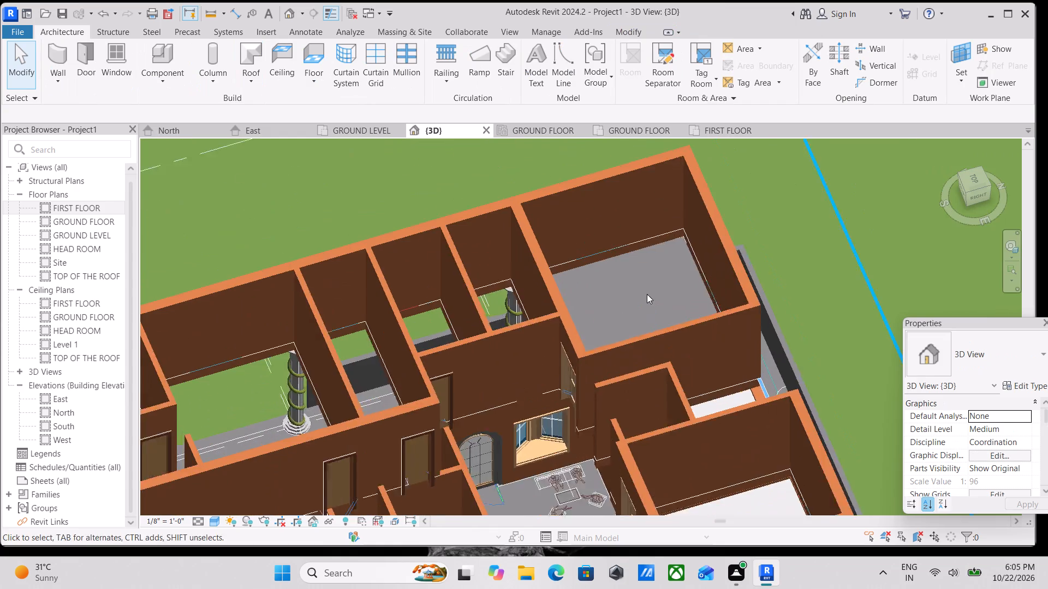
scroll(647, 294, "up", 2)
scroll(742, 186, "up", 7)
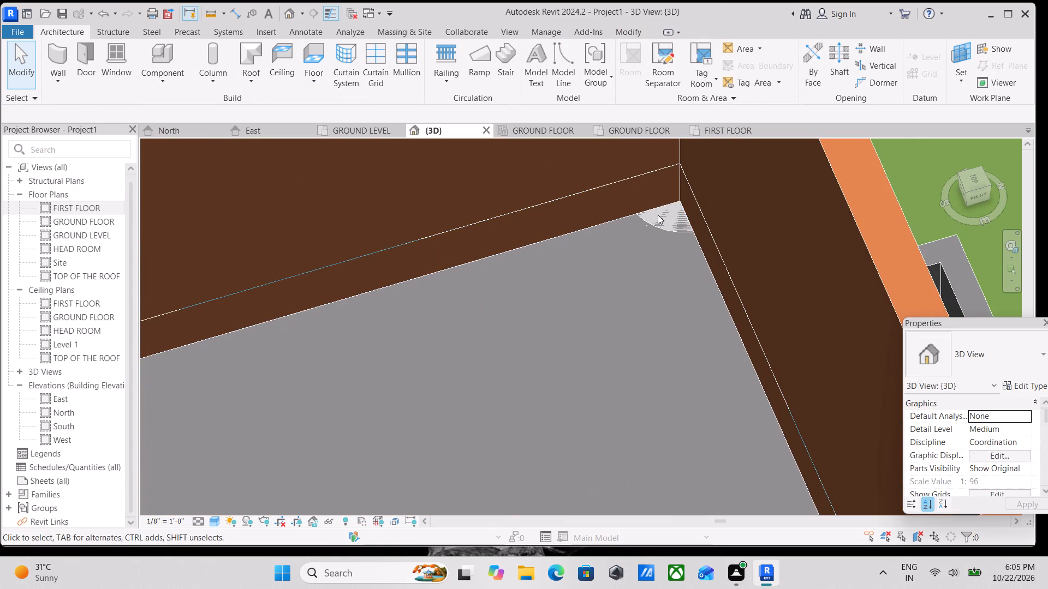
scroll(658, 215, "down", 12)
middle_click_drag(653, 257, 687, 196)
scroll(692, 195, "down", 4)
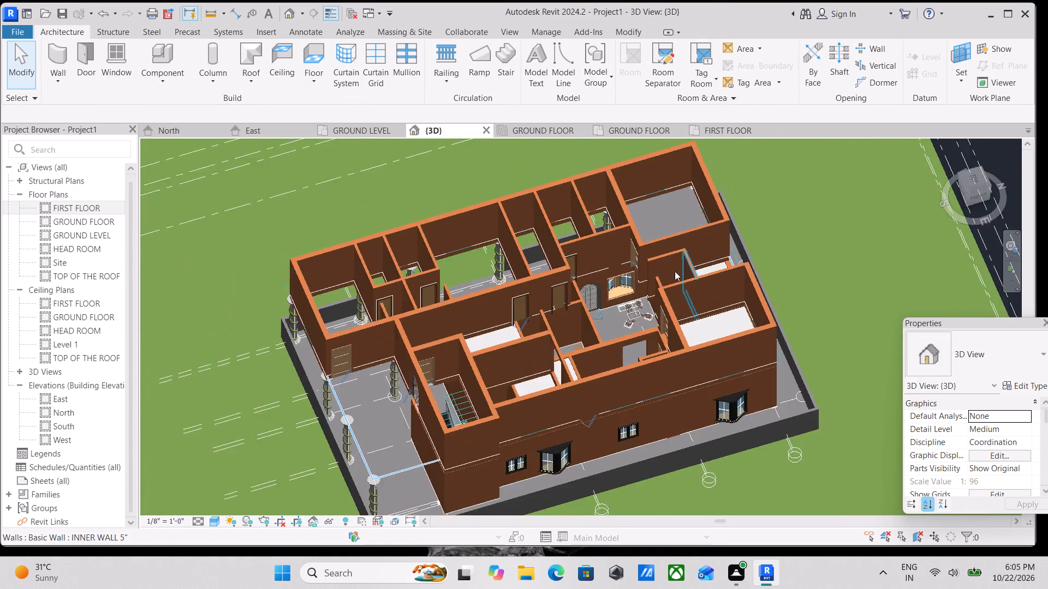
scroll(675, 271, "down", 3)
middle_click_drag(628, 297, 852, 197, "shift")
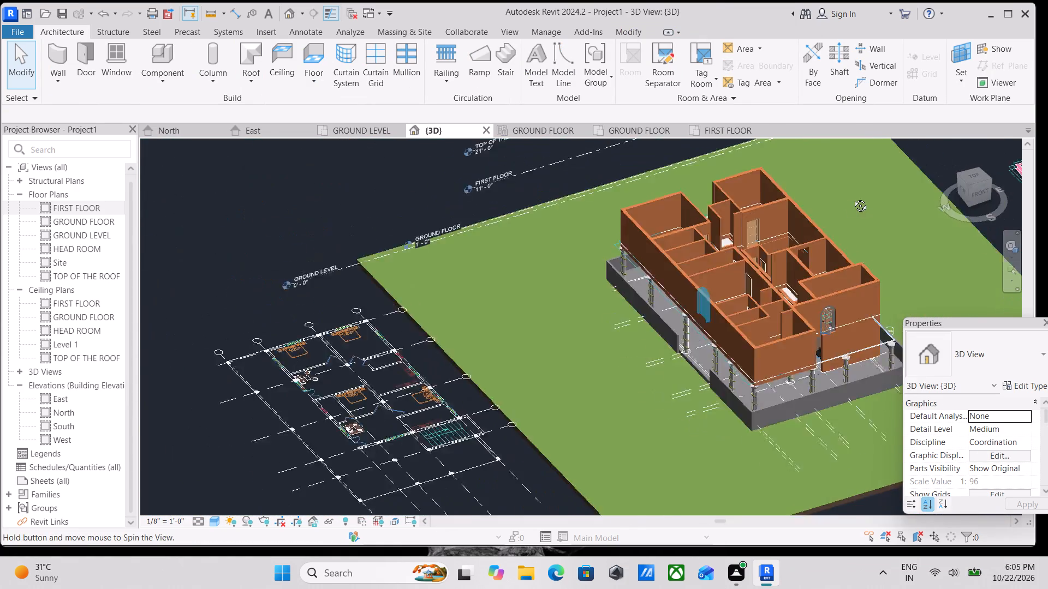
middle_click_drag(852, 197, 872, 196, "shift")
middle_click_drag(694, 246, 740, 188, "shift")
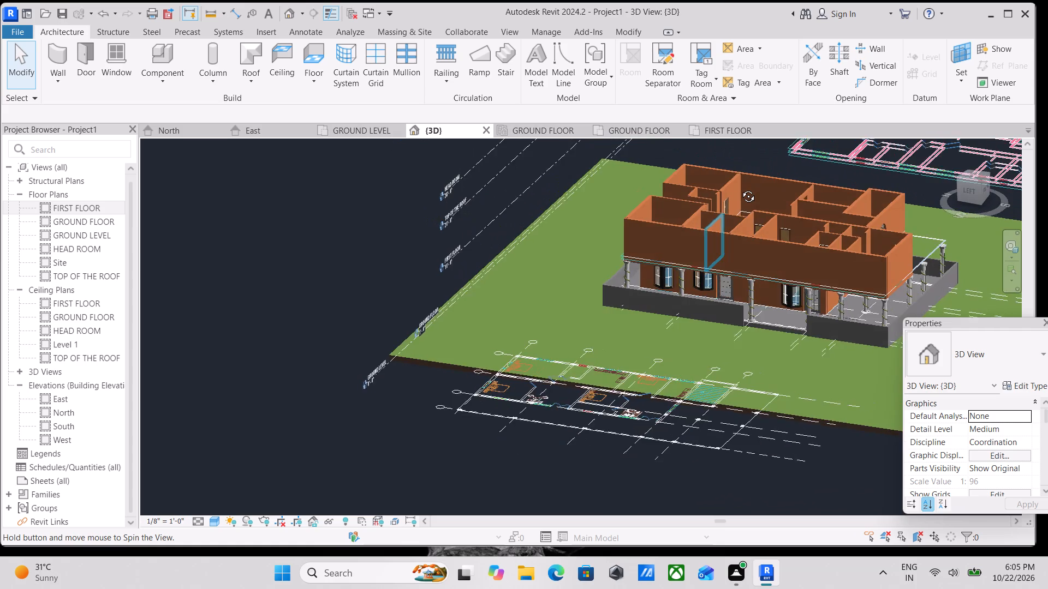
middle_click_drag(740, 188, 538, 393, "shift")
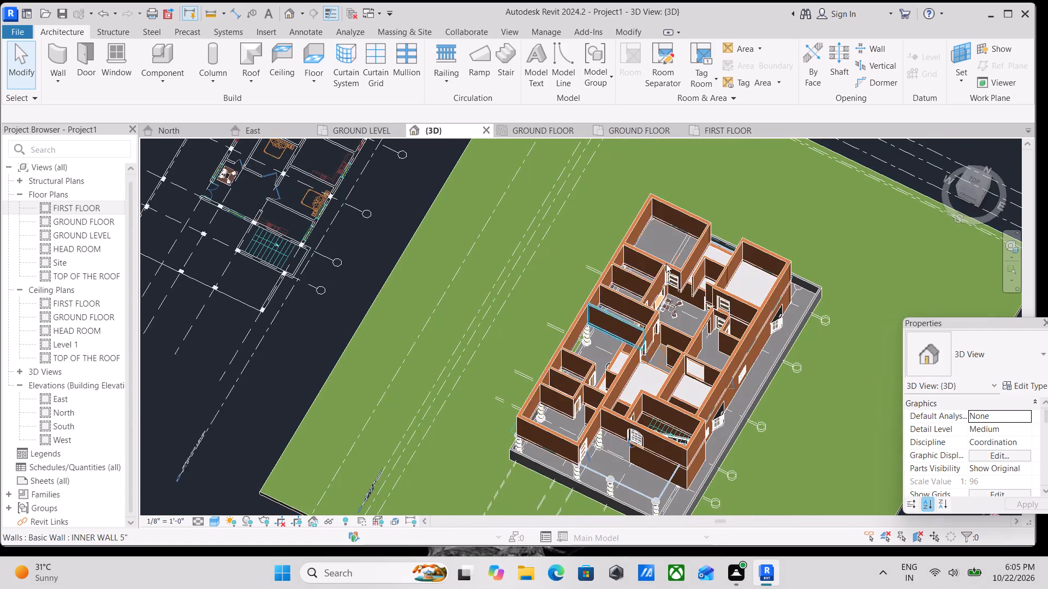
scroll(710, 196, "up", 7)
scroll(579, 244, "up", 3)
left_click(579, 244)
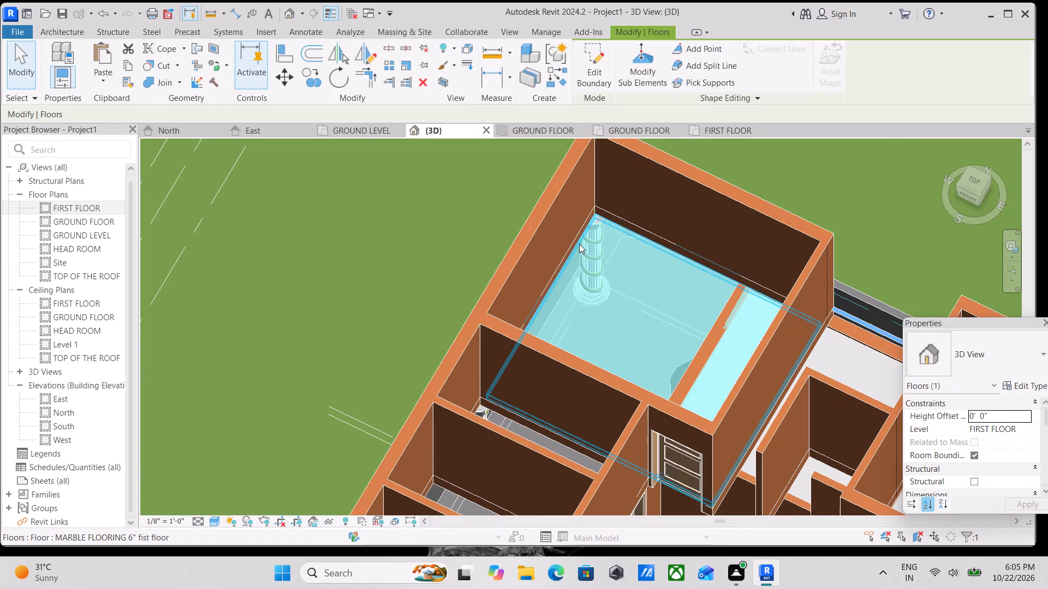
scroll(579, 244, "down", 3)
key("Escape")
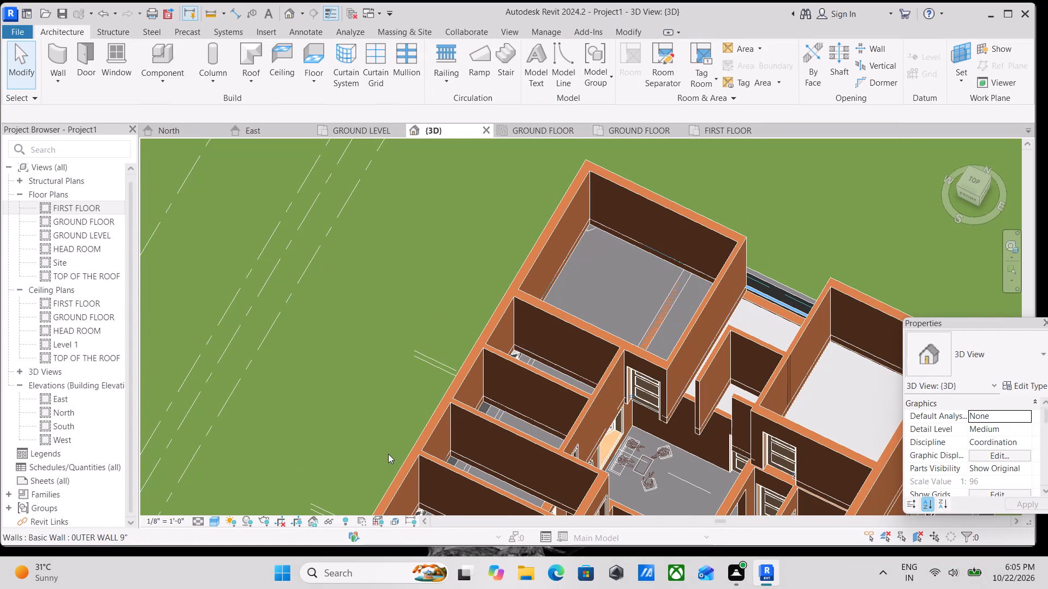
Switch the 3D view to the Realistic visual style.
left_click(210, 524)
left_click(222, 509)
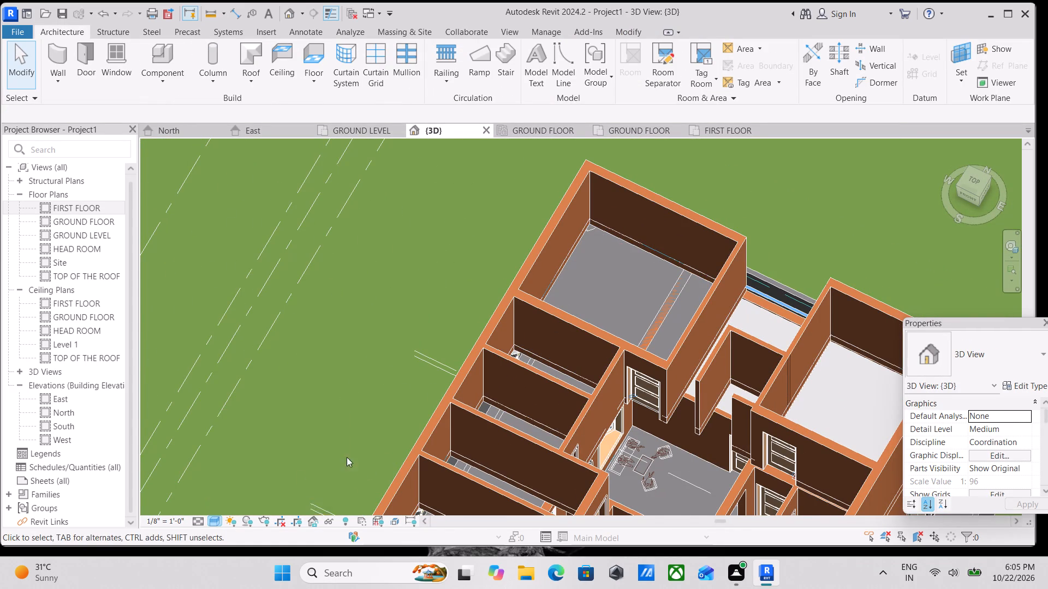
Examine the marble floor finish in the bedroom, at its doorway and in the neighbouring rooms of the 3D model.
scroll(696, 271, "up", 2)
scroll(652, 266, "down", 6)
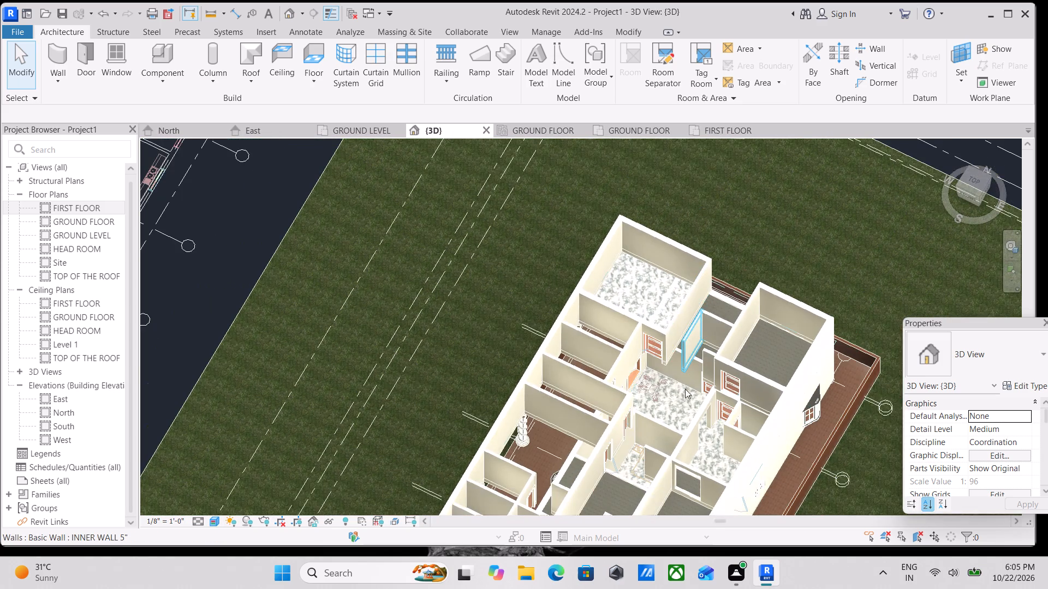
middle_click_drag(685, 392, 606, 273)
scroll(600, 268, "up", 1)
scroll(615, 294, "down", 3)
scroll(644, 342, "down", 1)
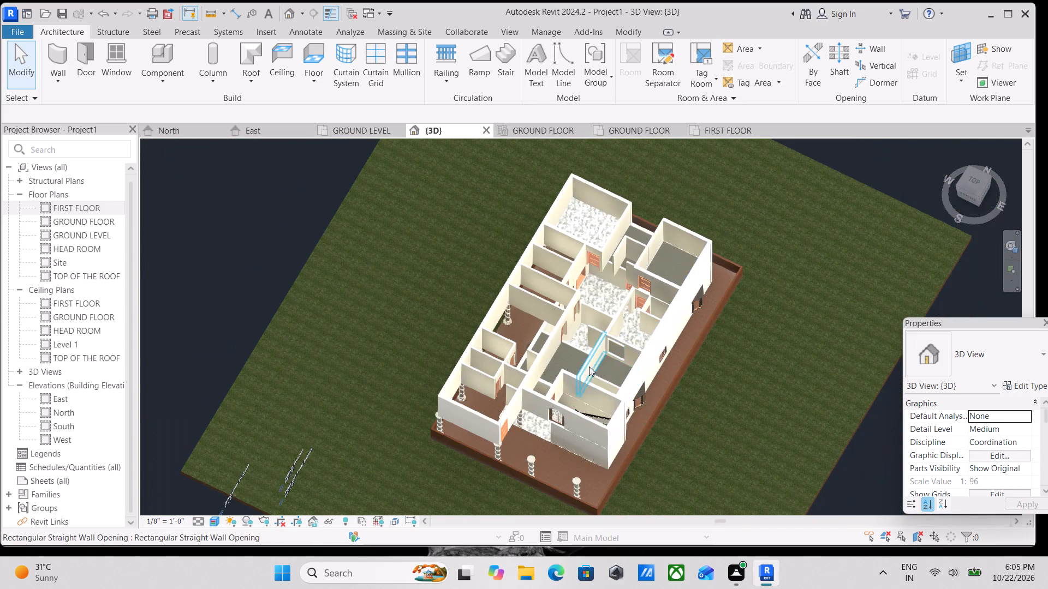
scroll(583, 368, "up", 18)
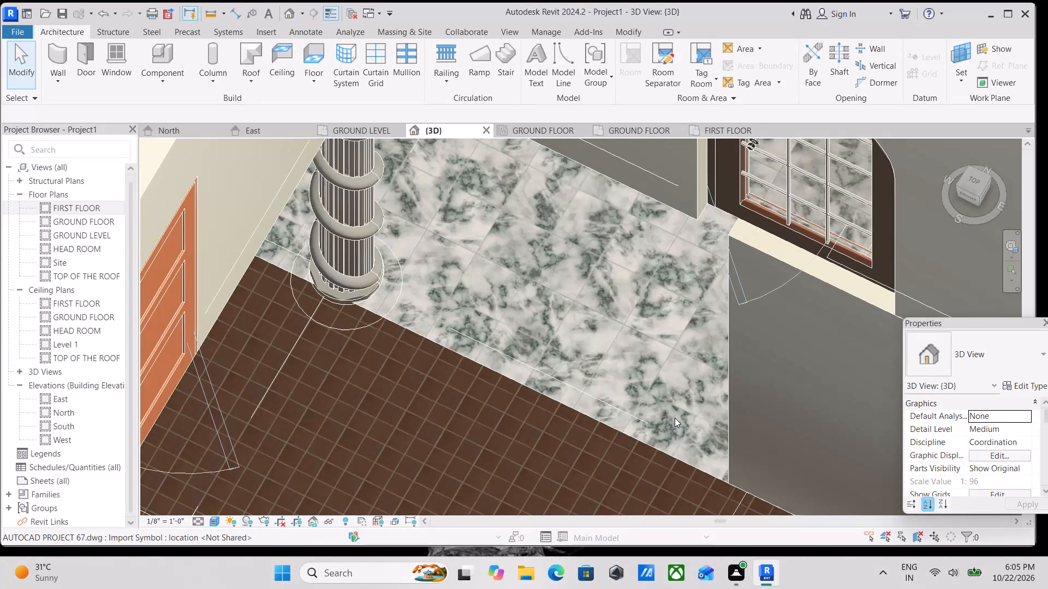
scroll(675, 418, "down", 9)
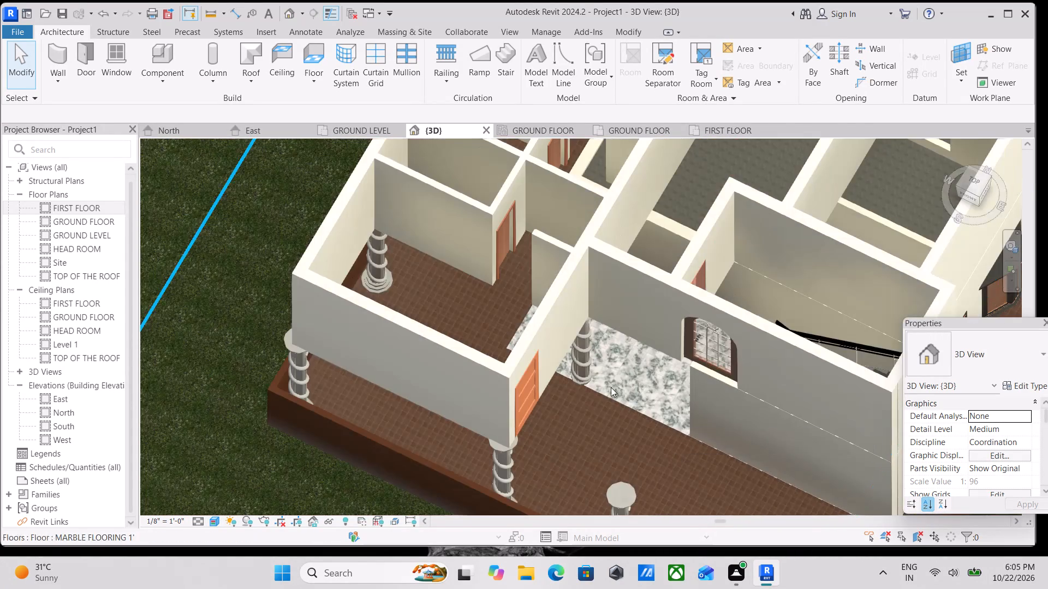
scroll(611, 387, "down", 2)
middle_click_drag(611, 387, 579, 501)
middle_click_drag(591, 299, 550, 435)
middle_click_drag(575, 280, 533, 363)
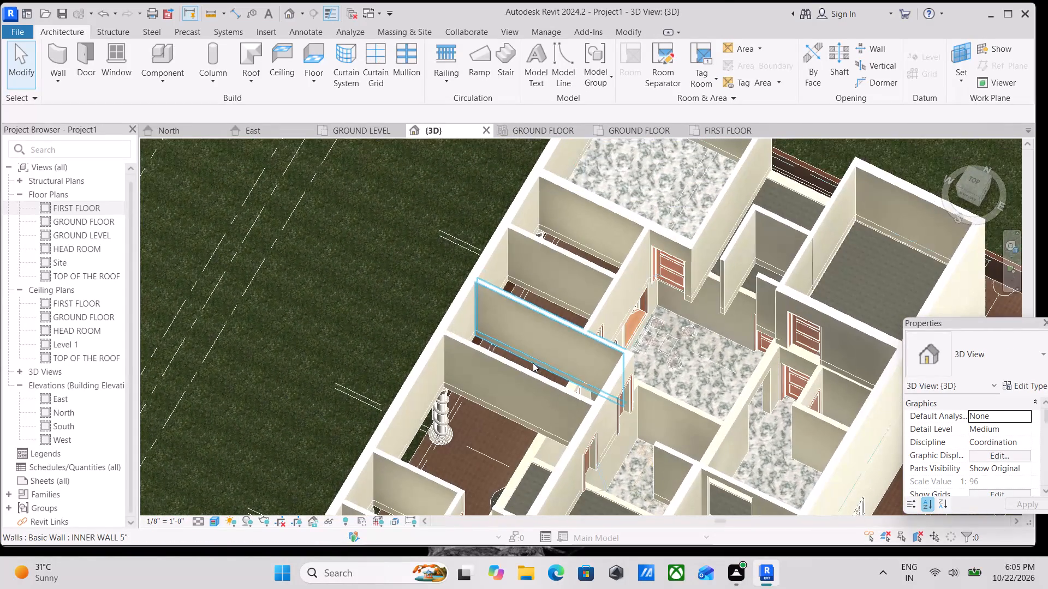
middle_click_drag(638, 216, 613, 282)
scroll(569, 210, "up", 6)
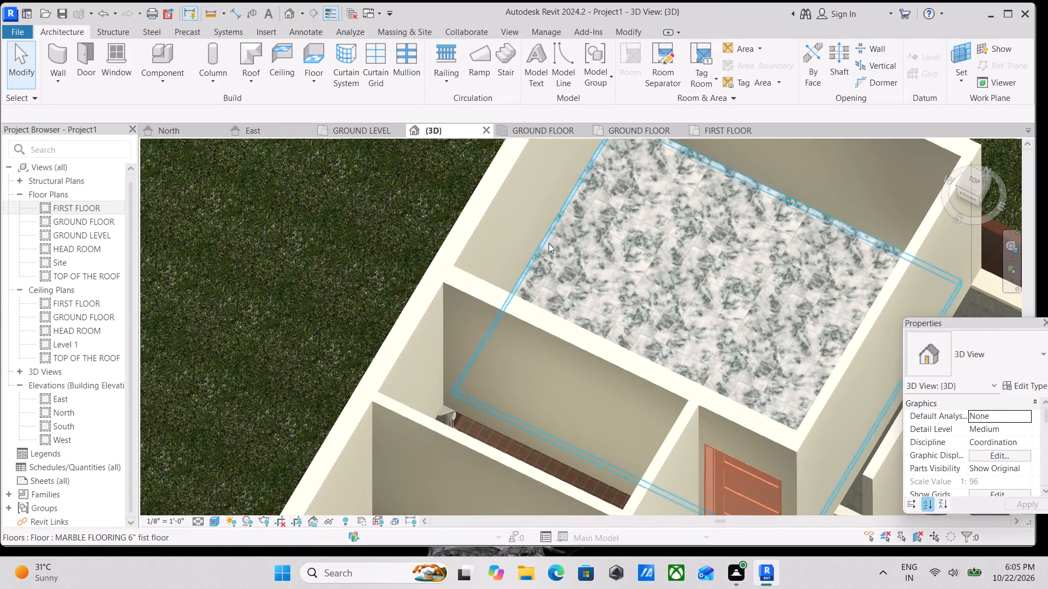
scroll(532, 277, "down", 2)
middle_click_drag(532, 277, 520, 236)
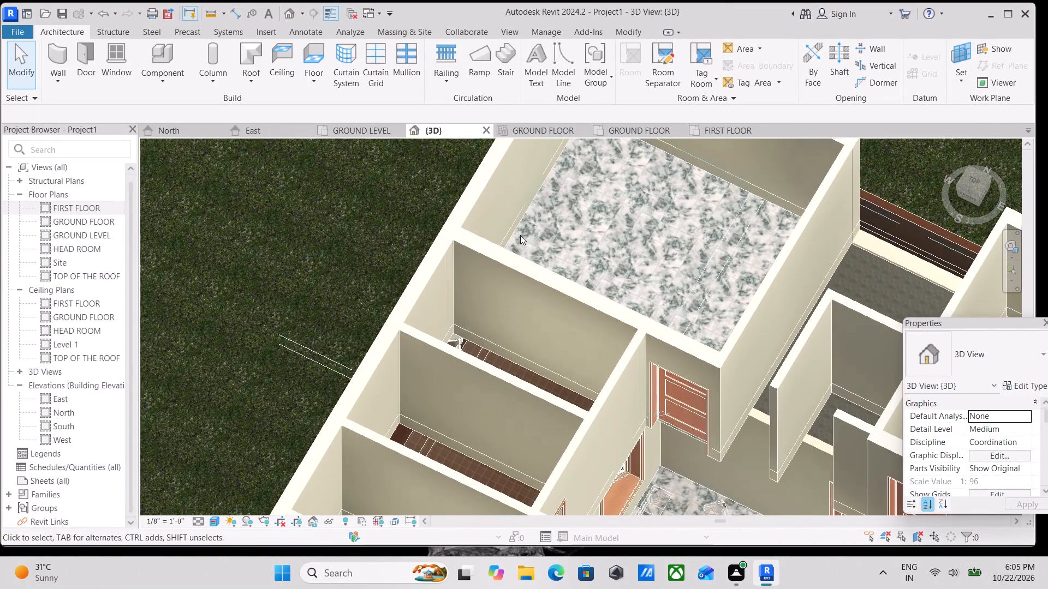
scroll(801, 477, "up", 10)
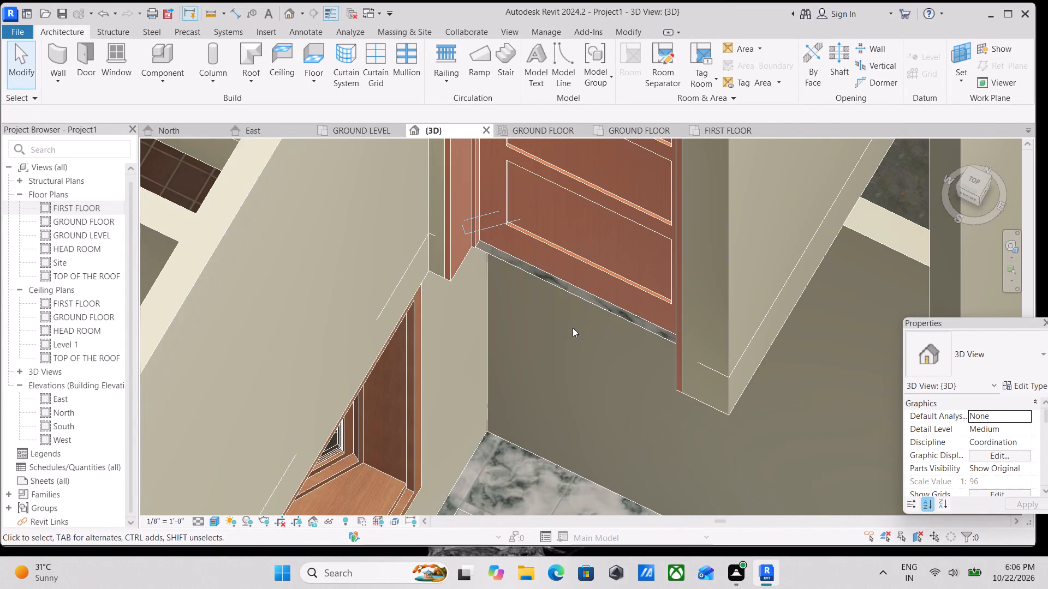
scroll(569, 315, "up", 3)
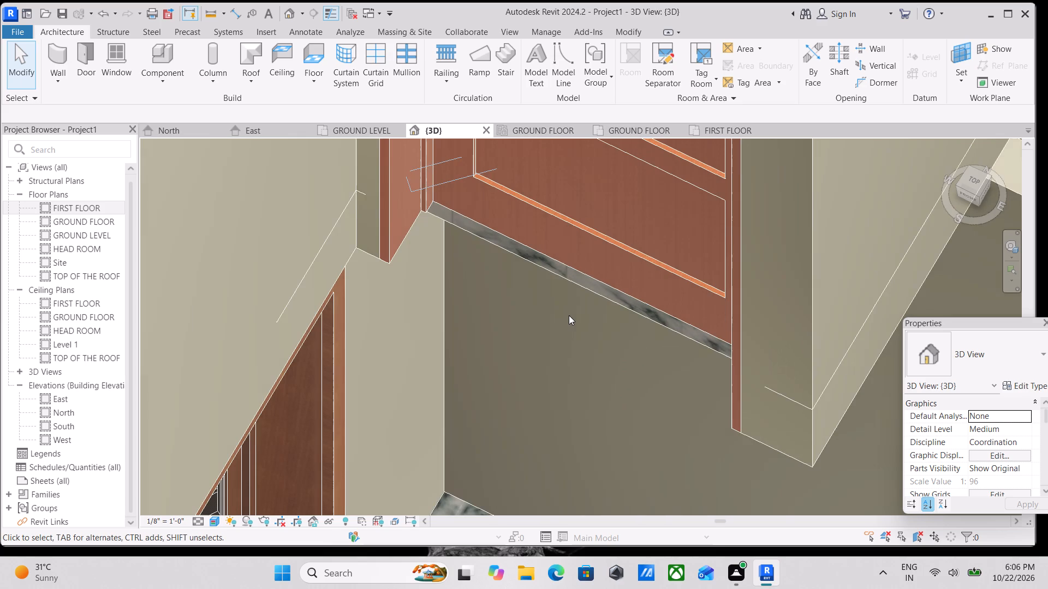
scroll(569, 315, "down", 8)
scroll(605, 284, "down", 3)
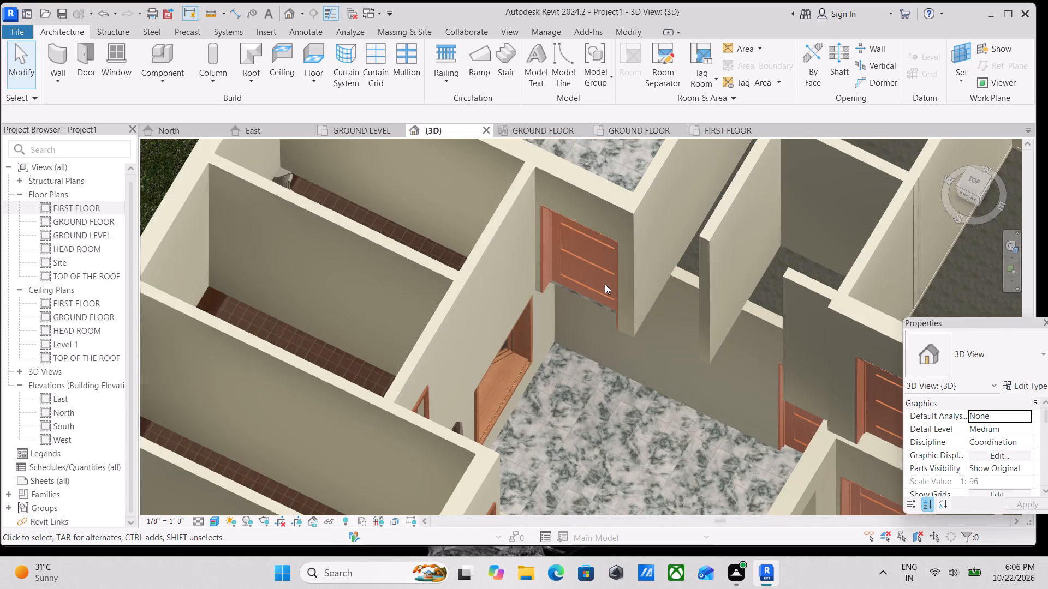
scroll(605, 284, "down", 4)
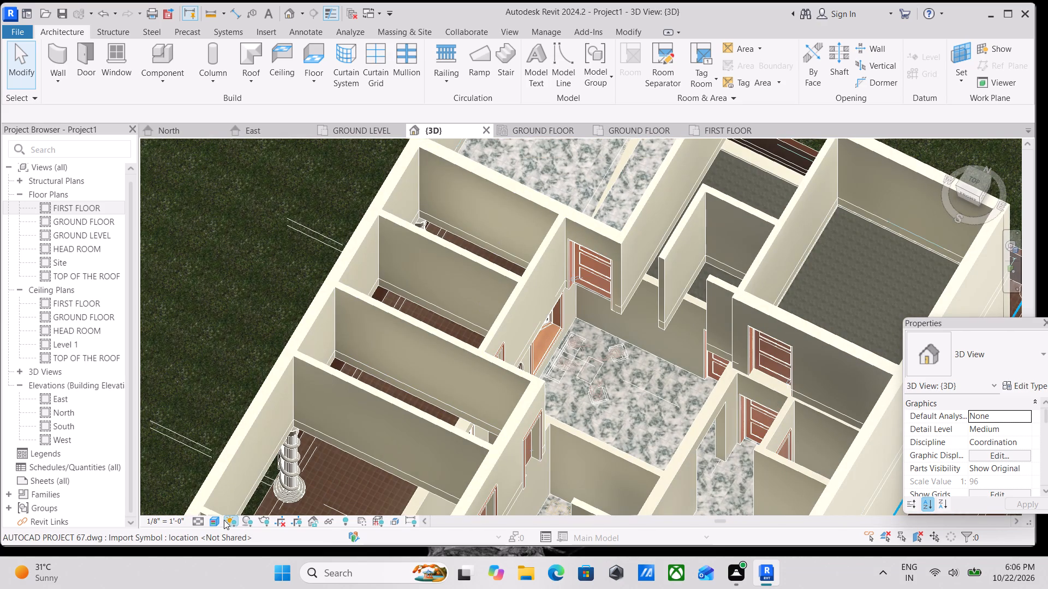
Switch the 3D view to the Shaded visual style.
left_click(212, 520)
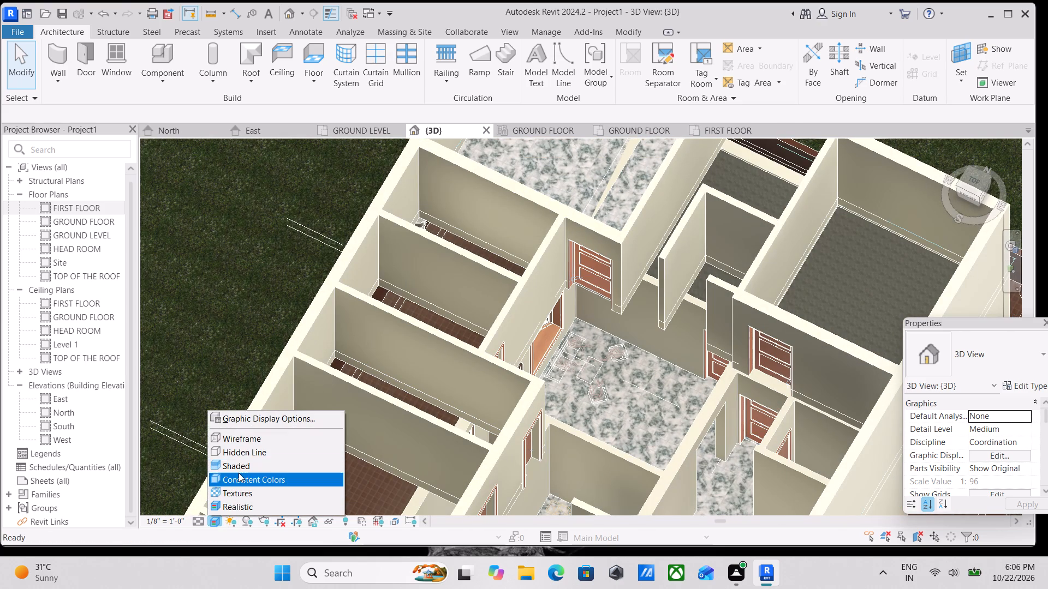
left_click(240, 464)
Set the height offset of the 14'0" x 12'6" bedroom's marble floor to 1" above the FIRST FLOOR level.
scroll(545, 261, "down", 2)
middle_click_drag(552, 283, 579, 385)
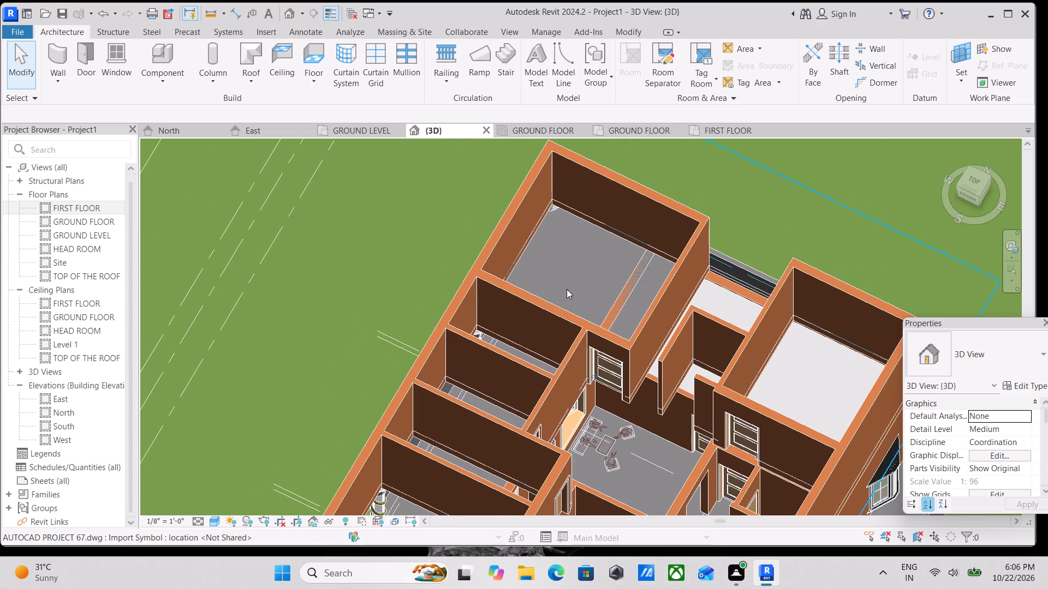
left_click(629, 247)
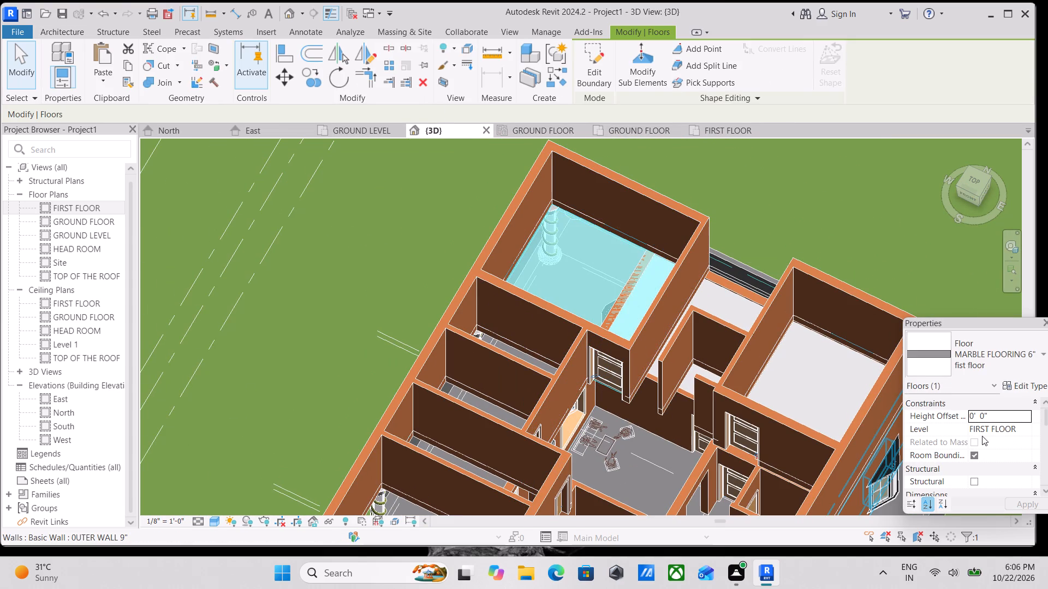
left_click(992, 412)
left_click_drag(995, 412, 957, 414)
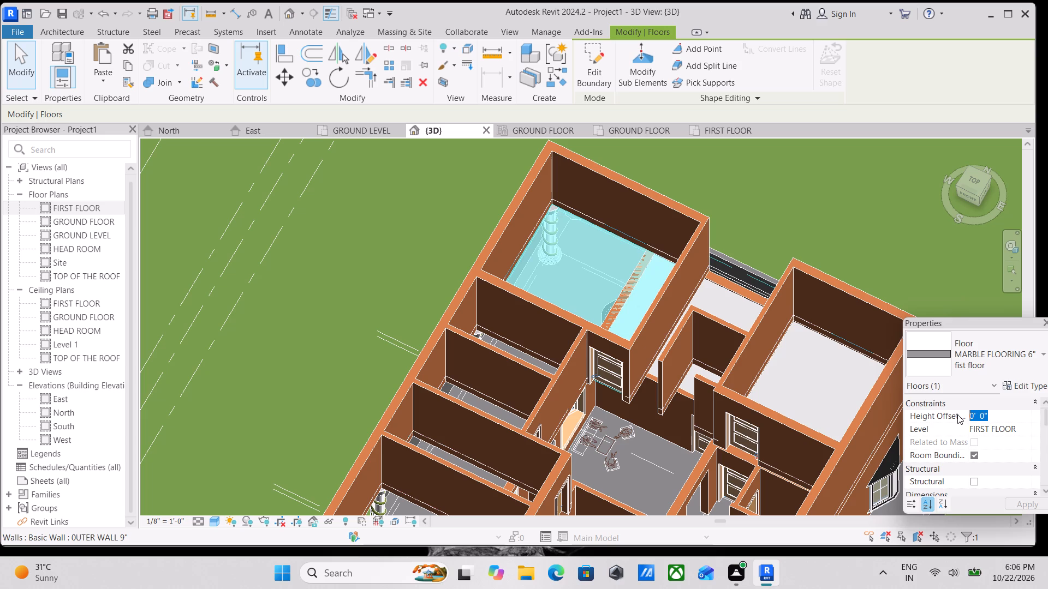
key("1")
key("shift+quotedbl")
key("Return")
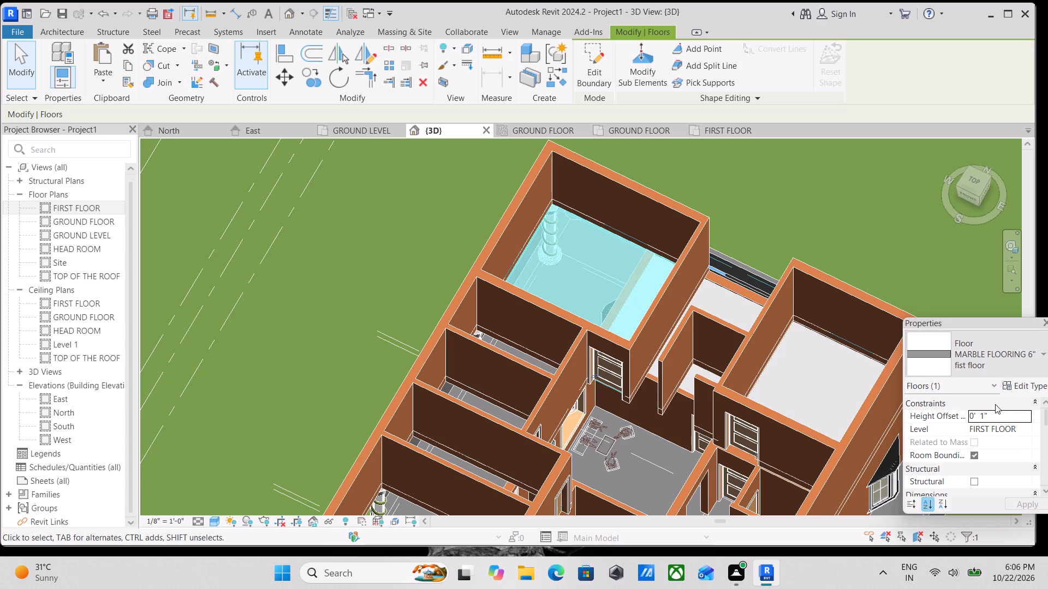
scroll(679, 288, "up", 3)
key("Escape")
Examine the raised bedroom floor against its surrounding walls and the neighbouring first-floor rooms in the 3D model.
scroll(626, 285, "up", 1)
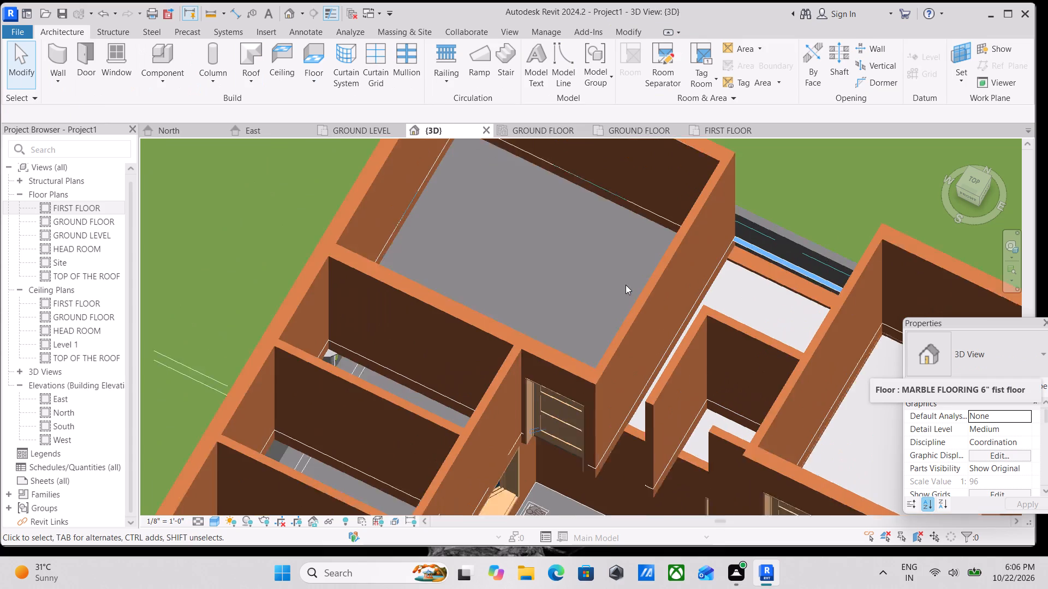
scroll(626, 285, "up", 1)
scroll(626, 285, "down", 3)
middle_click_drag(626, 285, 636, 266)
scroll(573, 268, "down", 2)
middle_click_drag(573, 268, 609, 255)
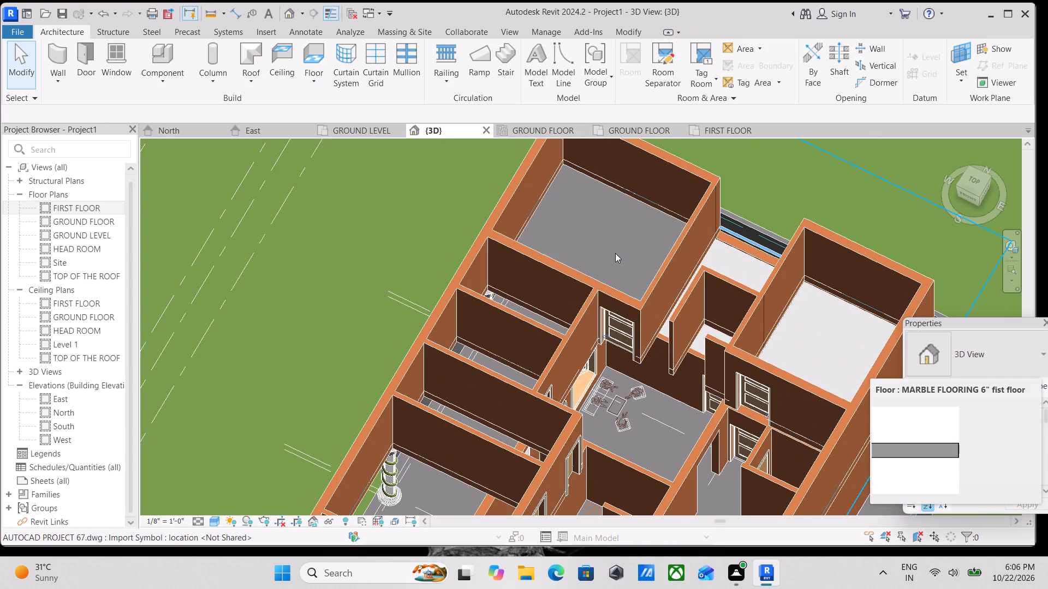
scroll(615, 253, "down", 1)
middle_click_drag(615, 253, 652, 236)
scroll(653, 235, "down", 2)
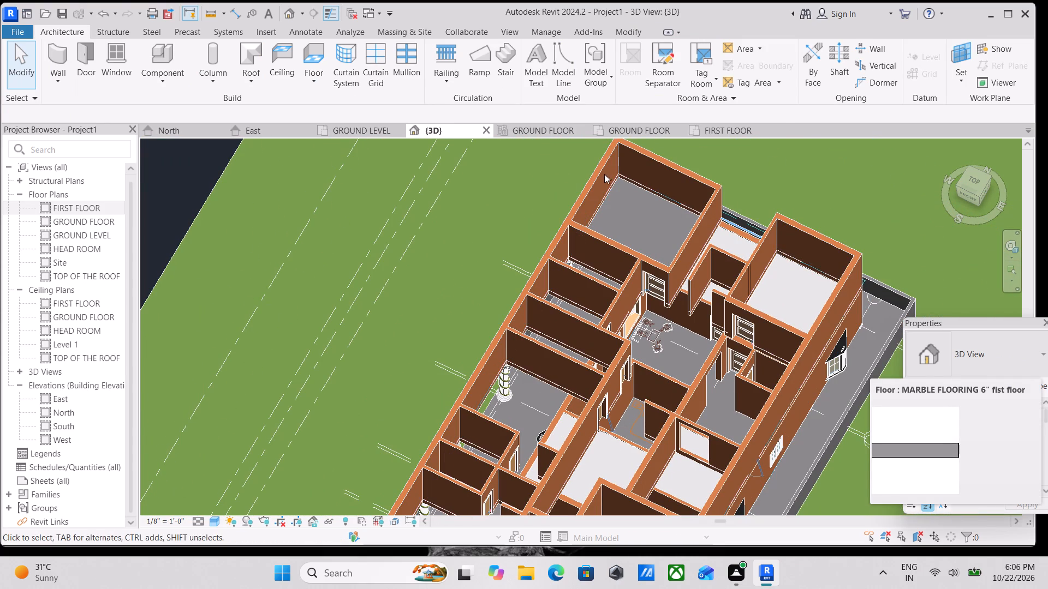
Start an architectural floor in the FIRST FLOOR plan and sketch a rectangular boundary along the inner wall faces of the 10'0" x 5'0" toilet.
left_click(702, 130)
scroll(679, 234, "up", 7)
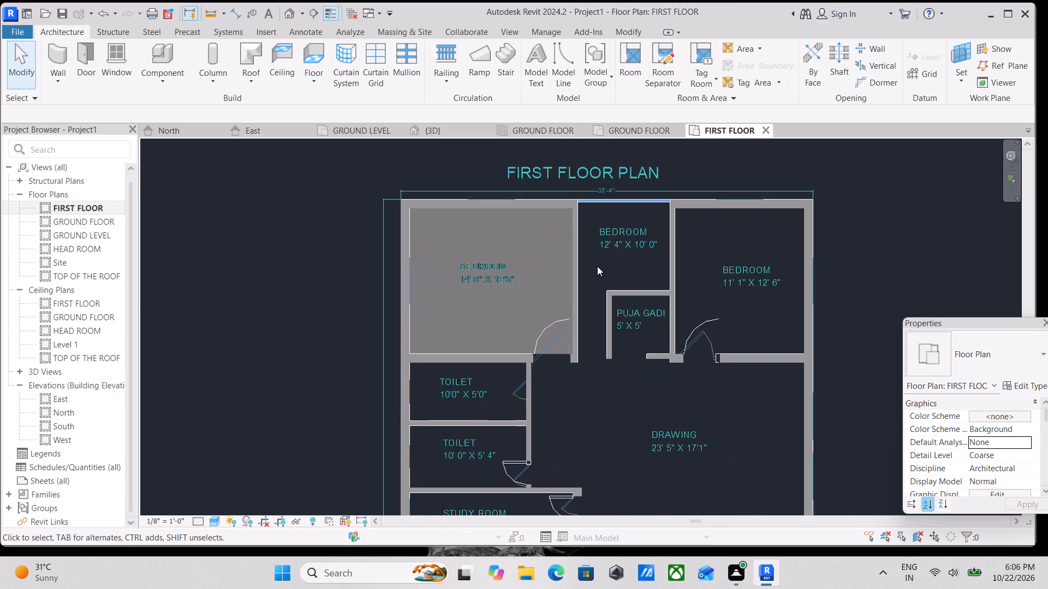
middle_click_drag(597, 266, 628, 236)
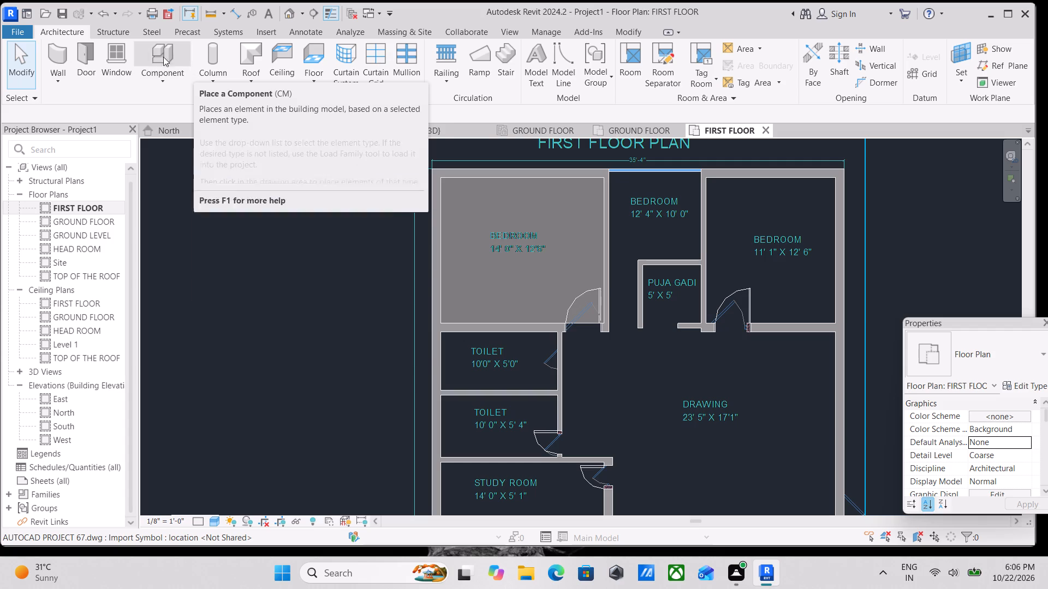
left_click(55, 23)
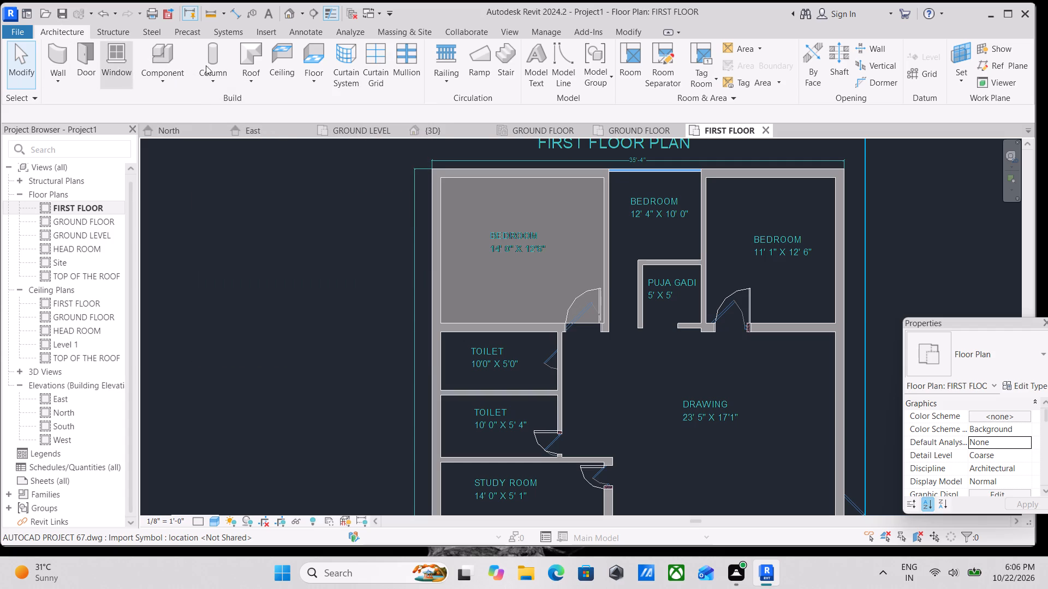
left_click(313, 77)
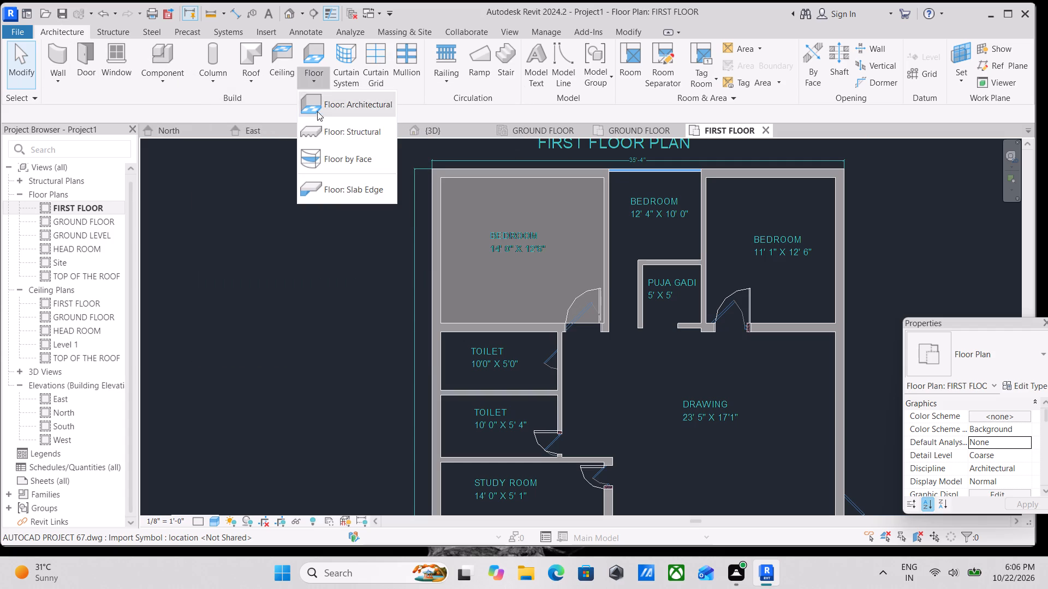
left_click(339, 104)
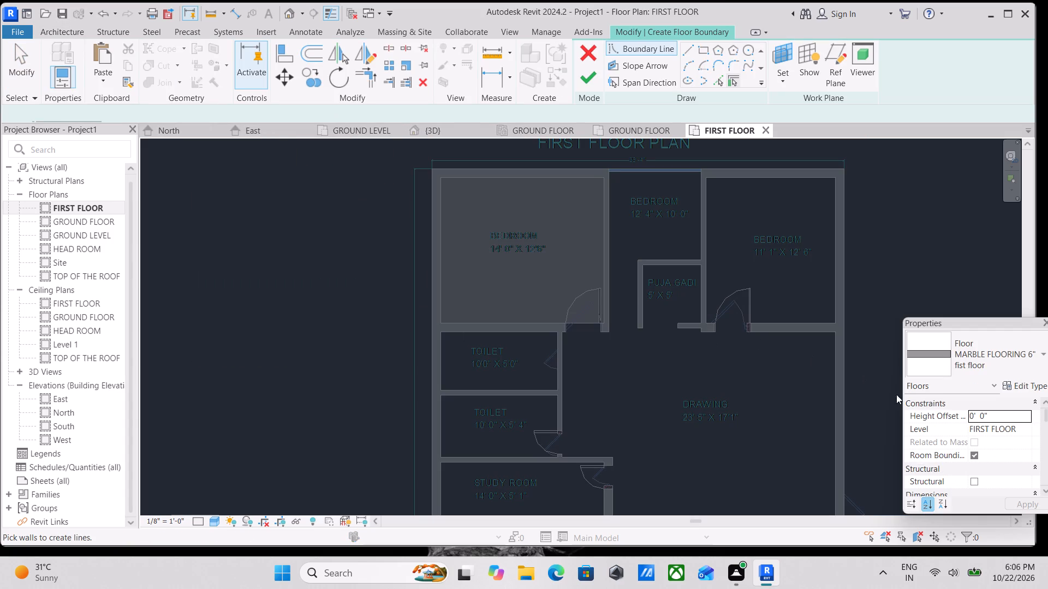
left_click(703, 51)
scroll(465, 344, "up", 6)
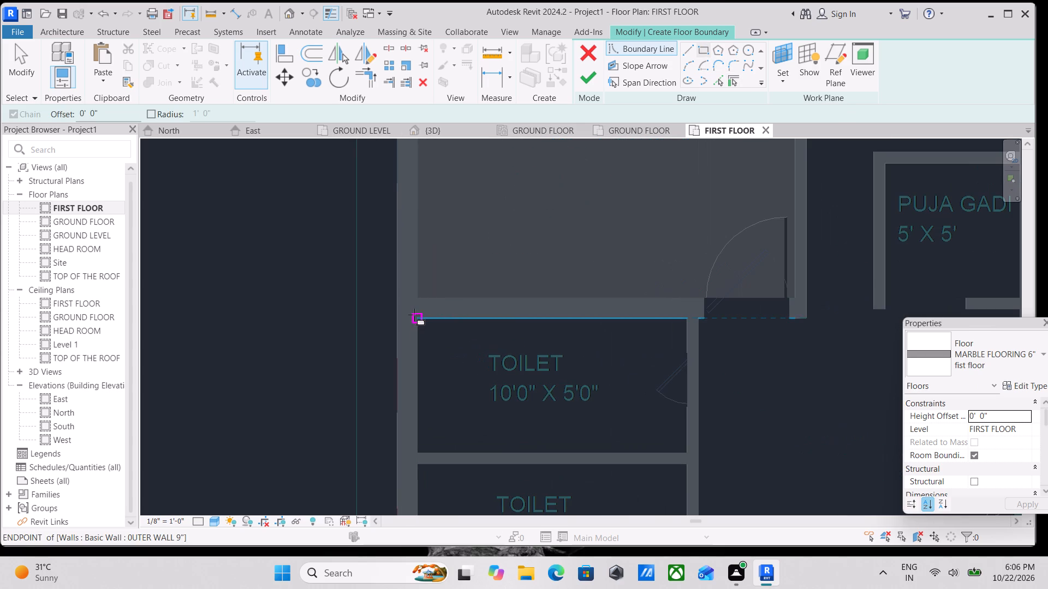
left_click(415, 316)
middle_click_drag(564, 424, 497, 354)
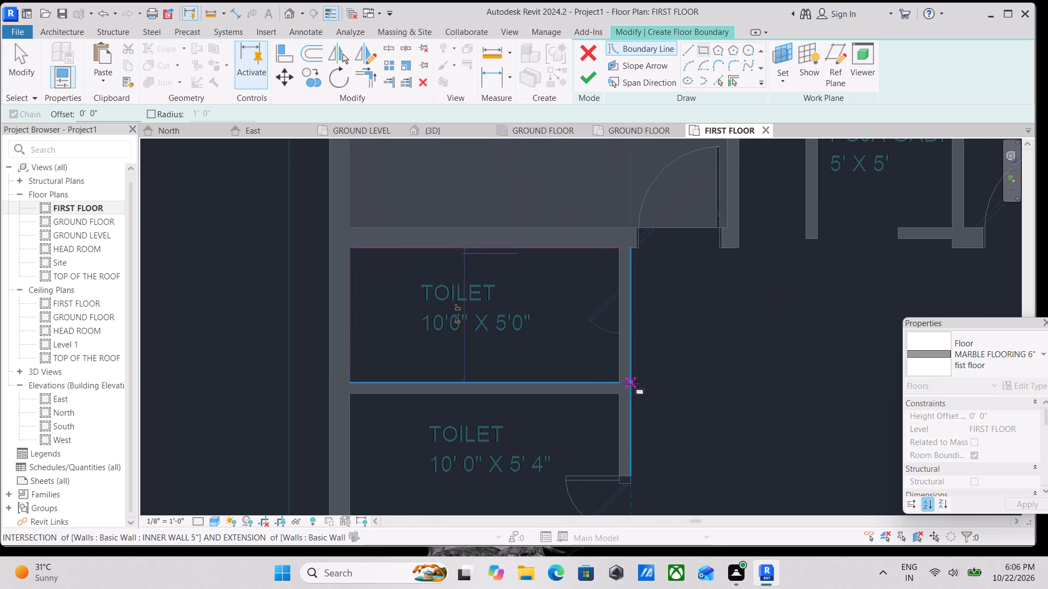
left_click(617, 381)
Add a rectangular floor boundary along the inner wall faces of the 10'0" x 5'4" toilet.
middle_click_drag(617, 380, 626, 221)
scroll(626, 221, "down", 1)
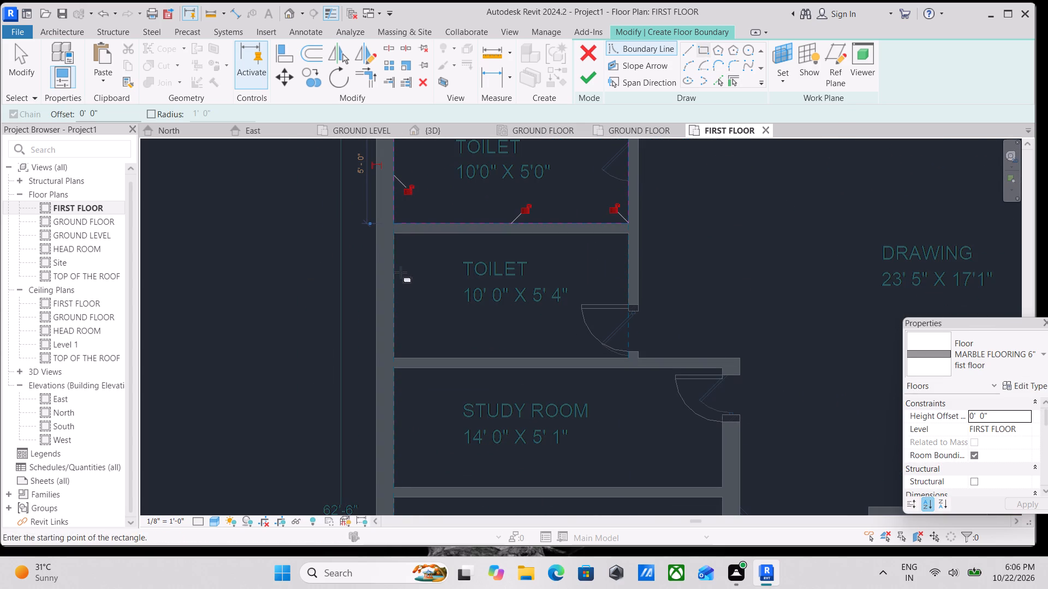
left_click(390, 236)
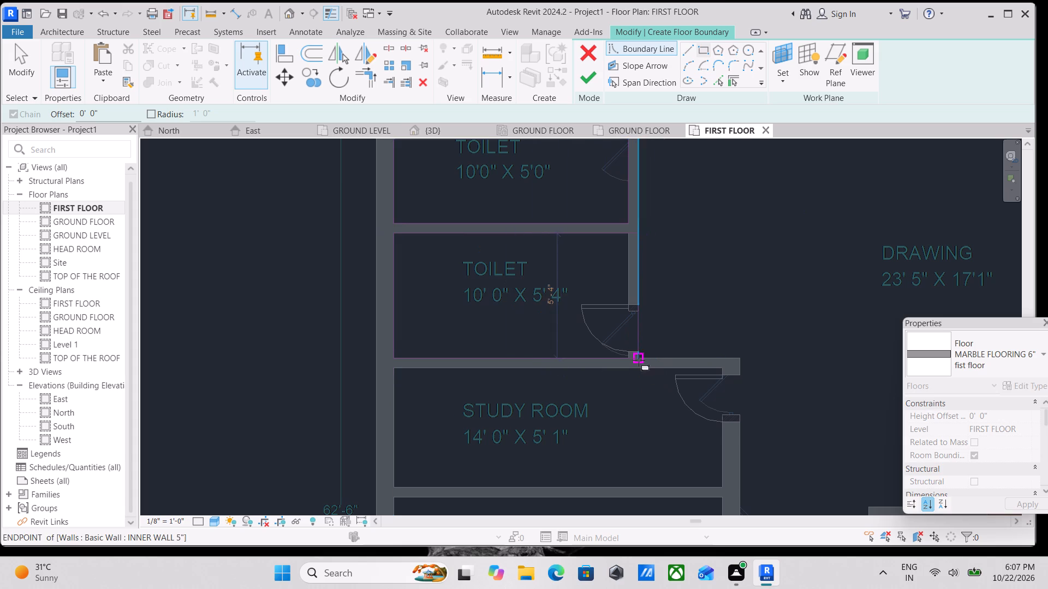
left_click(626, 358)
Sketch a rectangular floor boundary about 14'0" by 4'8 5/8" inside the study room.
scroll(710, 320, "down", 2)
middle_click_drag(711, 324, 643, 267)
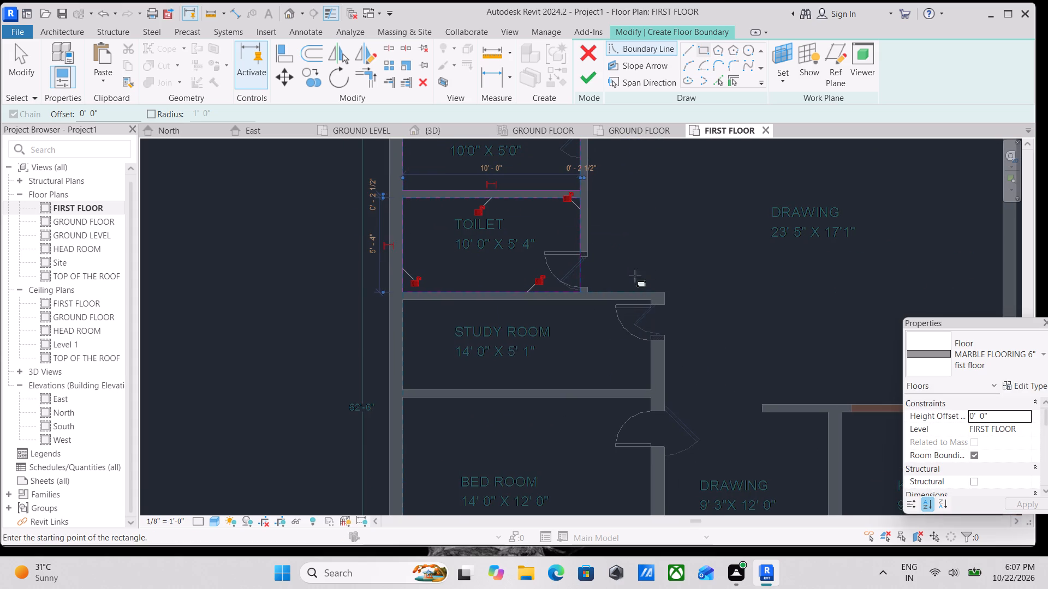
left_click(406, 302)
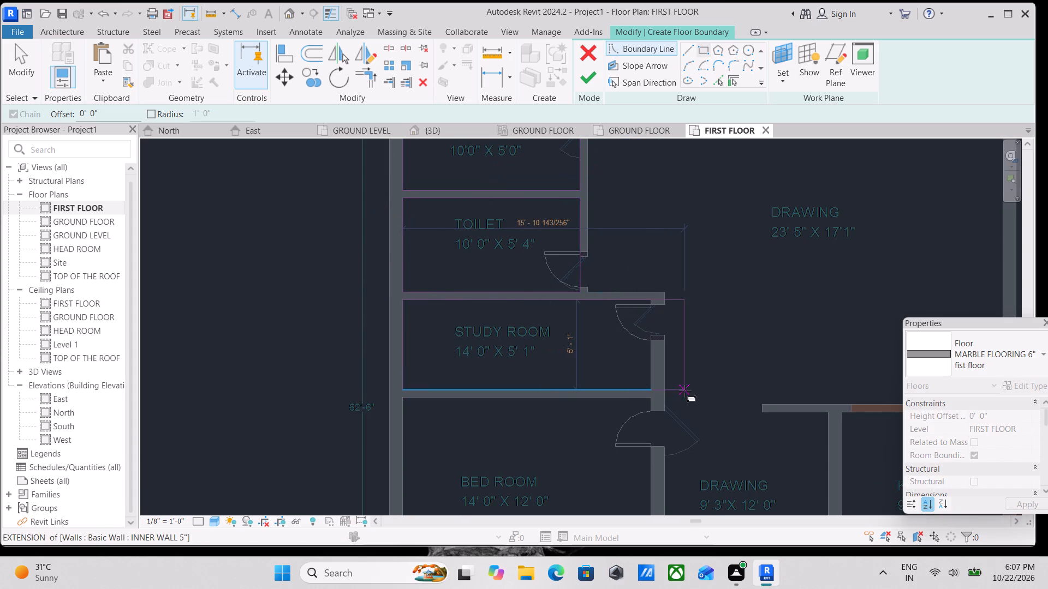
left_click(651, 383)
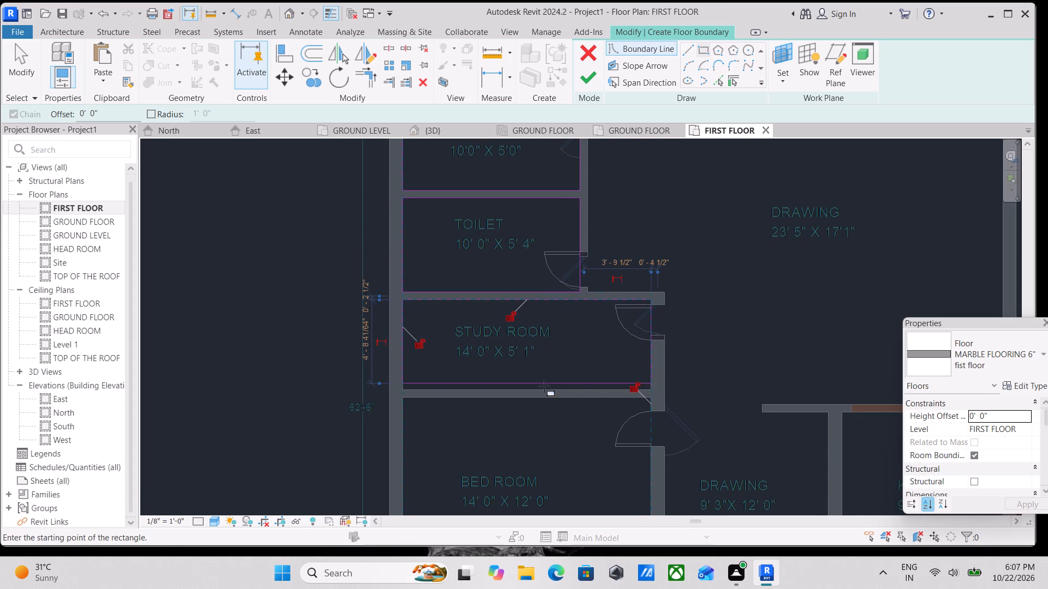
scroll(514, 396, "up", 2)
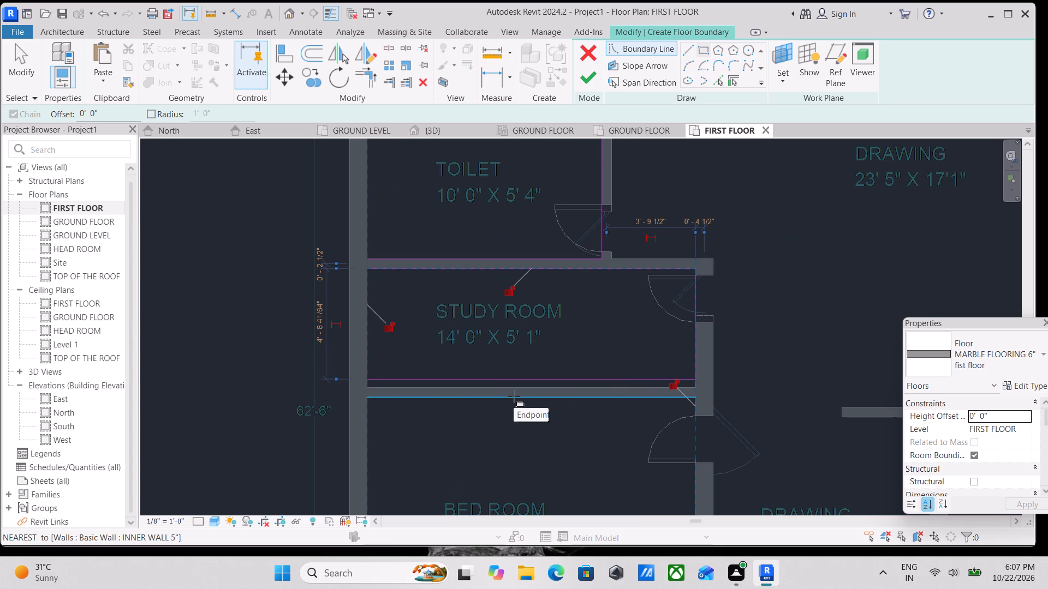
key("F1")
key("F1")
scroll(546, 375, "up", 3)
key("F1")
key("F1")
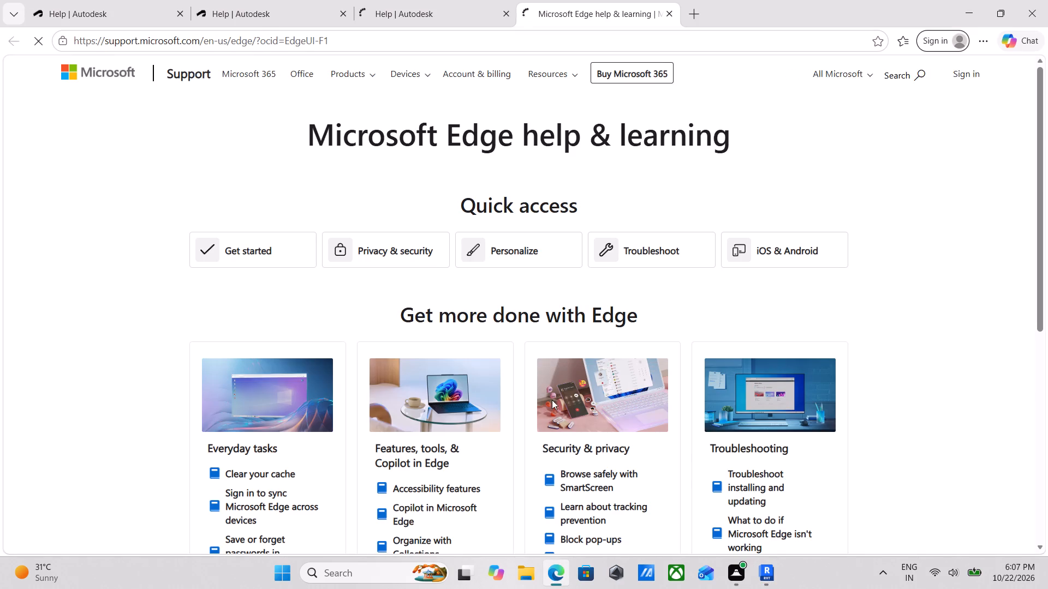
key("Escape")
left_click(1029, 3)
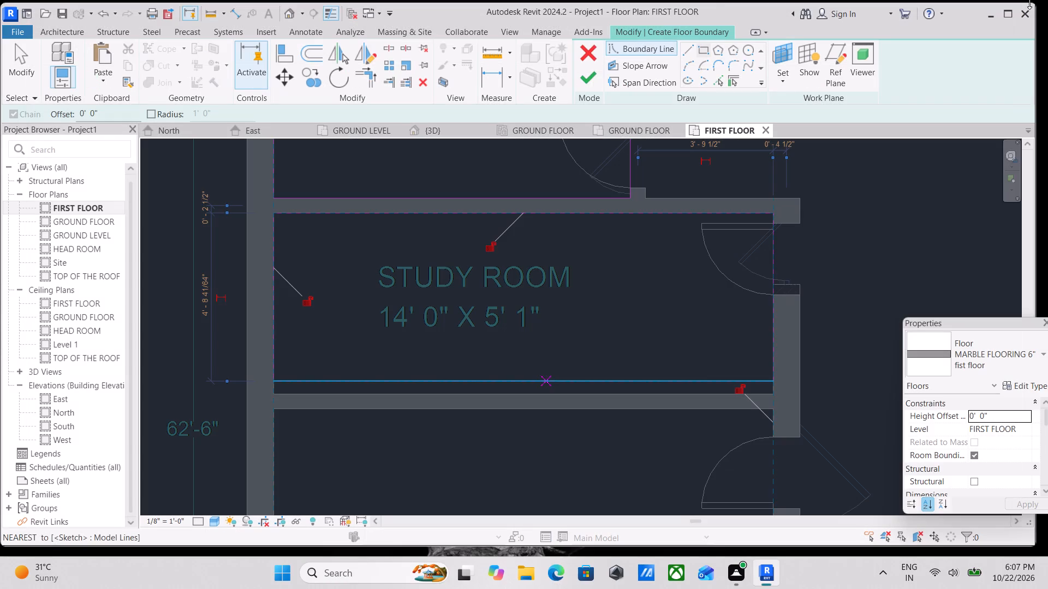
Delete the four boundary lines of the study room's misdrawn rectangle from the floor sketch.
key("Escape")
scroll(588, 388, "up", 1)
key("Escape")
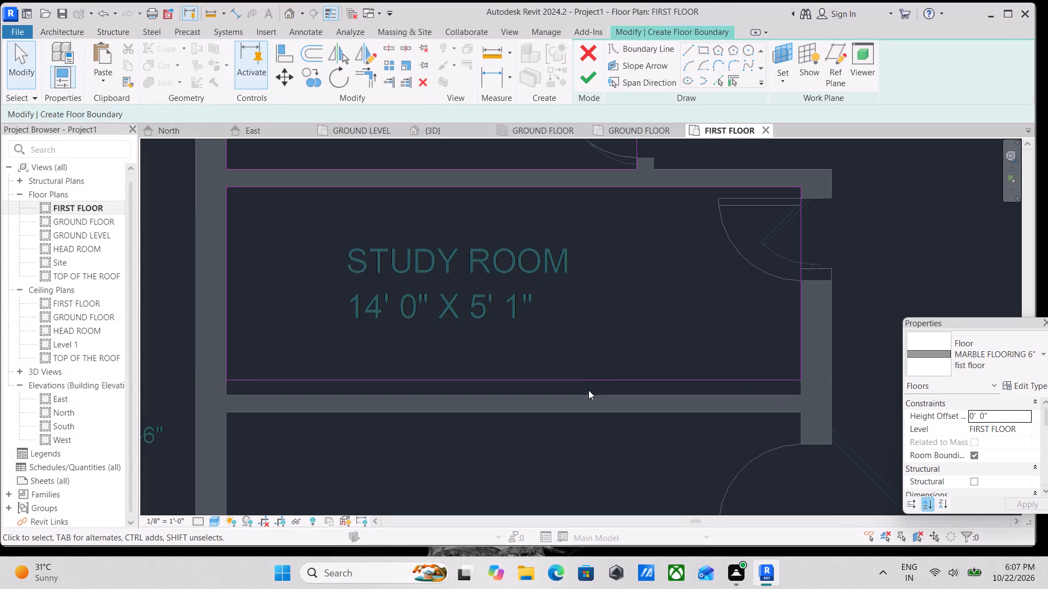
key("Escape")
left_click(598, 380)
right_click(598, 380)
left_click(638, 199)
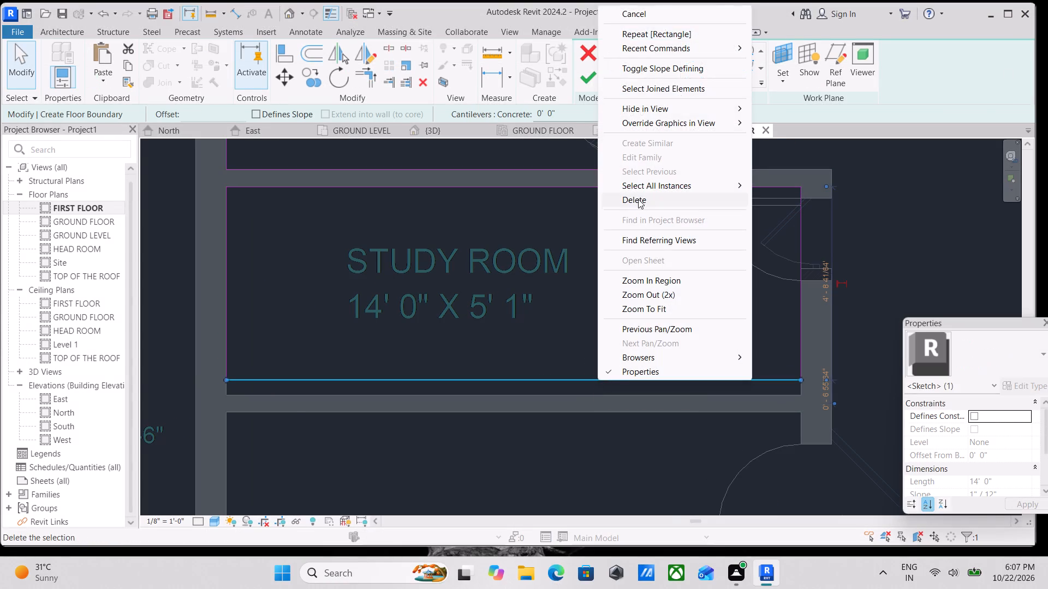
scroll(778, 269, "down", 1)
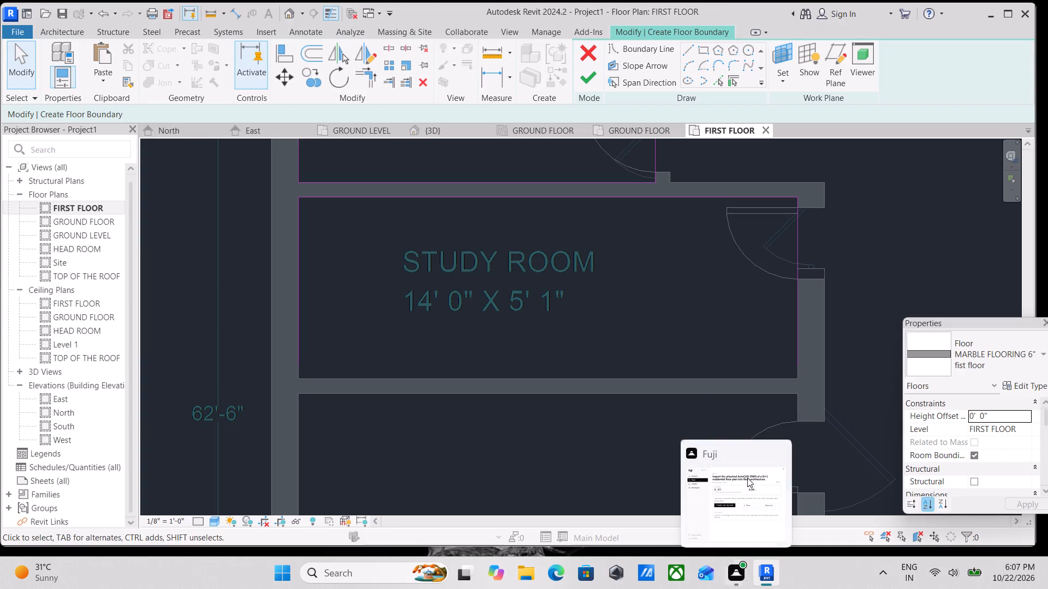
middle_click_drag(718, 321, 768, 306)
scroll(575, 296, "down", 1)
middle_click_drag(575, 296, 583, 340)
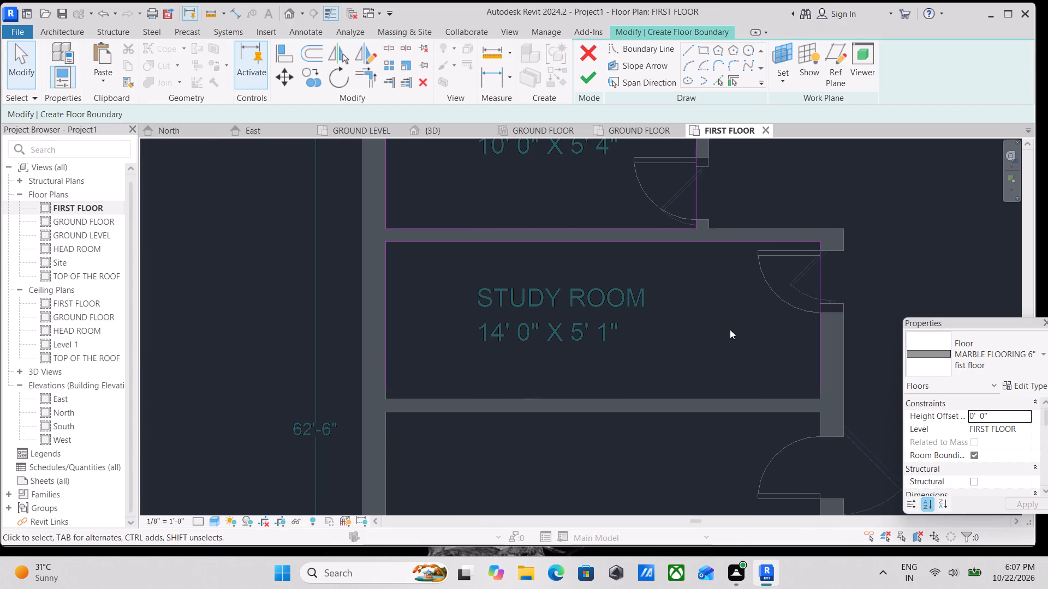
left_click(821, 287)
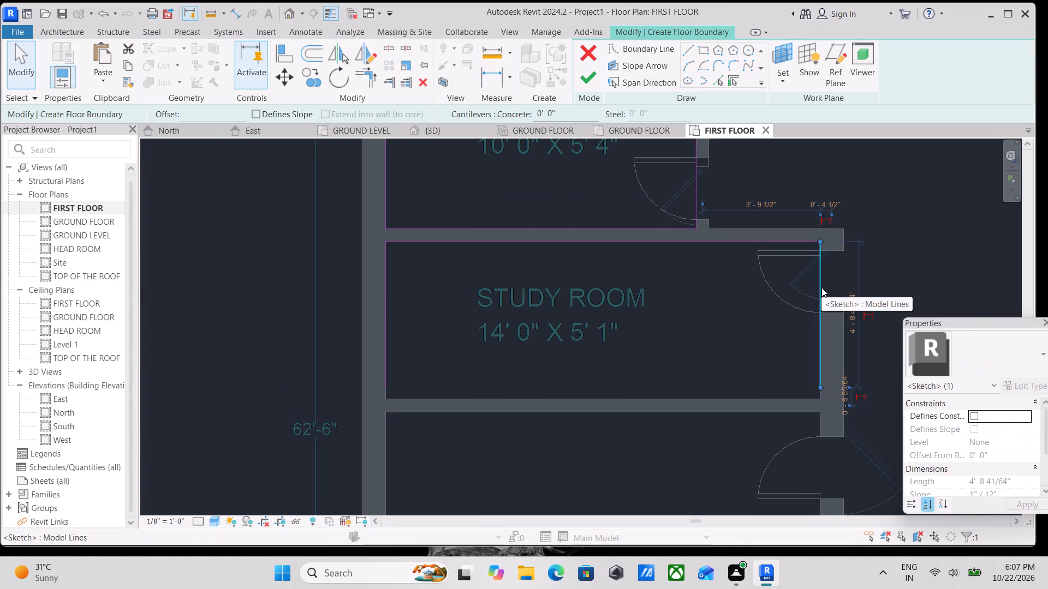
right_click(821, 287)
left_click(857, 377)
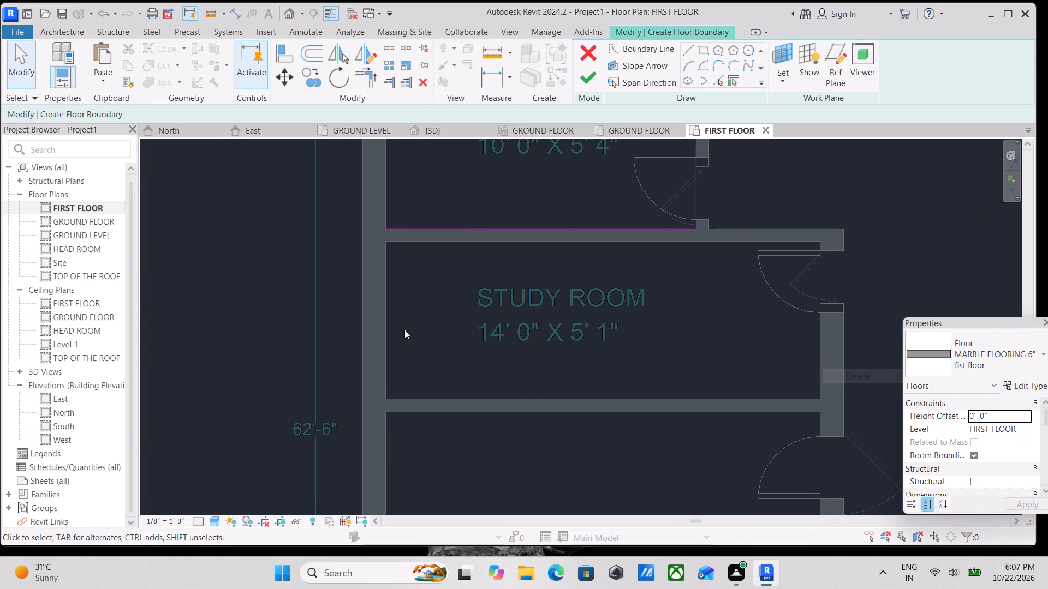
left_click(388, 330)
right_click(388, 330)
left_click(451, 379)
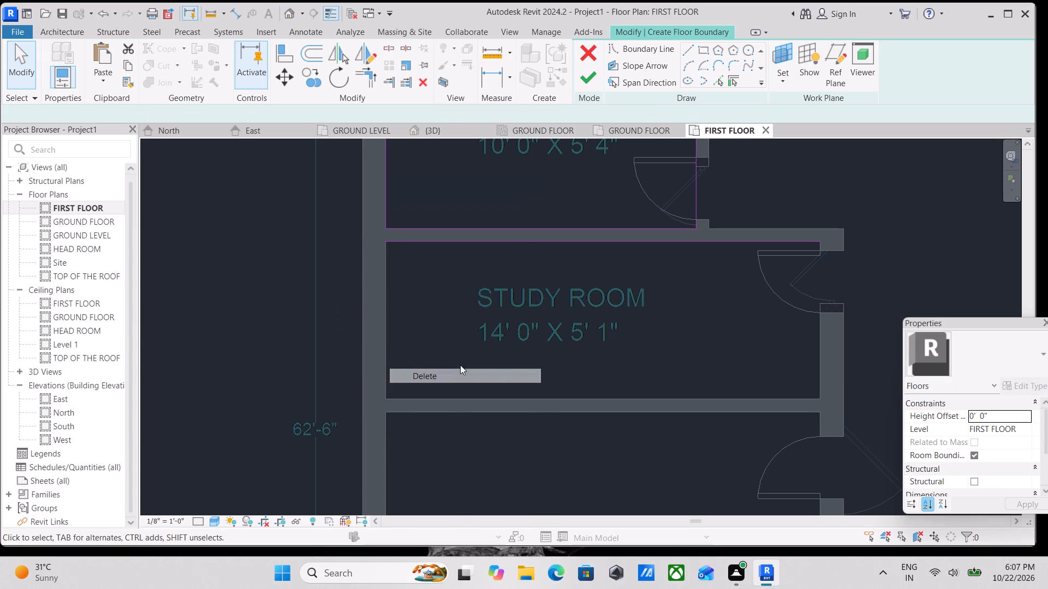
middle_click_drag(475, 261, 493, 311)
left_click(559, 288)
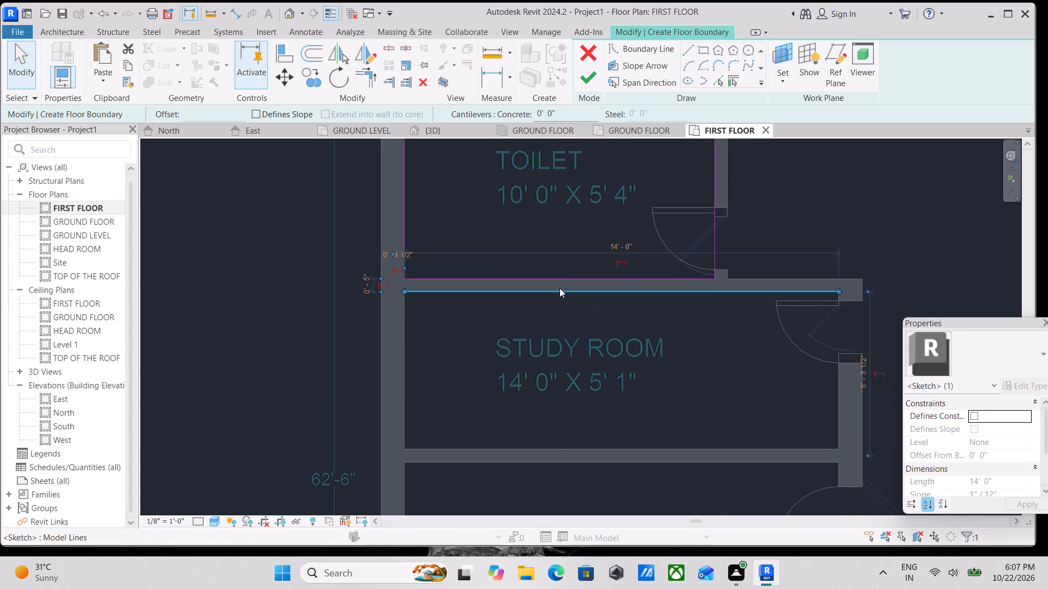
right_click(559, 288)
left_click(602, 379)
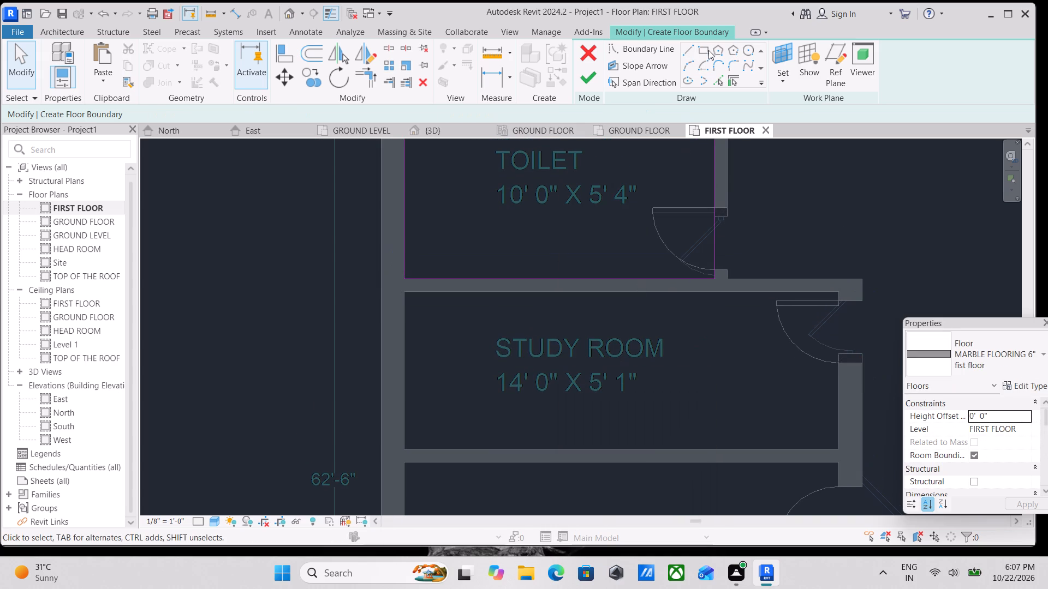
Sketch a rectangular floor boundary 14'0" by 5'1" along the inner wall faces of the study room.
left_click(708, 49)
left_click(407, 292)
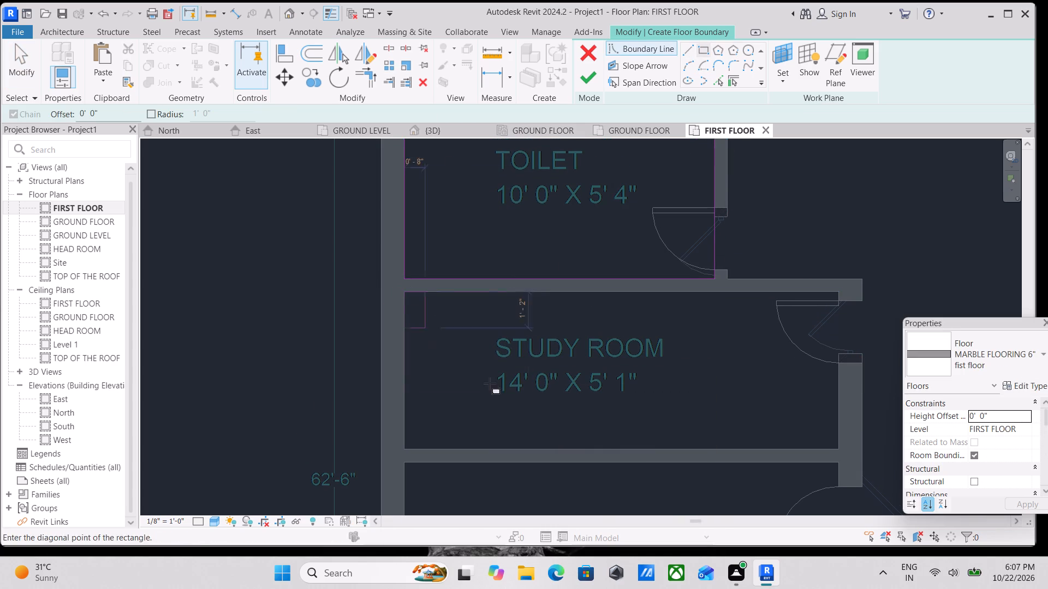
middle_click_drag(533, 404, 397, 356)
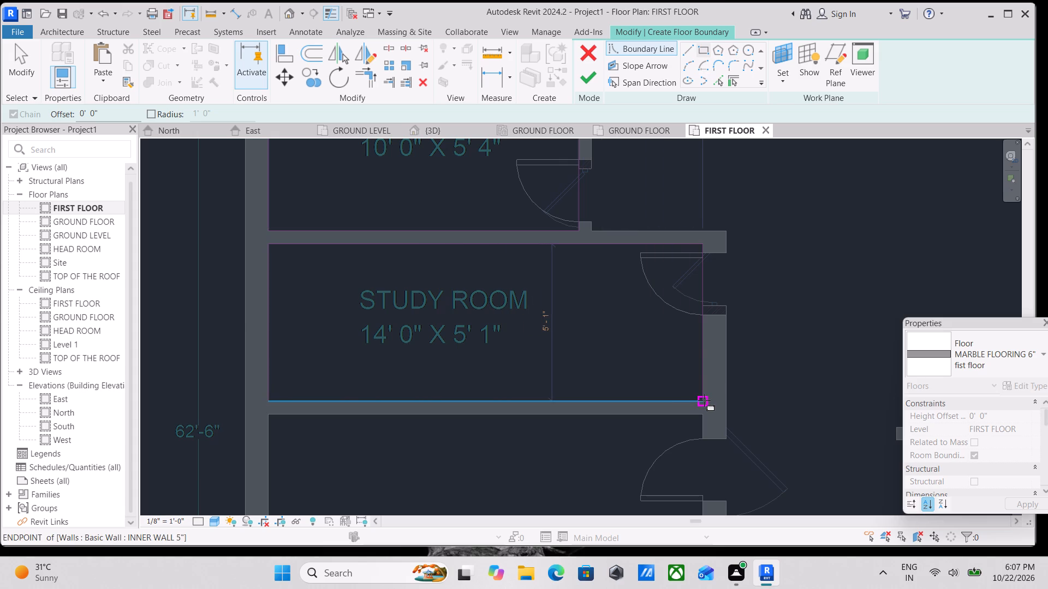
left_click(704, 400)
Add a rectangular floor boundary along the inner wall faces of the 14'0" x 12'0" bedroom below the study room.
middle_click_drag(473, 318, 711, 176)
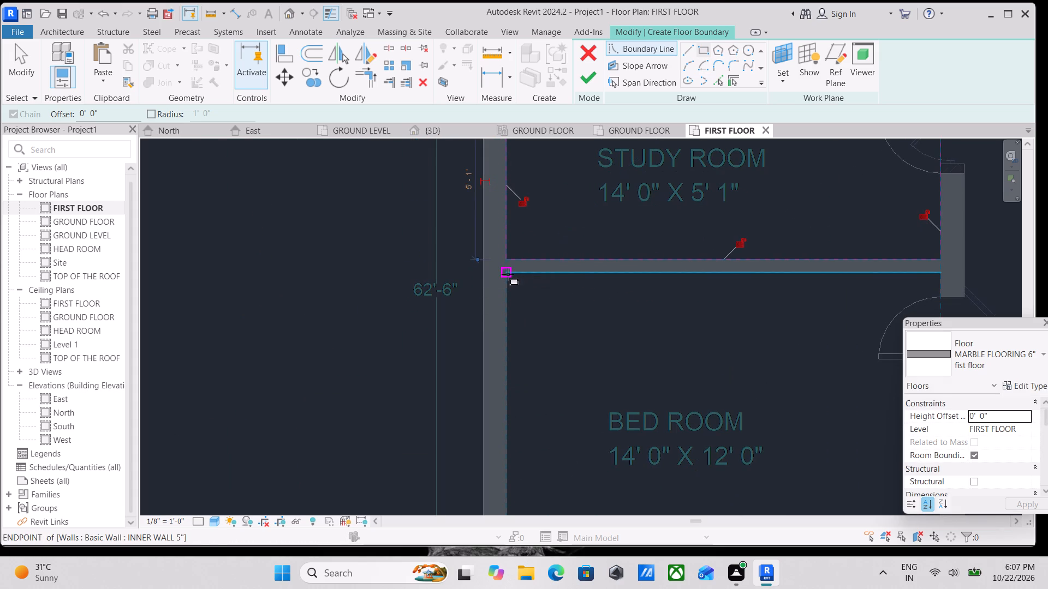
left_click(508, 274)
middle_click_drag(631, 400, 517, 239)
middle_click_drag(648, 359, 579, 310)
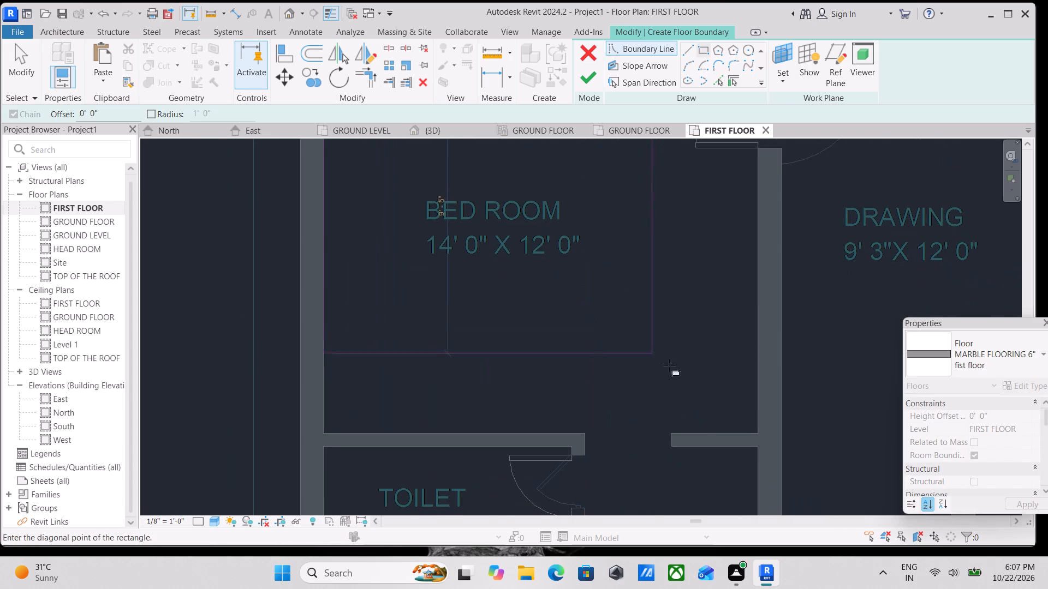
left_click(759, 430)
Sketch a rectangular floor boundary about 8'0" by 5'2 1/2" in the 8'0" x 5'0" toilet below the bedroom.
scroll(639, 321, "down", 3)
middle_click_drag(639, 321, 678, 290)
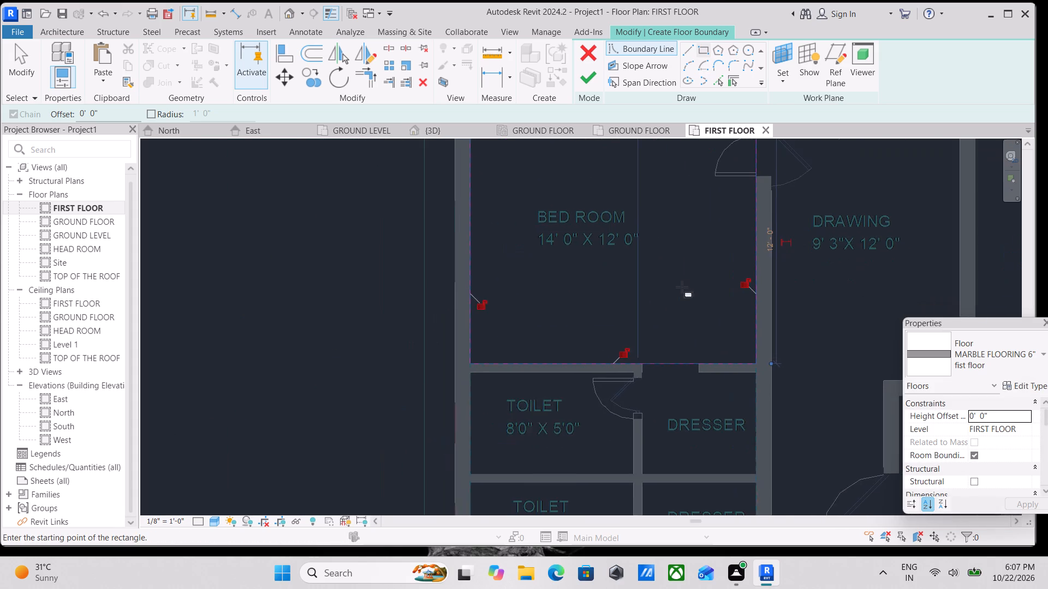
scroll(682, 287, "down", 2)
middle_click_drag(682, 287, 616, 324)
middle_click_drag(616, 324, 594, 263)
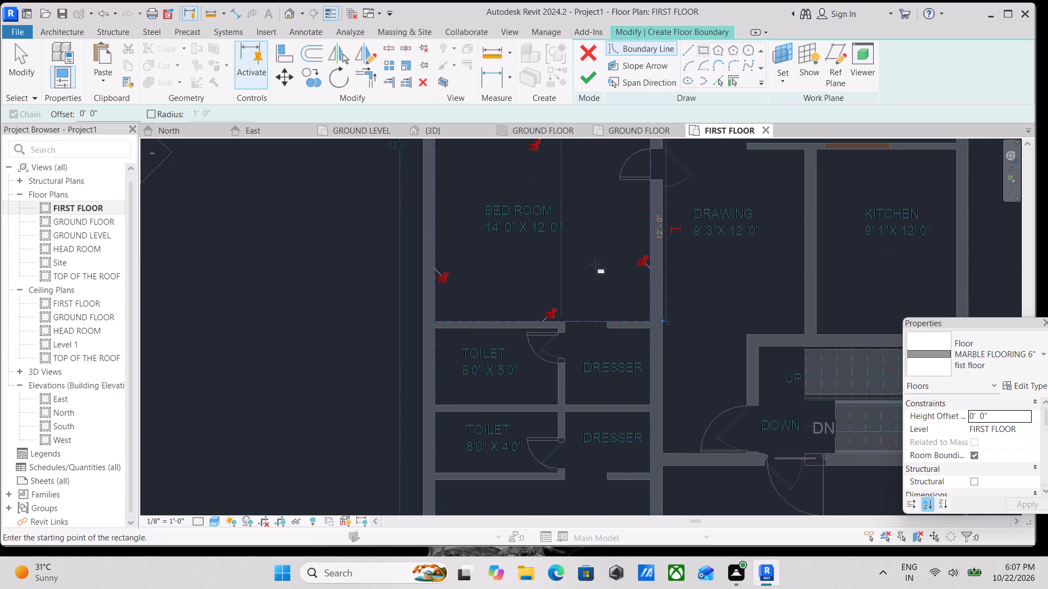
scroll(588, 285, "down", 1)
middle_click_drag(588, 285, 527, 243)
scroll(392, 287, "up", 5)
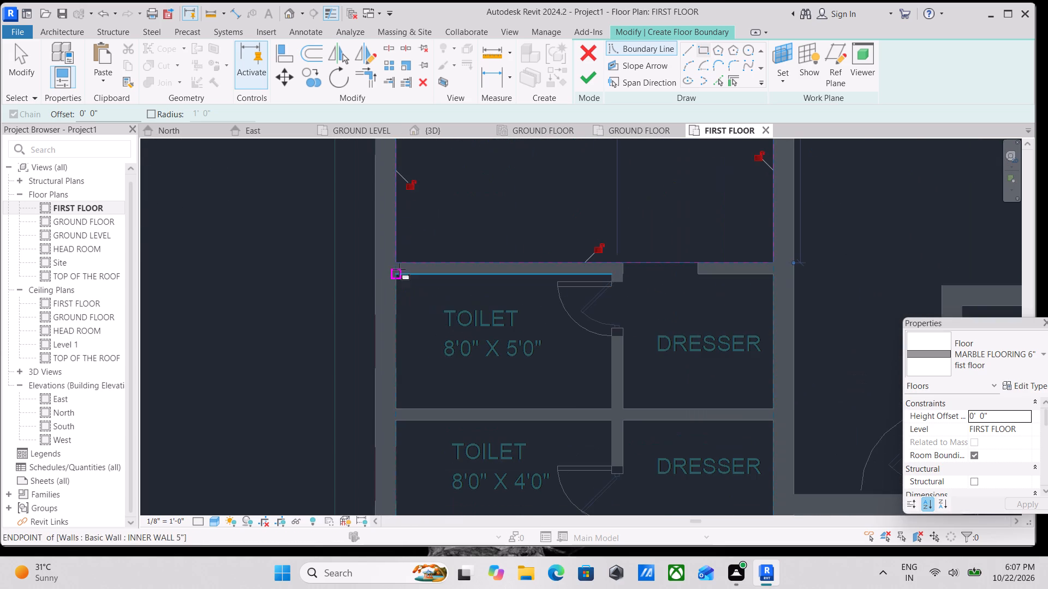
left_click(395, 277)
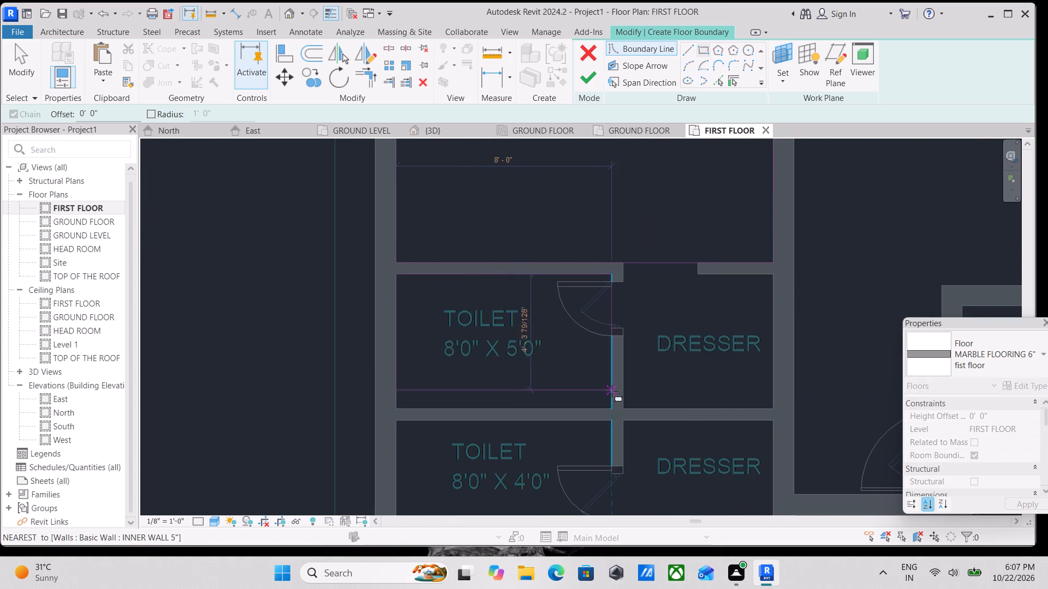
left_click(609, 412)
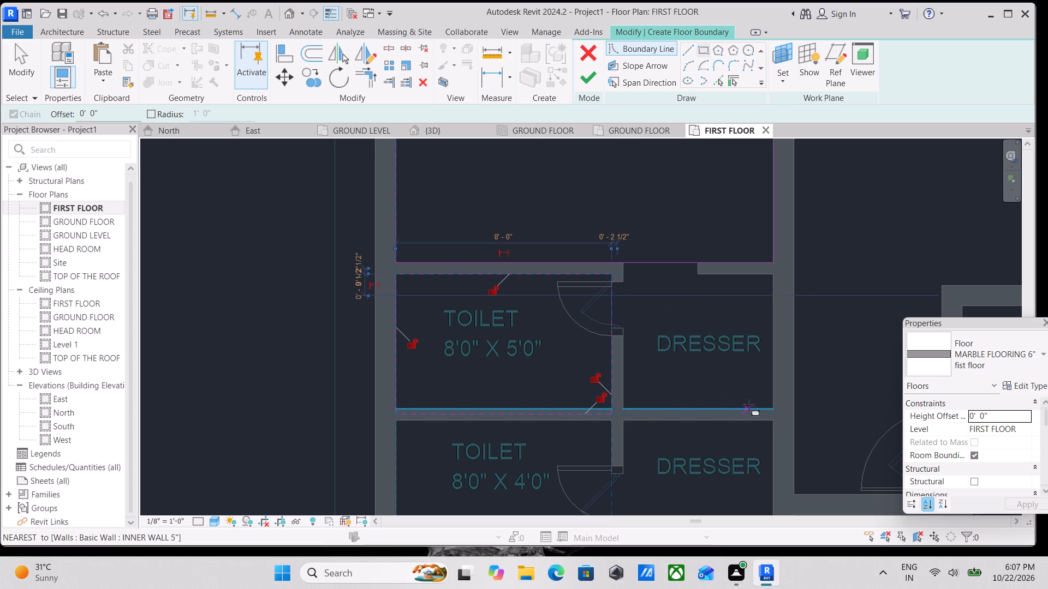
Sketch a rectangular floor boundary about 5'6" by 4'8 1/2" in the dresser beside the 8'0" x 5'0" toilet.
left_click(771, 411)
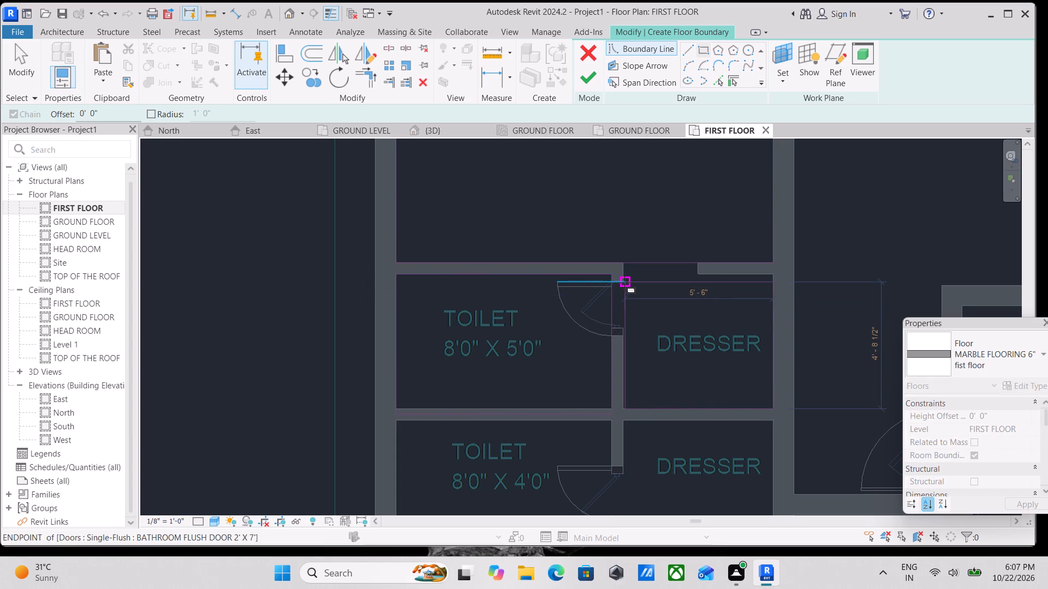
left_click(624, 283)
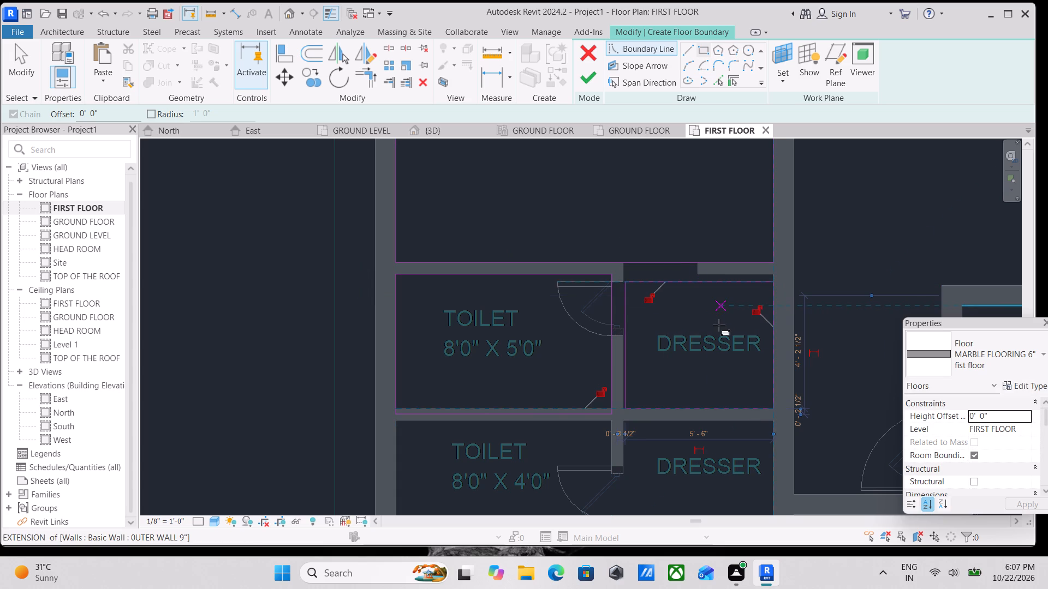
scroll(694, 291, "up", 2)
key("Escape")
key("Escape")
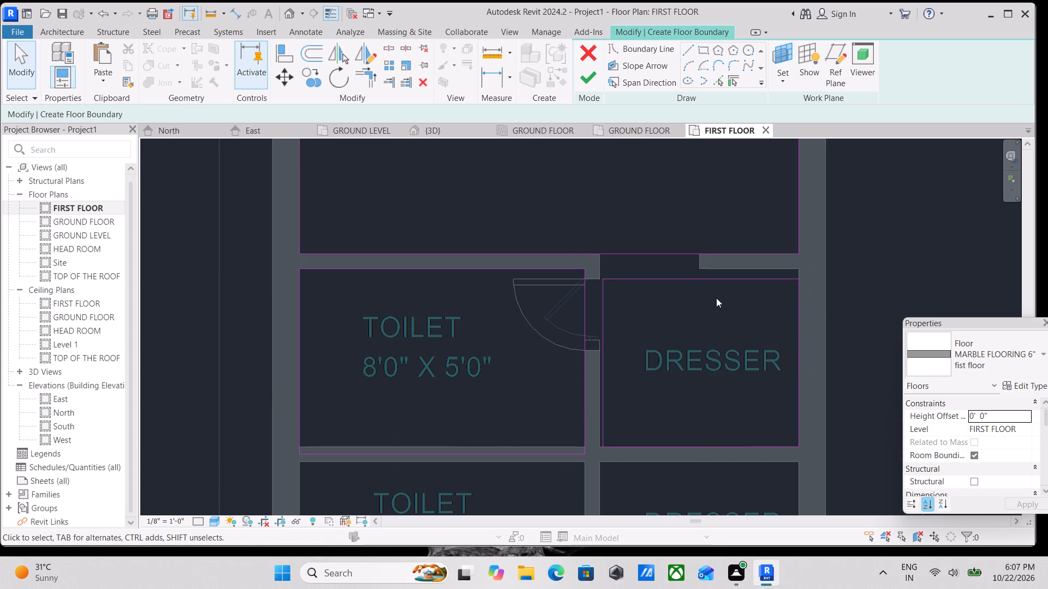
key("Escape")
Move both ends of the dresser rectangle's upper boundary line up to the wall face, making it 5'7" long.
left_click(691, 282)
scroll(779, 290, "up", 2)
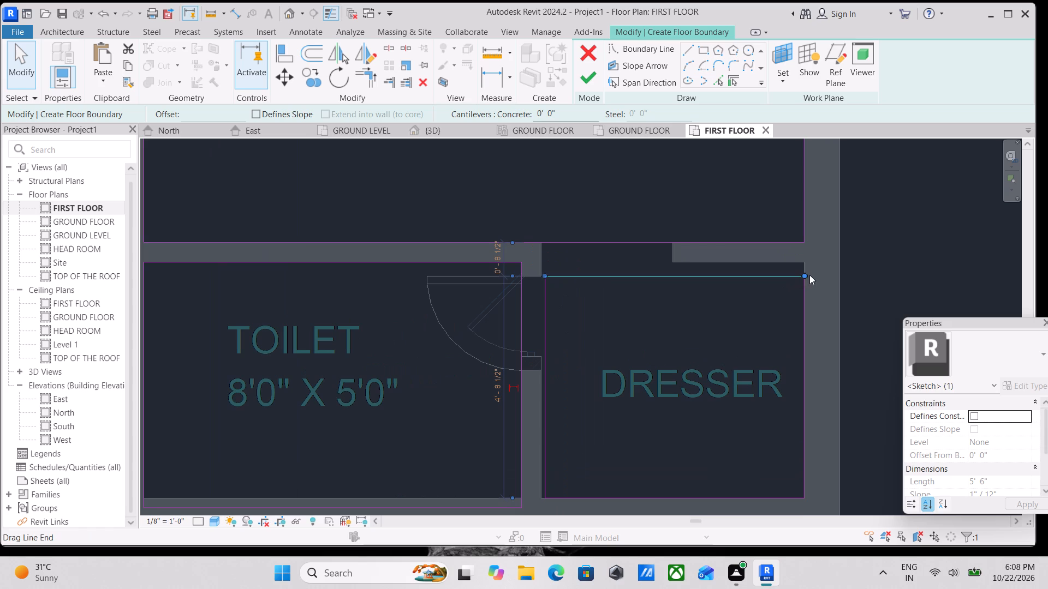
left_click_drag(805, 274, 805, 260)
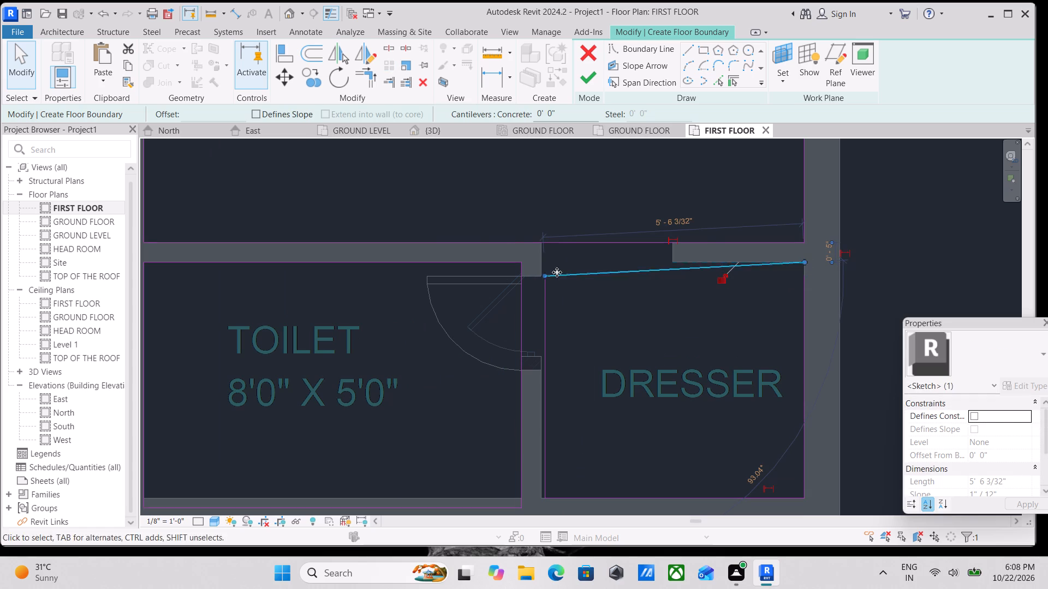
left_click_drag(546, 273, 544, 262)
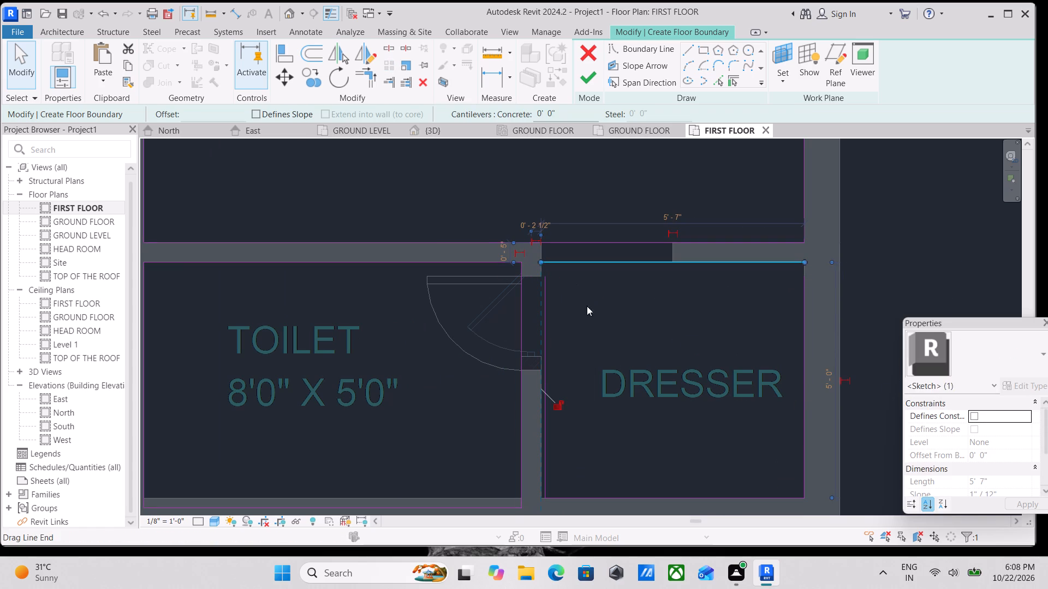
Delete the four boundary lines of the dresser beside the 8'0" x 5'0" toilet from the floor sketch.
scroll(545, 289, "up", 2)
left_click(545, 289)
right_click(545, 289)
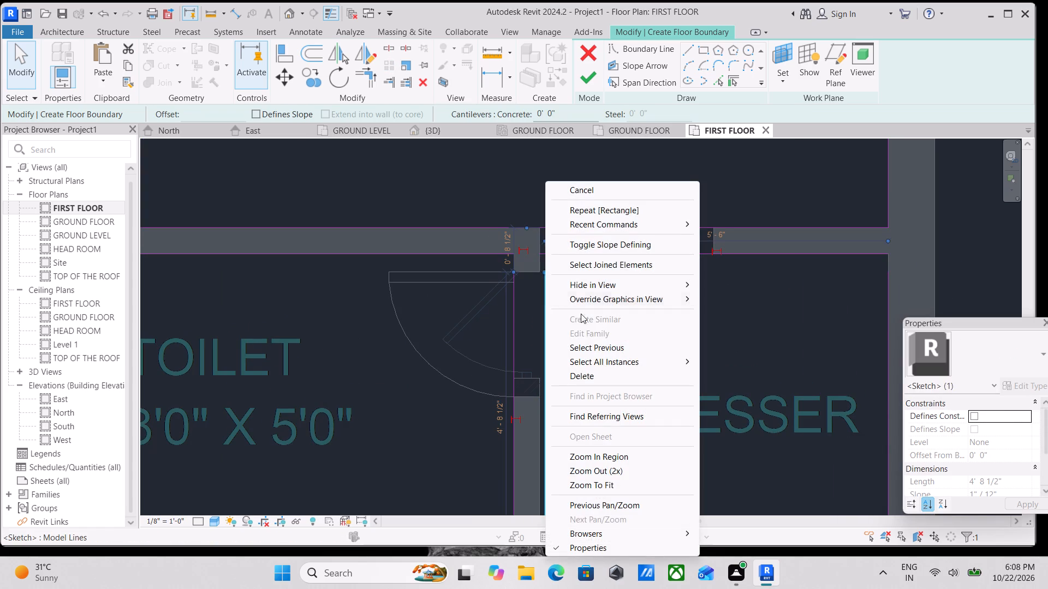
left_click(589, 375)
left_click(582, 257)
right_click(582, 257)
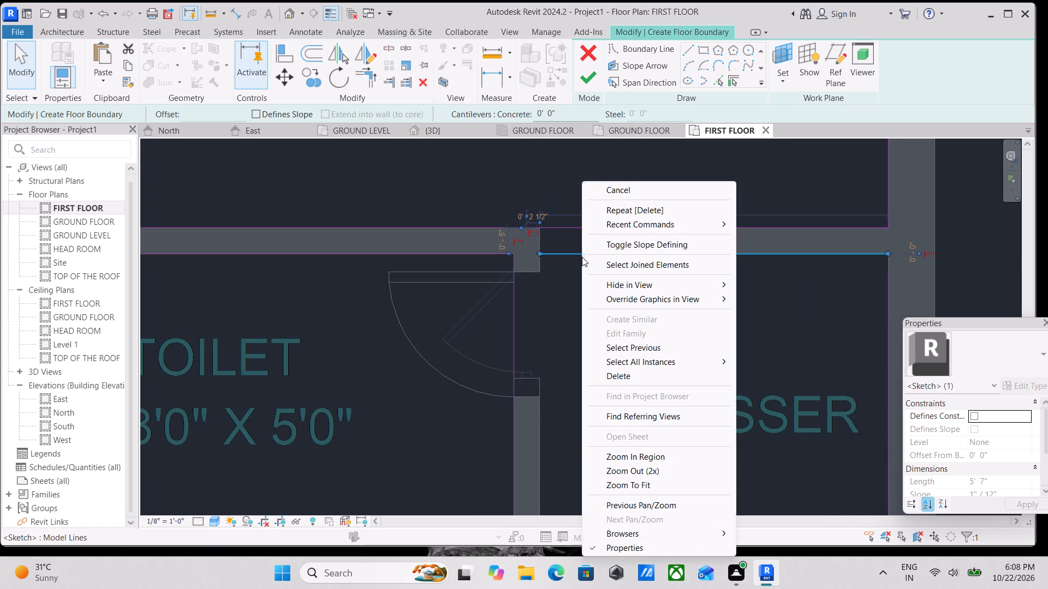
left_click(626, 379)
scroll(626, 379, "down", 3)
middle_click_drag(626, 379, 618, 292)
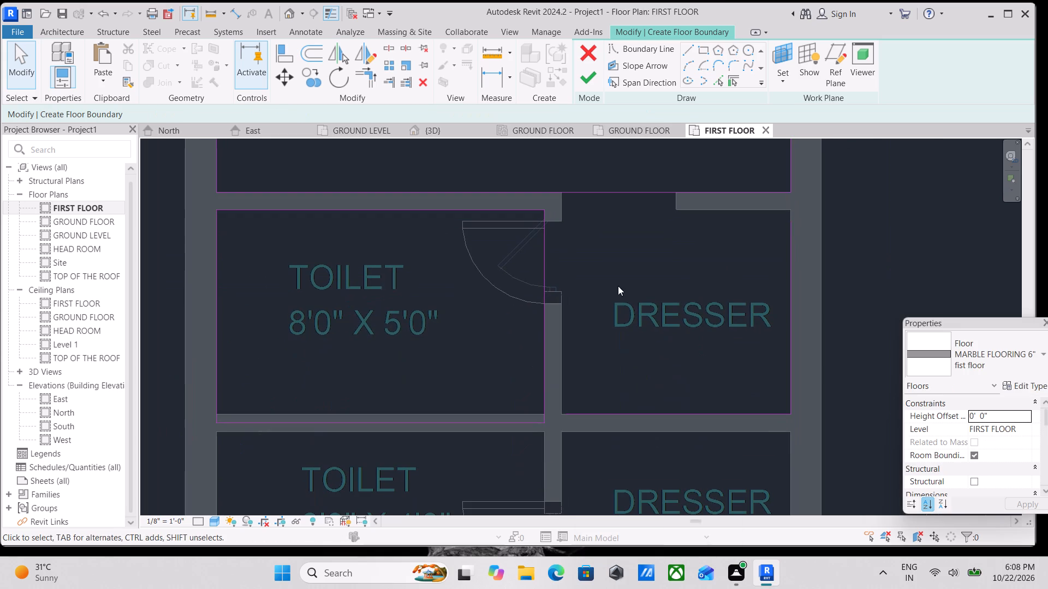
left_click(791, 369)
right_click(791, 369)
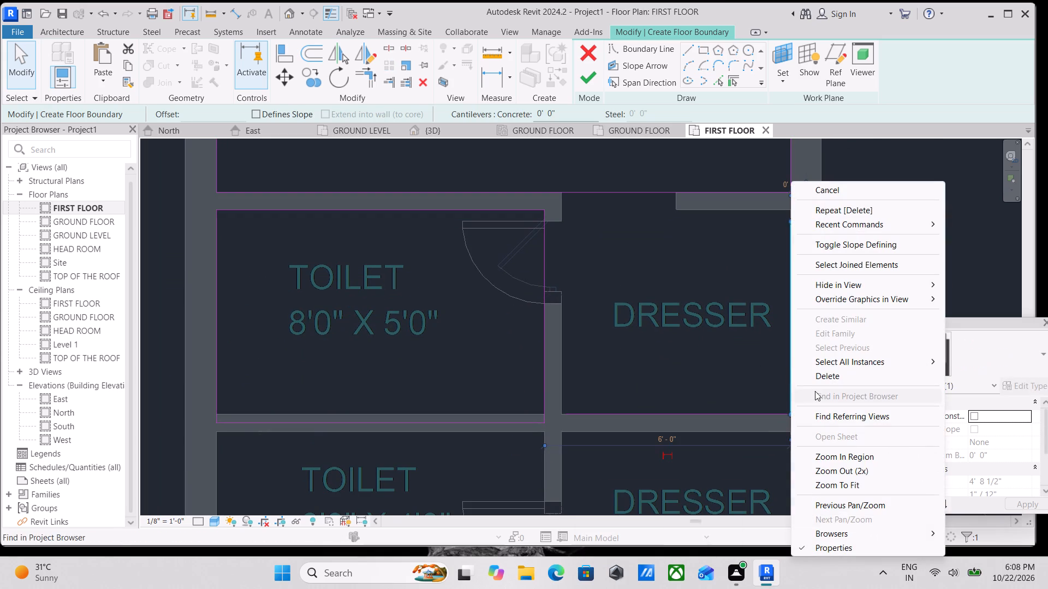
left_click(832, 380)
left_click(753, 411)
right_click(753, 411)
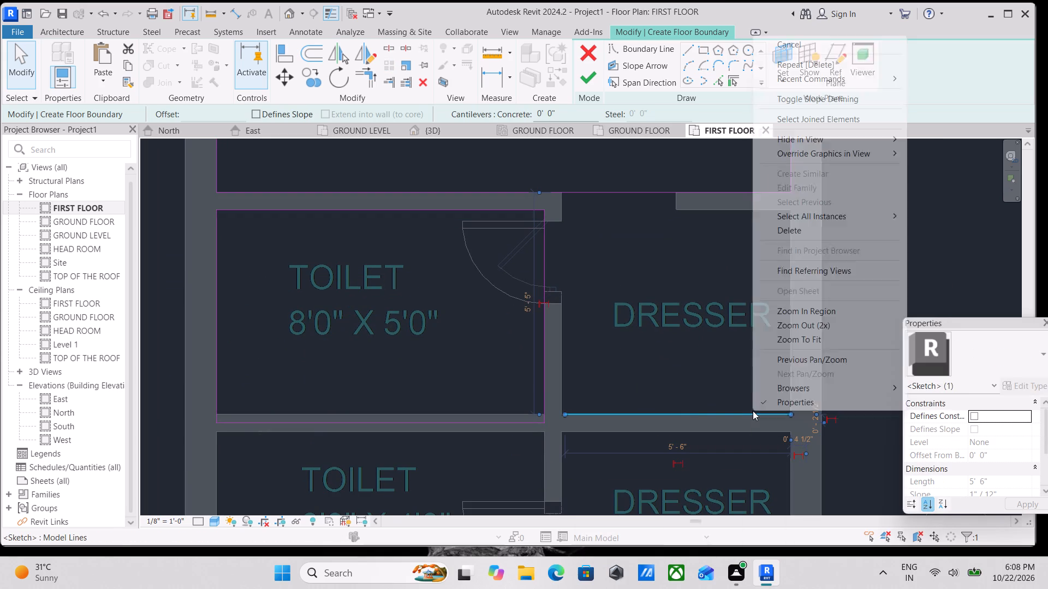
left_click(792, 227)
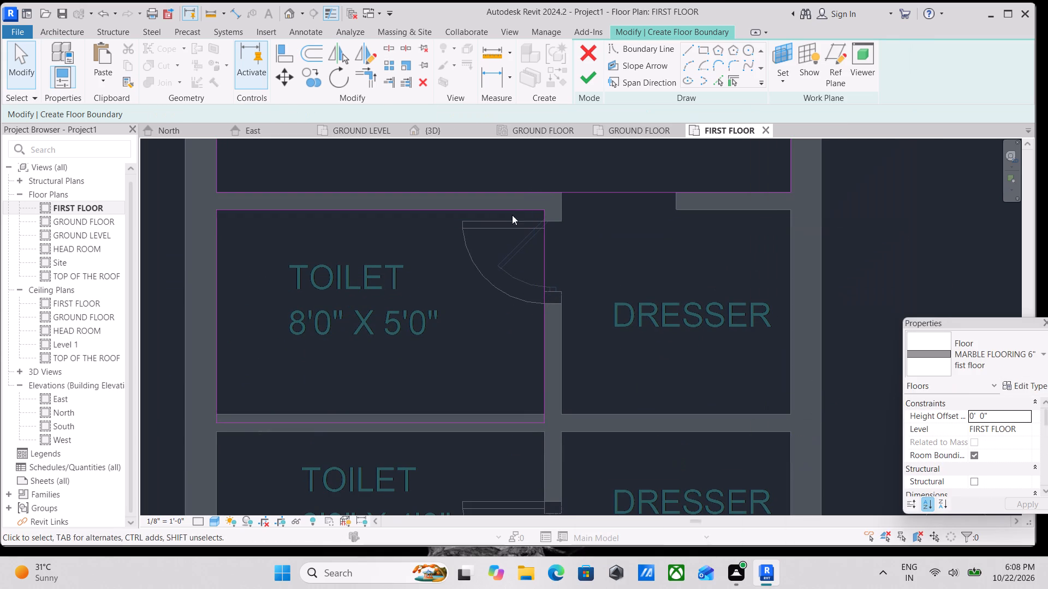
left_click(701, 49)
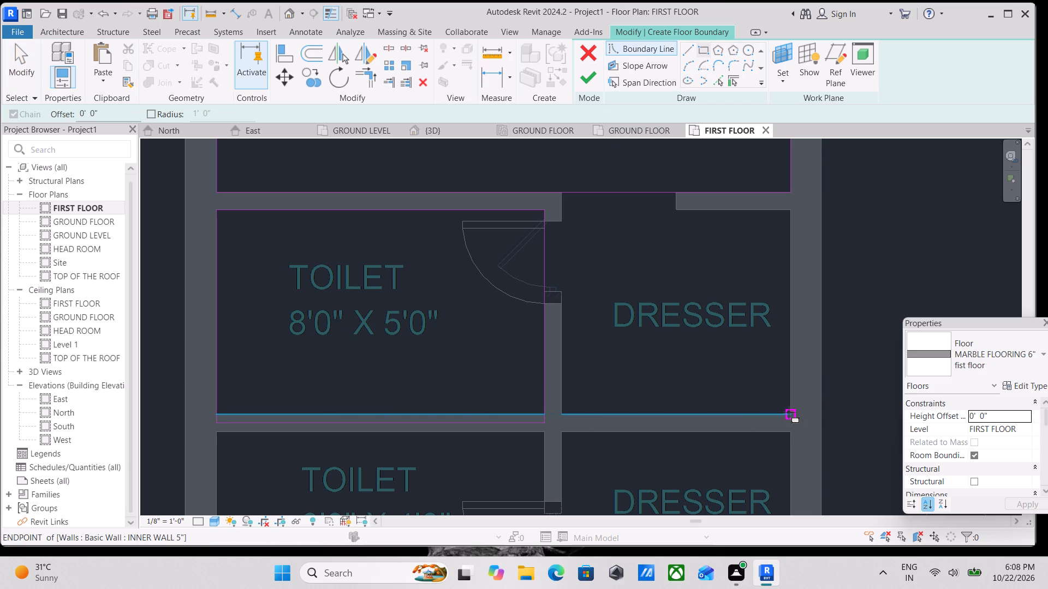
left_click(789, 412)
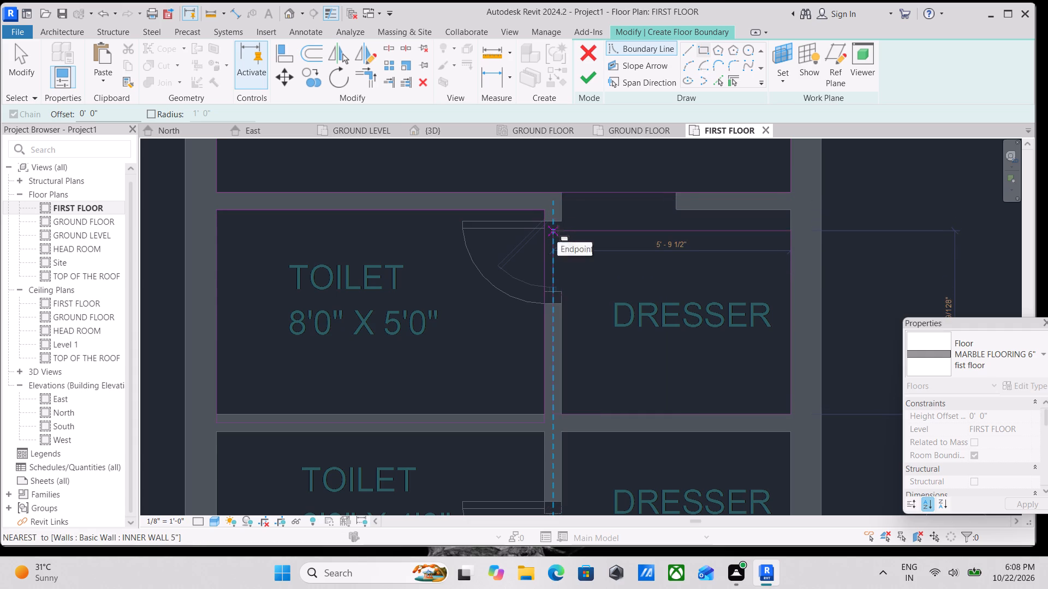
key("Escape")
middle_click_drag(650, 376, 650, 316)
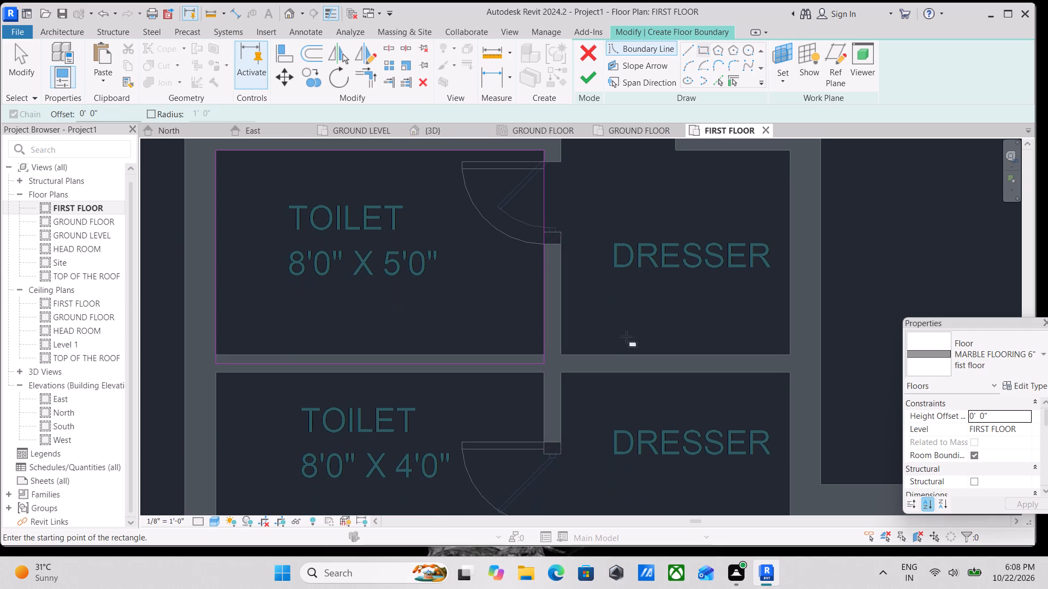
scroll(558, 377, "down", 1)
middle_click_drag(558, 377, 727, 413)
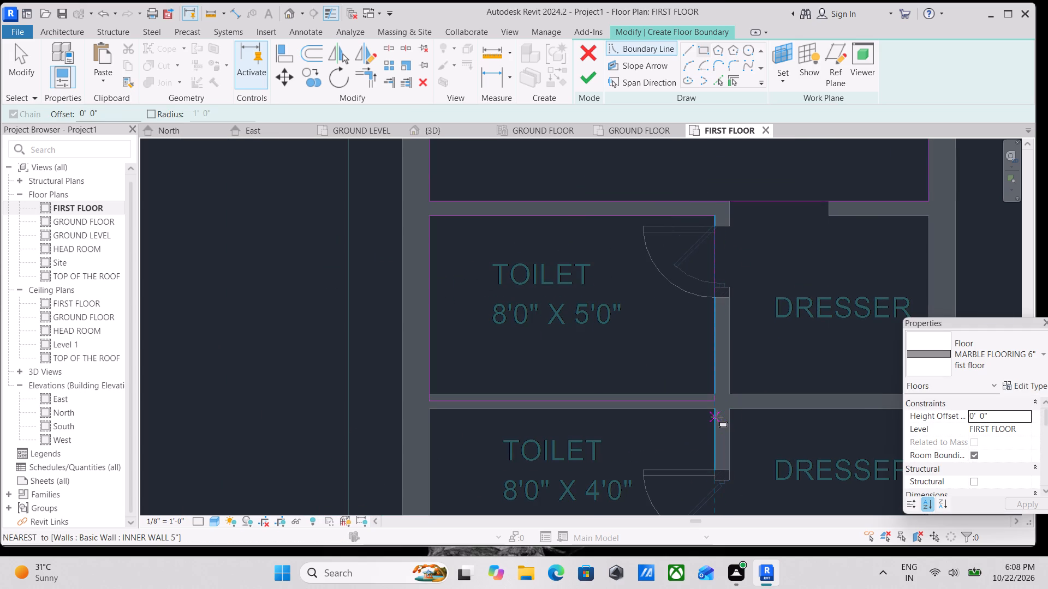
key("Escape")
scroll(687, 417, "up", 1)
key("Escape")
Delete the lower boundary line of the 8'0" x 5'0" toilet that runs inside the wall.
left_click(683, 399)
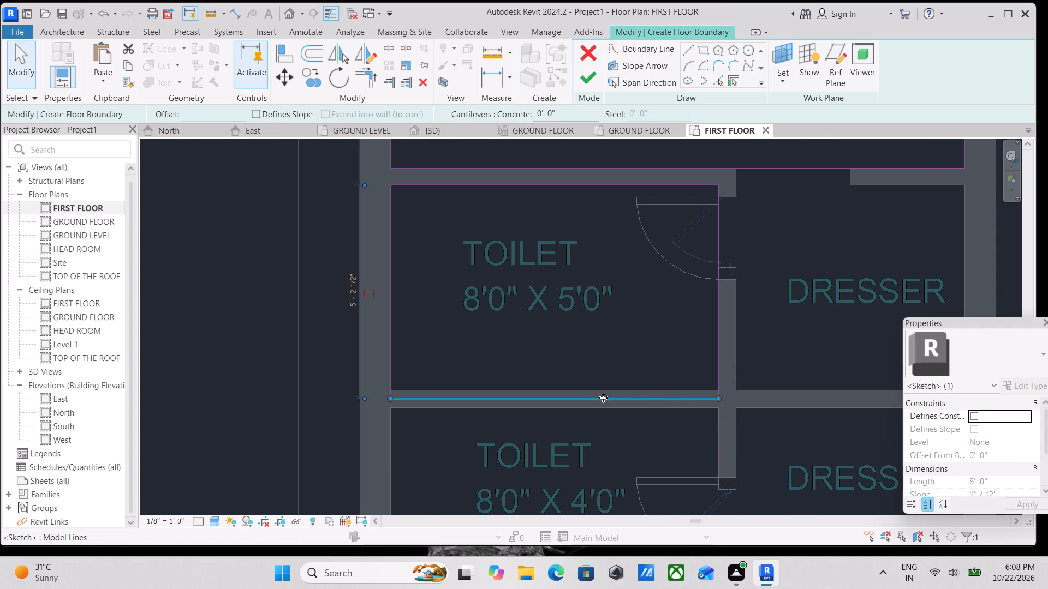
right_click(608, 397)
left_click(663, 216)
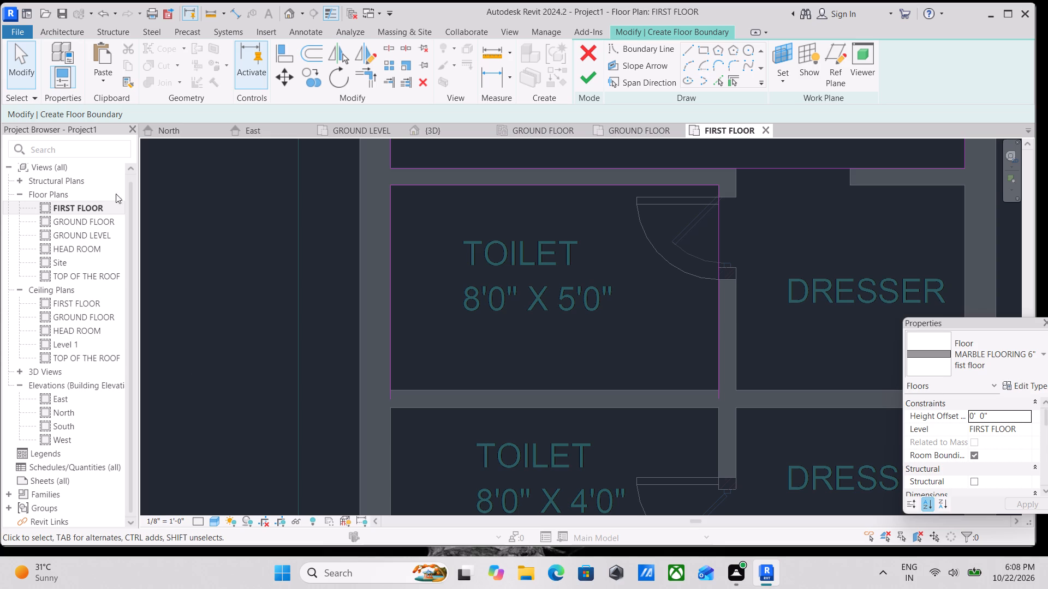
Shorten both side boundary lines of the 8'0" x 5'0" toilet to 5'0", ending at the lower wall's inner face.
left_click(714, 392)
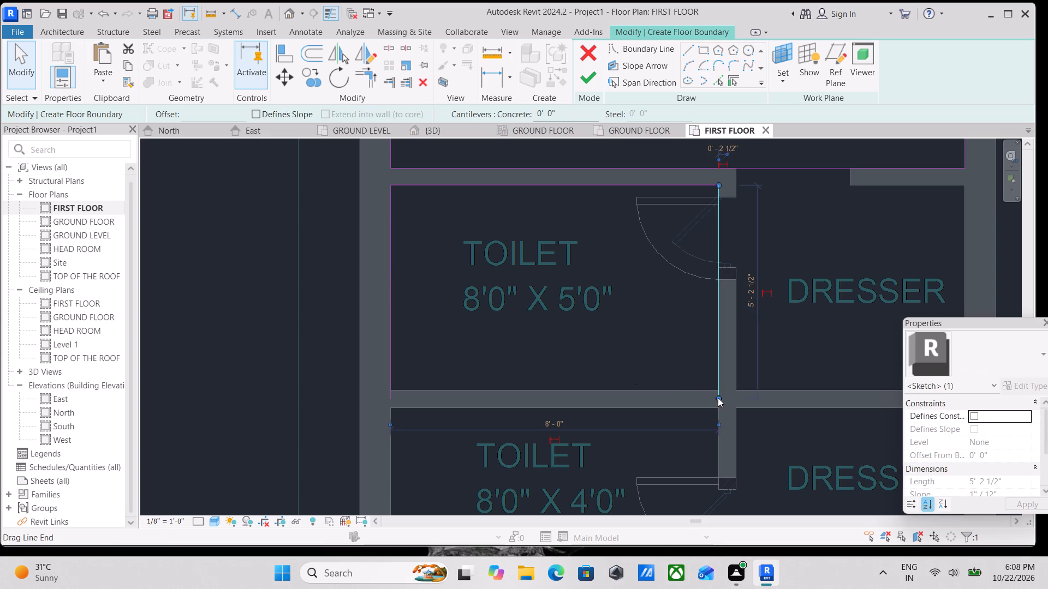
scroll(719, 400, "up", 2)
left_click_drag(719, 400, 719, 387)
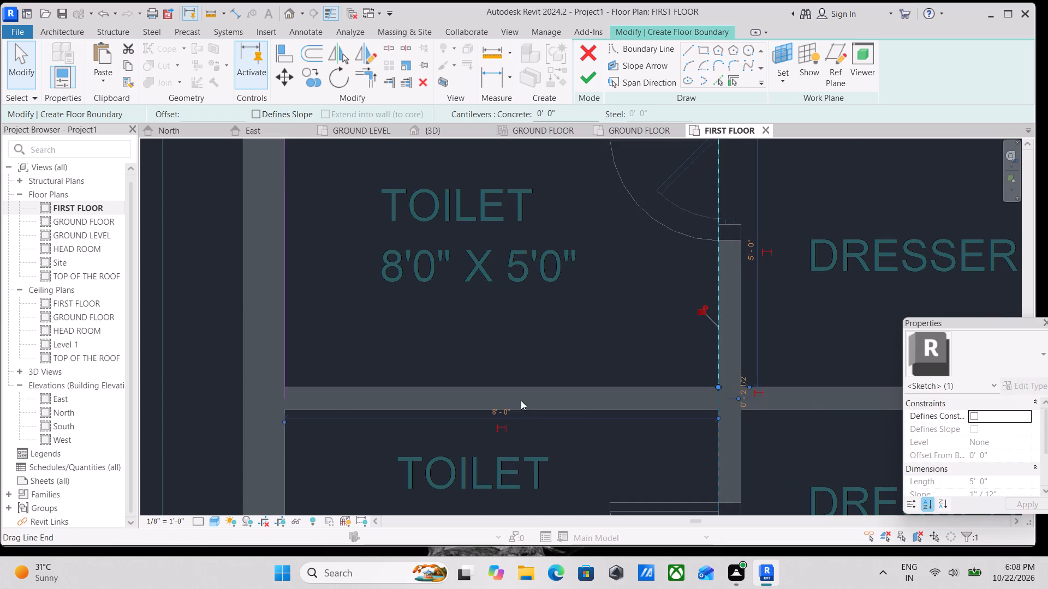
middle_click_drag(521, 400, 645, 424)
left_click(407, 410)
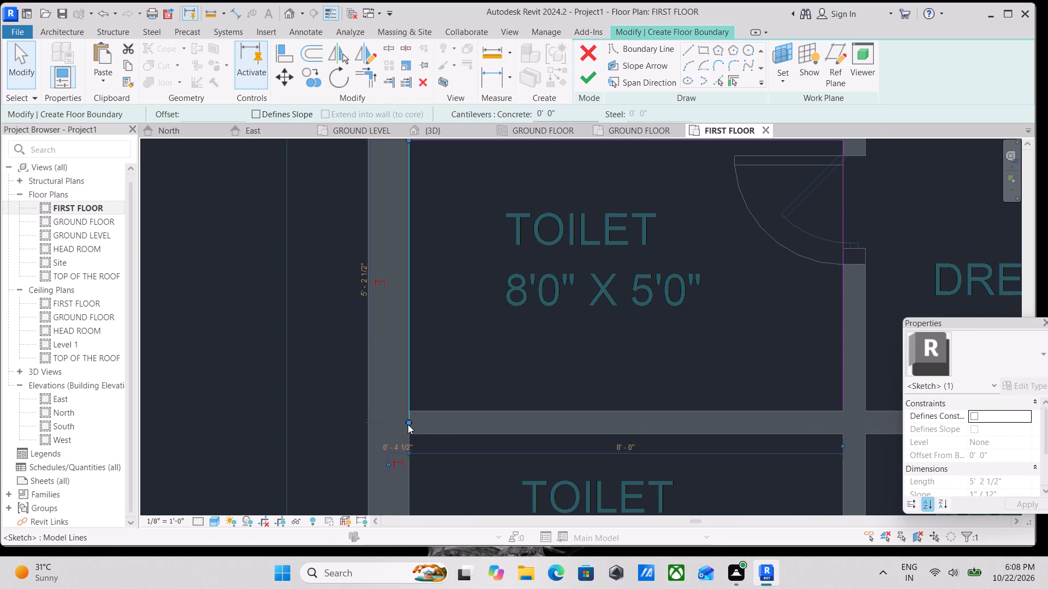
left_click_drag(408, 420, 412, 407)
scroll(412, 407, "down", 3)
middle_click_drag(412, 407, 410, 443)
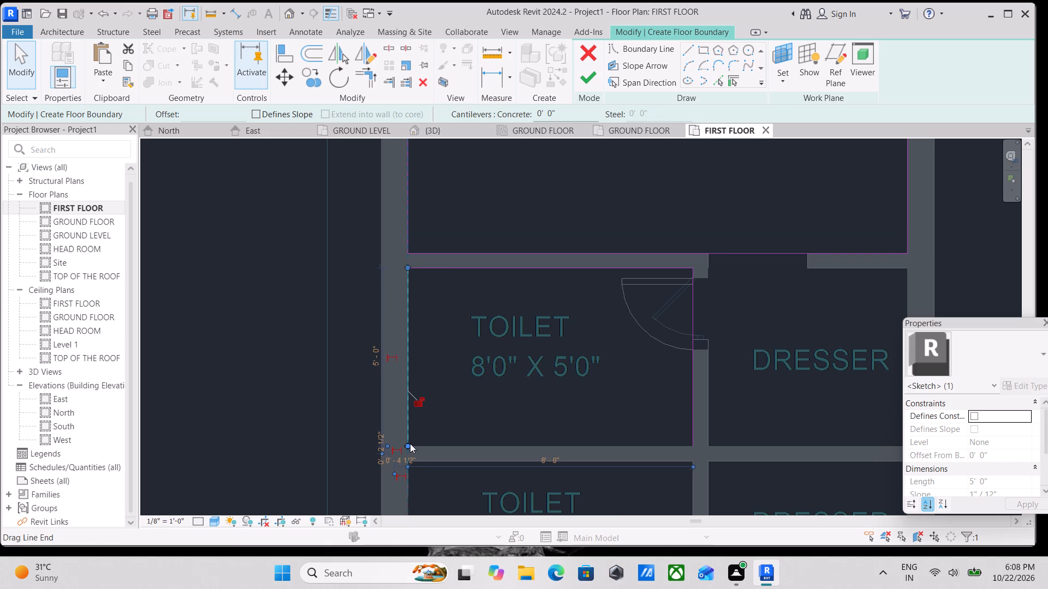
Close the 8'0" x 5'0" toilet's floor boundary with an 8'0" line along the lower wall's inner face.
left_click(690, 49)
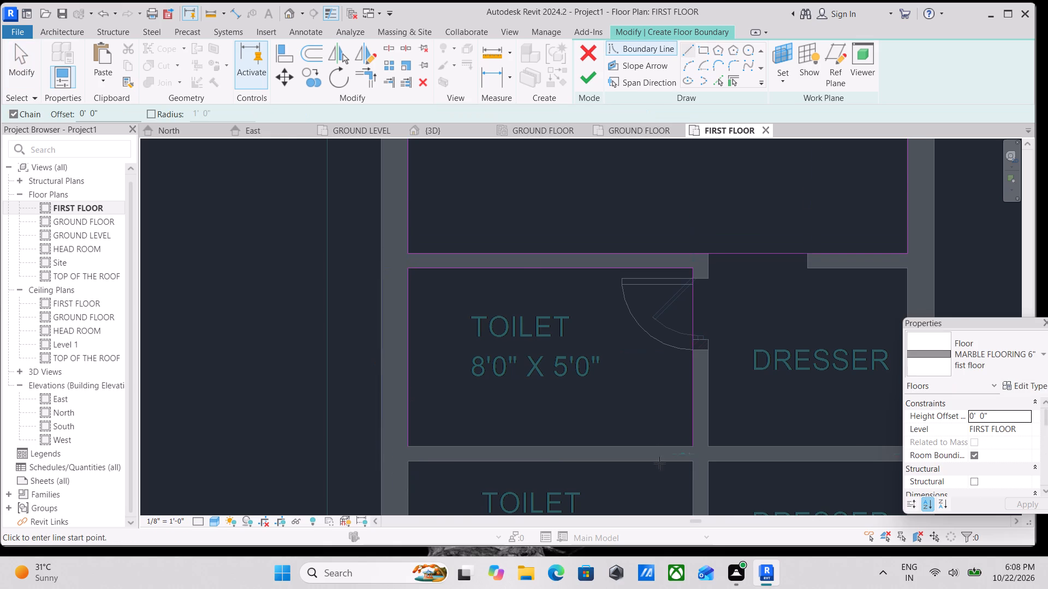
scroll(662, 470, "up", 2)
left_click(702, 439)
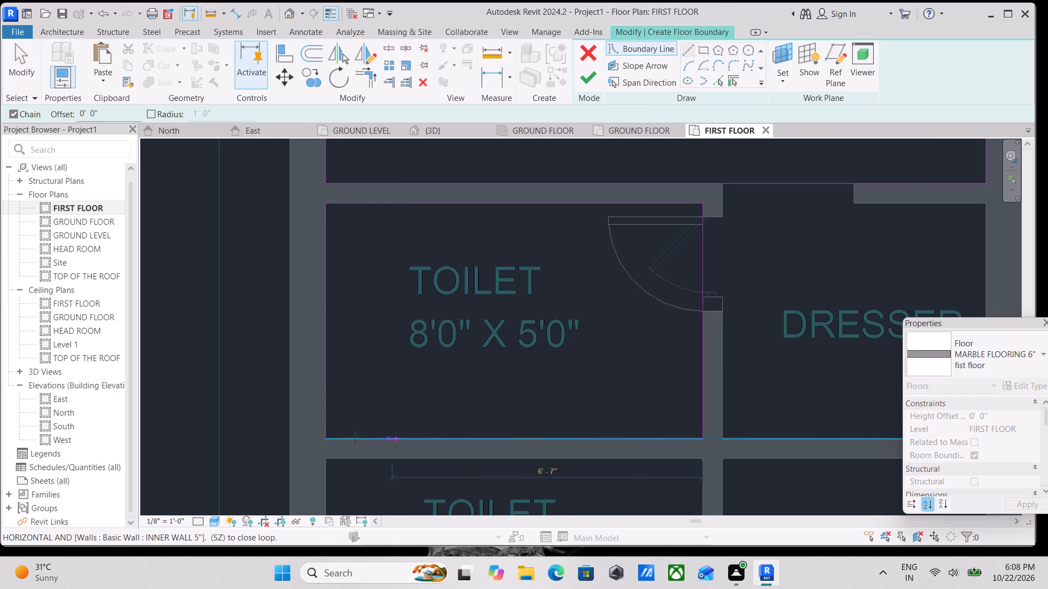
left_click(327, 438)
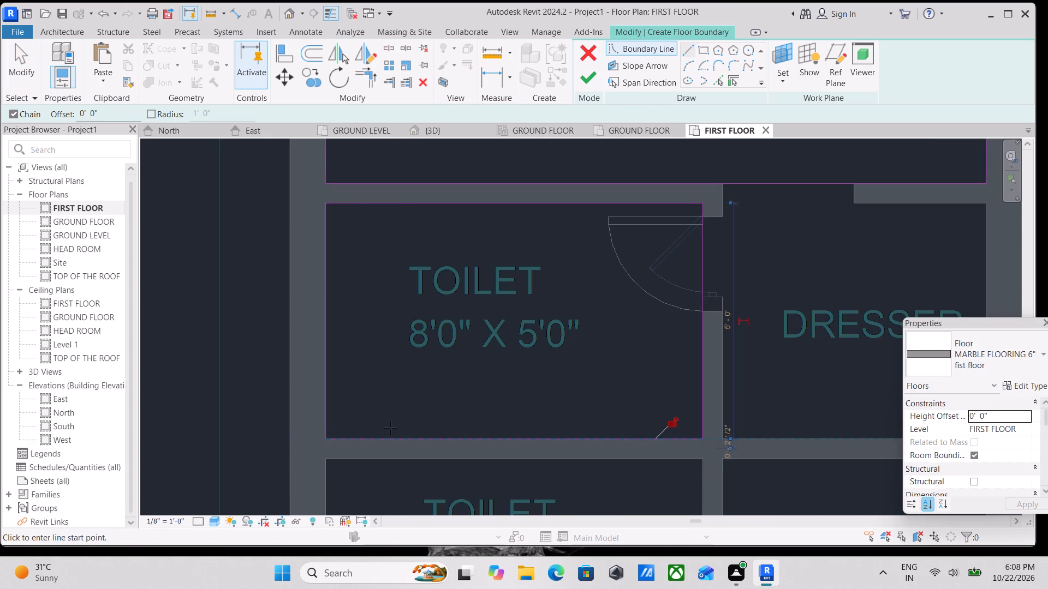
key("Escape")
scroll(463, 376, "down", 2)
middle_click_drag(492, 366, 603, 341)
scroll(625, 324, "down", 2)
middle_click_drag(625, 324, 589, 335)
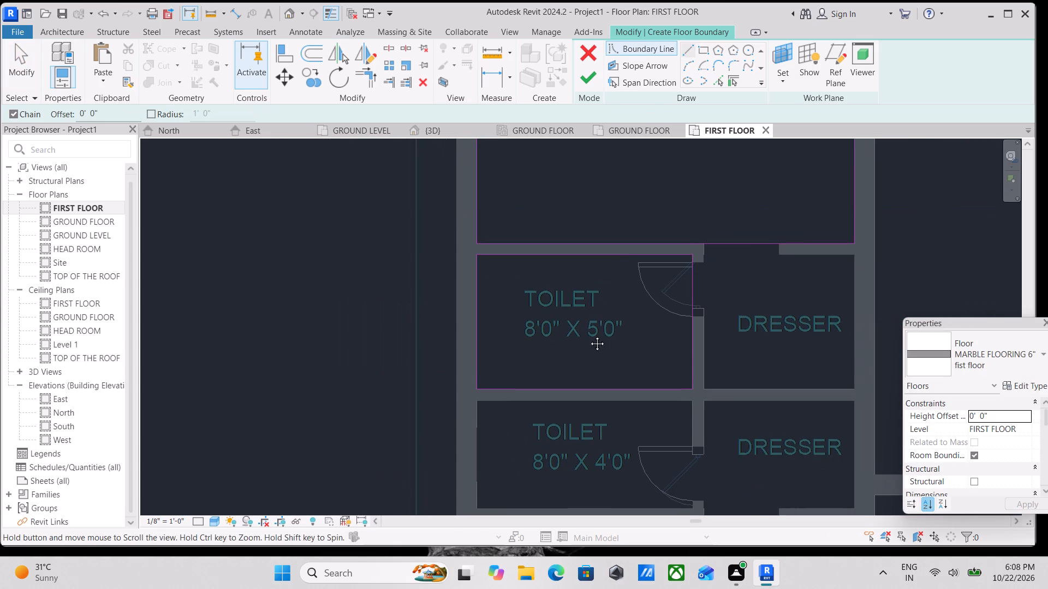
Draw a rectangular floor boundary along the inner wall faces of the dresser beside the 8'0" x 5'0" toilet.
middle_click_drag(589, 335, 587, 336)
left_click(701, 49)
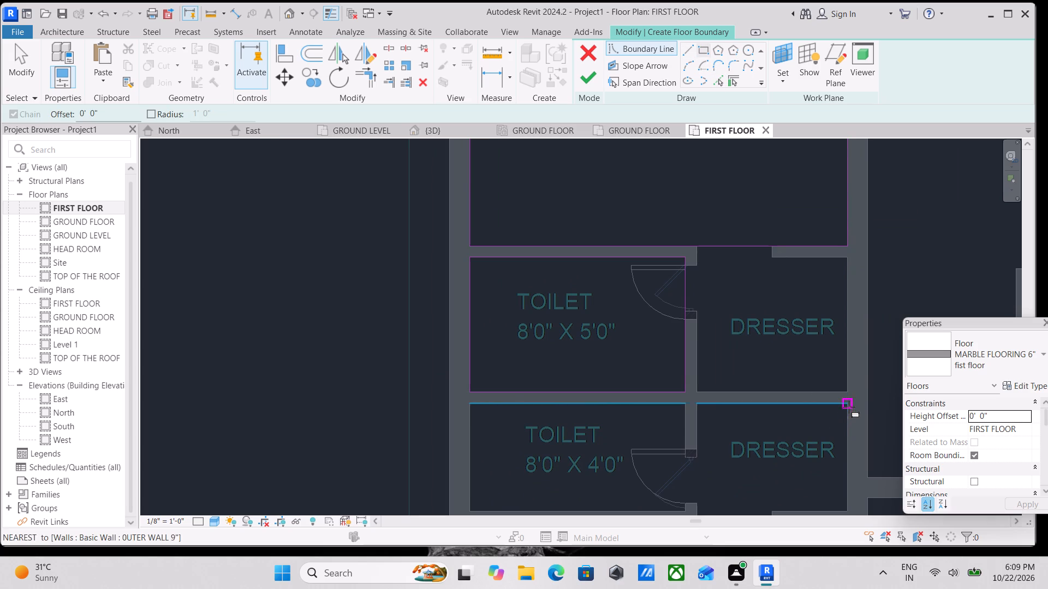
left_click(848, 395)
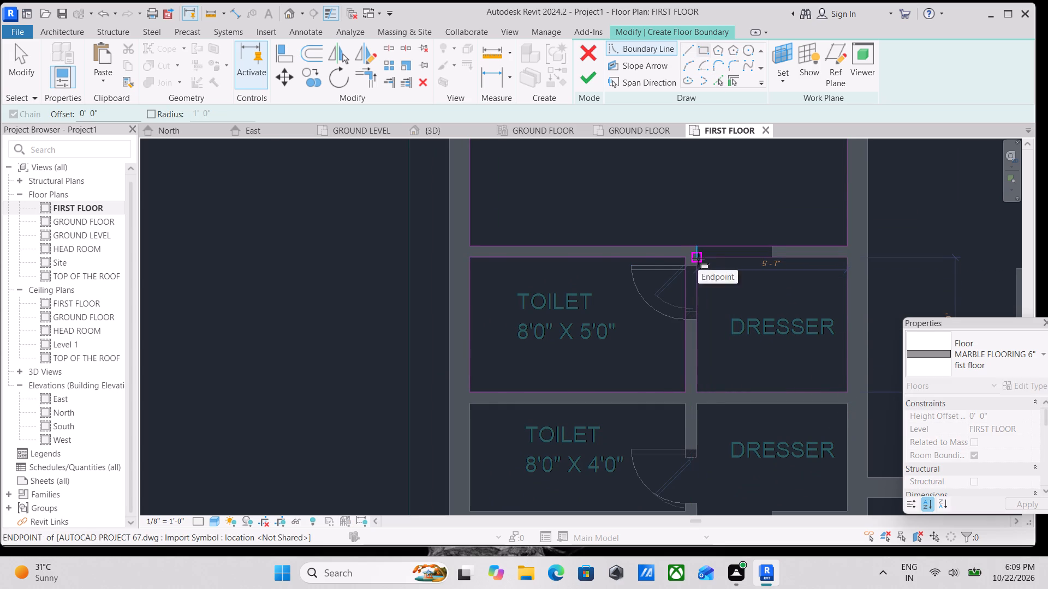
left_click(698, 259)
Draw a rectangular floor boundary along the inner wall faces of the 8'0" x 4'0" toilet.
scroll(724, 299, "up", 2)
middle_click_drag(751, 285, 678, 306)
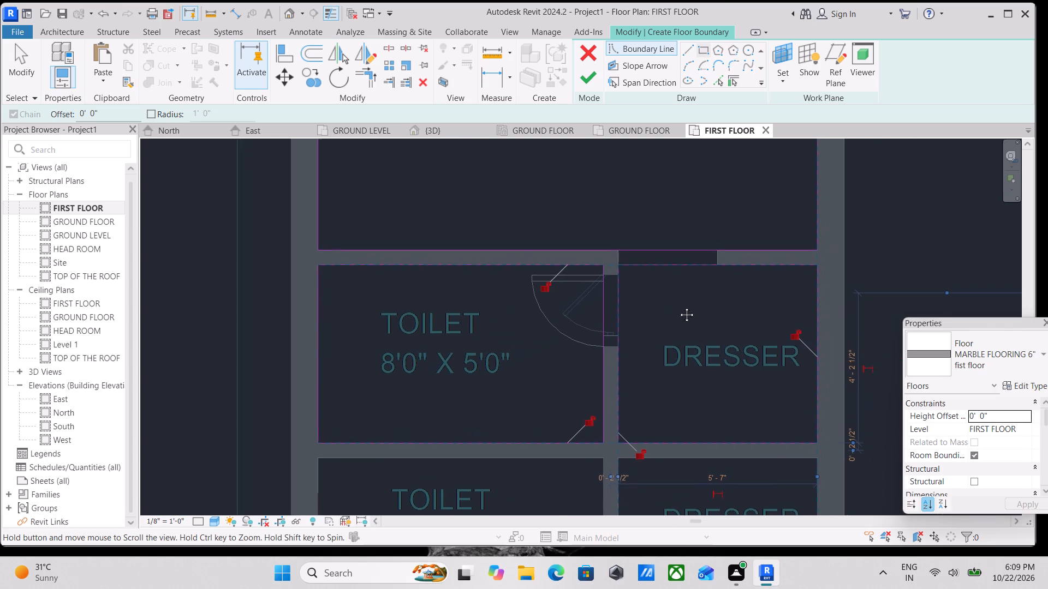
middle_click_drag(678, 306, 678, 307)
scroll(649, 305, "down", 5)
middle_click_drag(648, 326, 668, 247)
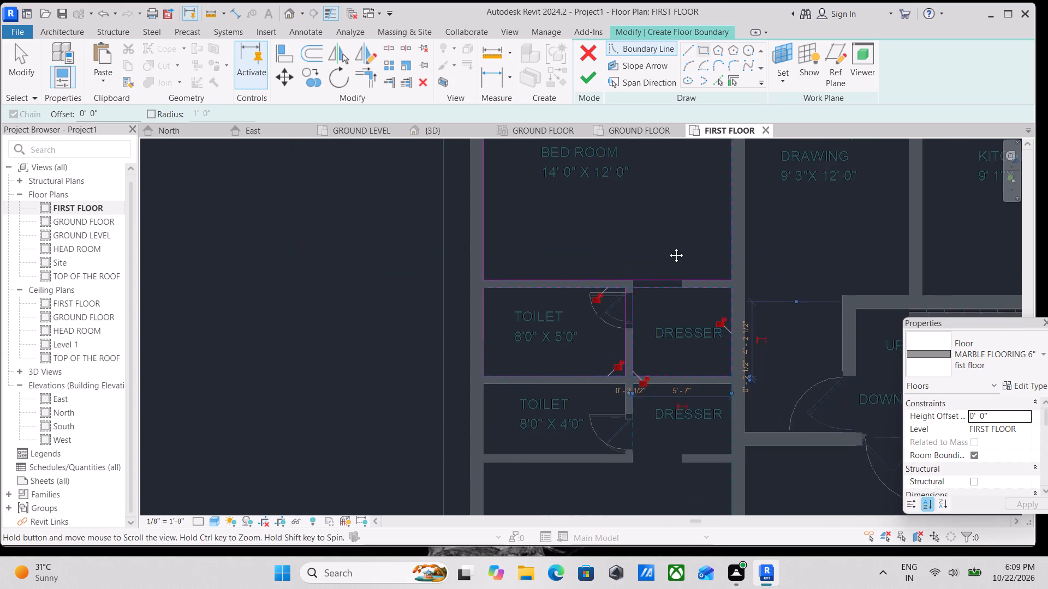
middle_click_drag(668, 247, 680, 199)
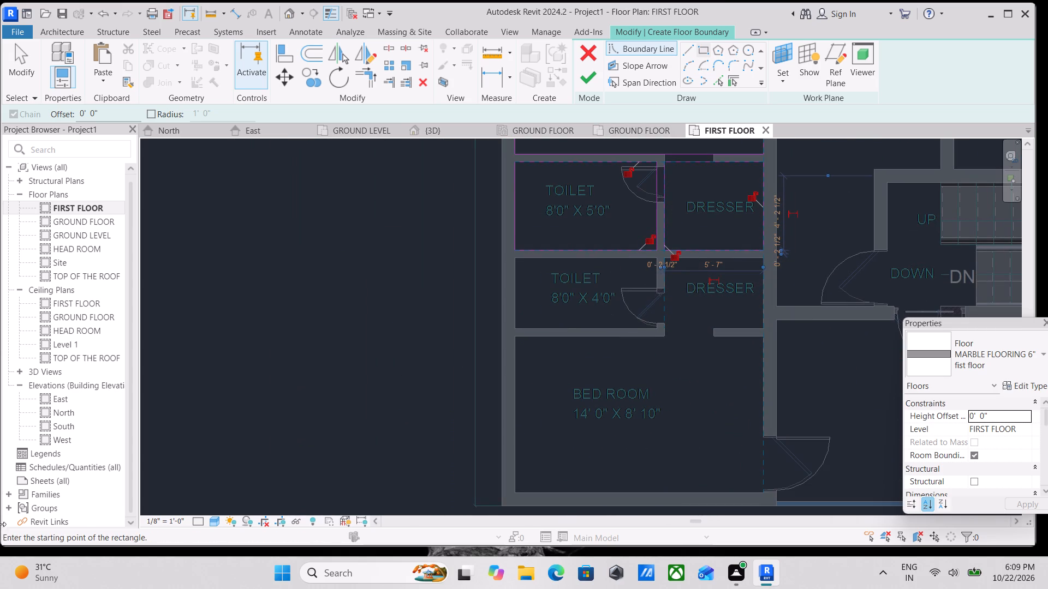
left_click(519, 260)
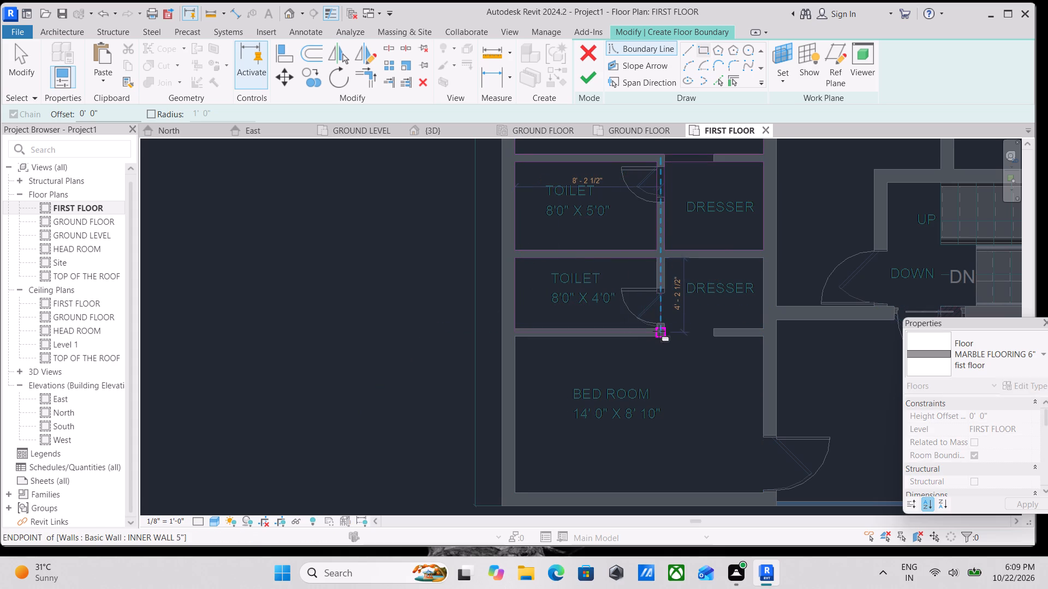
scroll(659, 331, "up", 5)
left_click(651, 323)
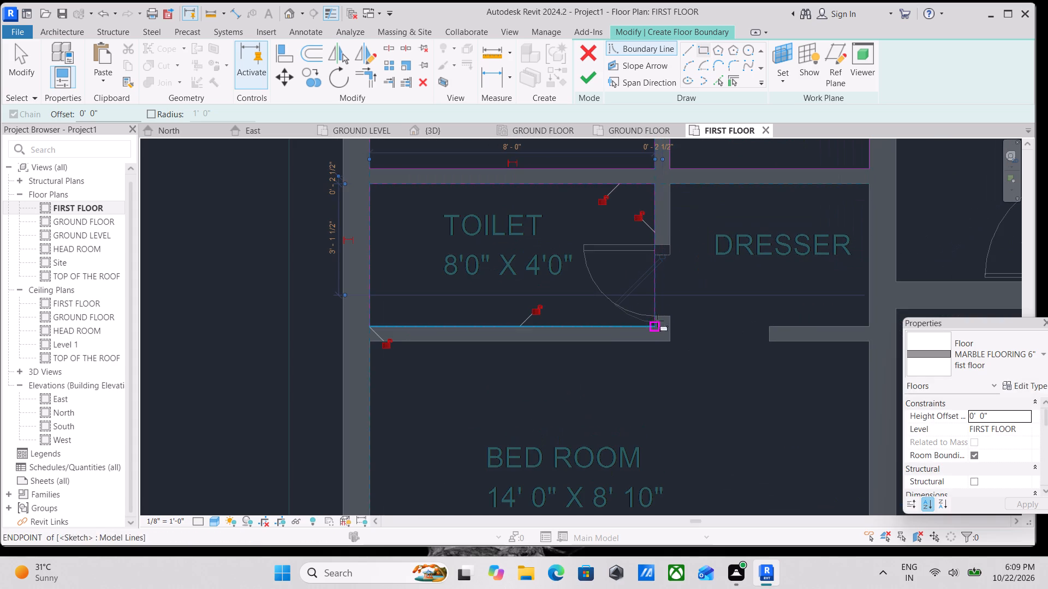
Draw a 5'7" wide rectangular floor boundary in the dresser beside the 8'0" x 4'0" toilet.
left_click(670, 184)
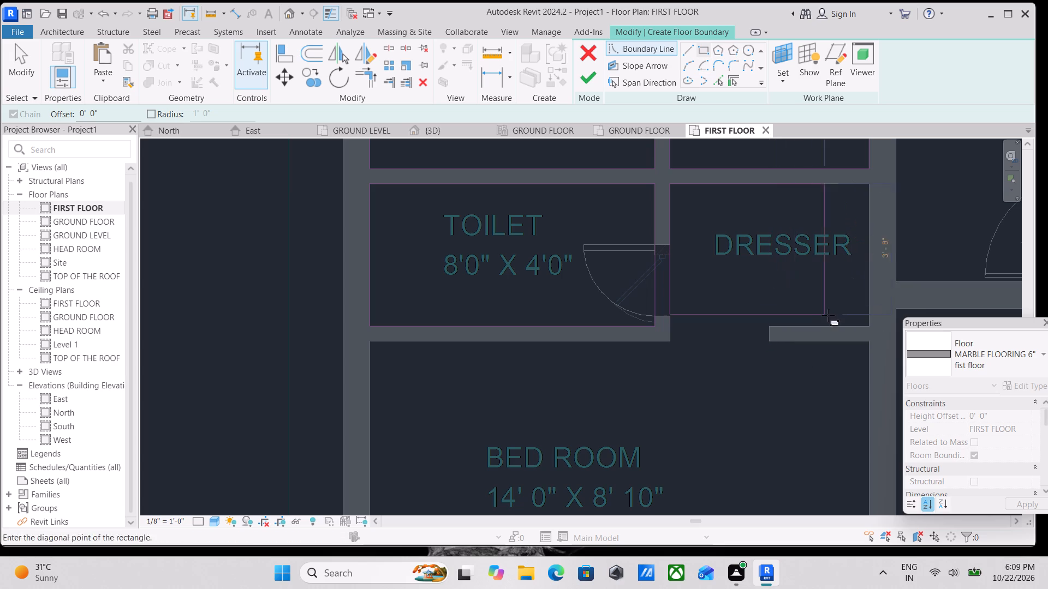
left_click(871, 324)
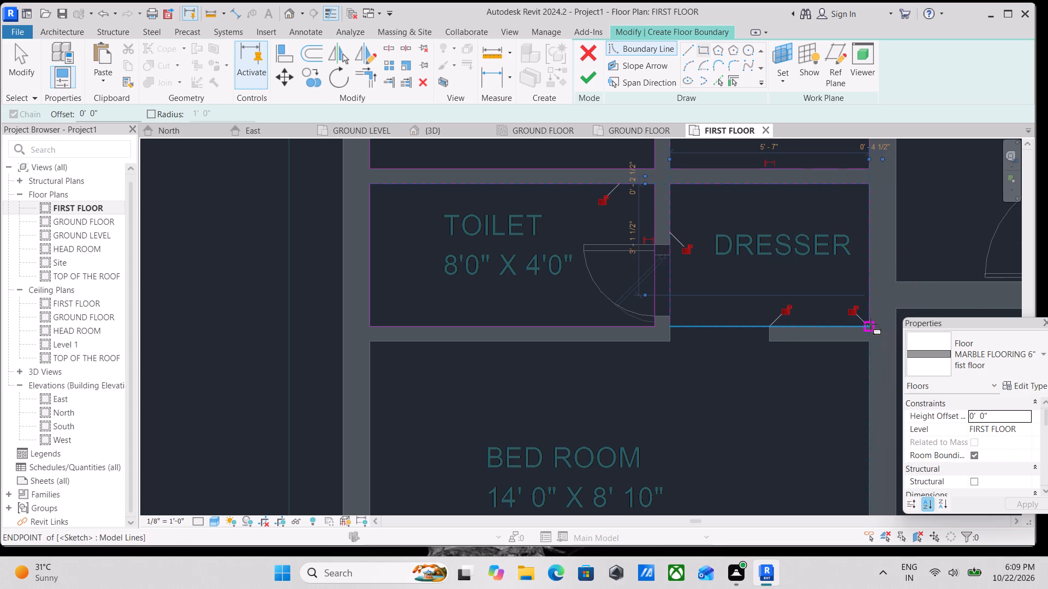
Draw a rectangular floor boundary along the inner wall faces of the 14'0" x 8'10" bedroom.
scroll(708, 328, "down", 1)
middle_click_drag(708, 328, 739, 257)
middle_click_drag(522, 341, 620, 325)
scroll(528, 338, "down", 1)
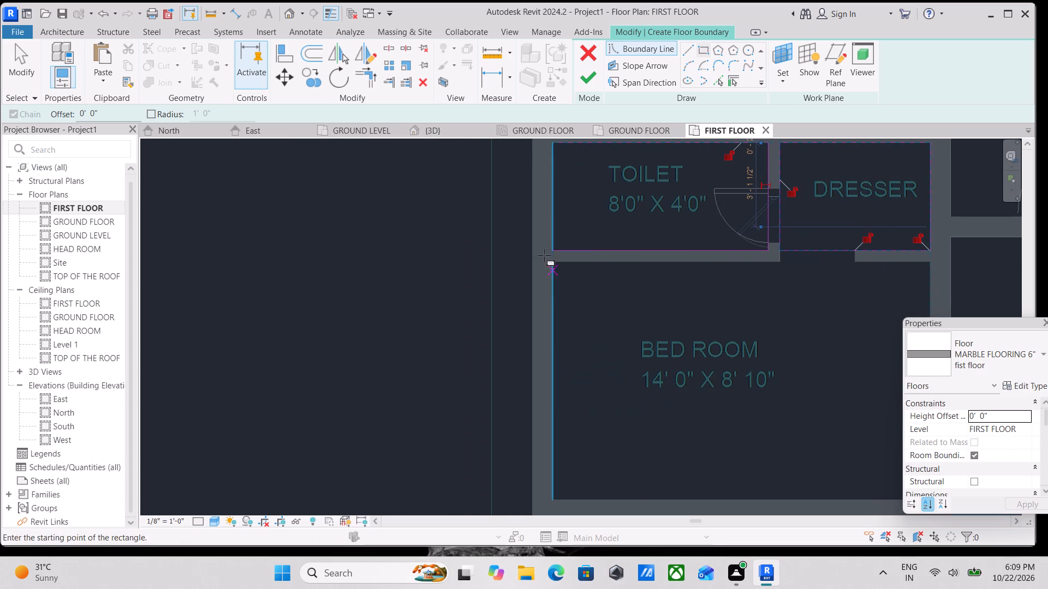
left_click(555, 265)
middle_click_drag(690, 342, 471, 243)
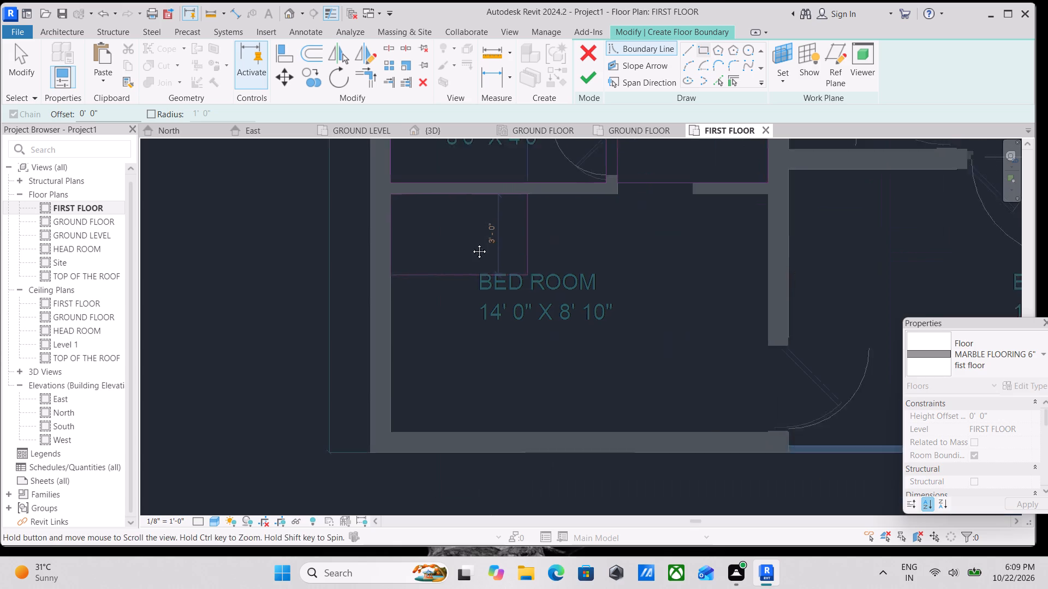
middle_click_drag(471, 243, 461, 236)
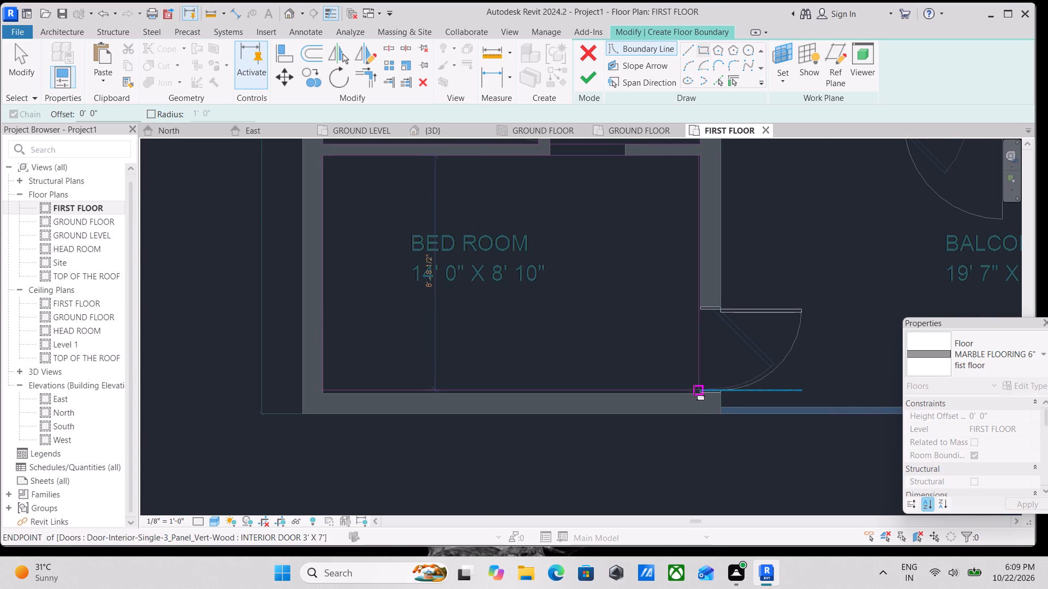
scroll(699, 390, "up", 4)
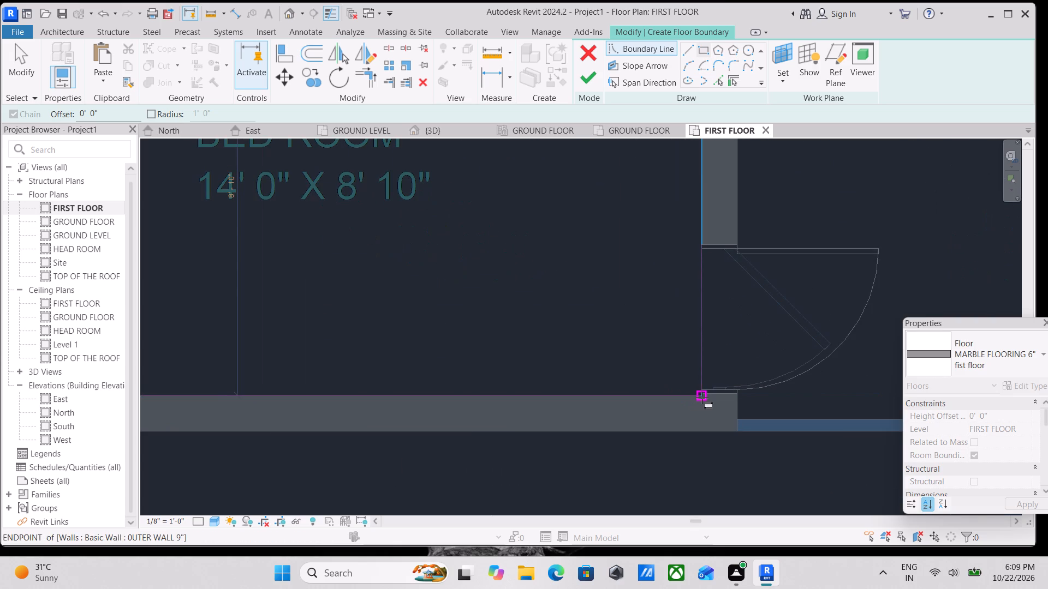
left_click(702, 398)
Draw a rectangular floor boundary along the inner wall faces of the 9'1" x 12'0" kitchen.
scroll(706, 367, "down", 4)
middle_click_drag(706, 367, 533, 433)
scroll(598, 403, "down", 4)
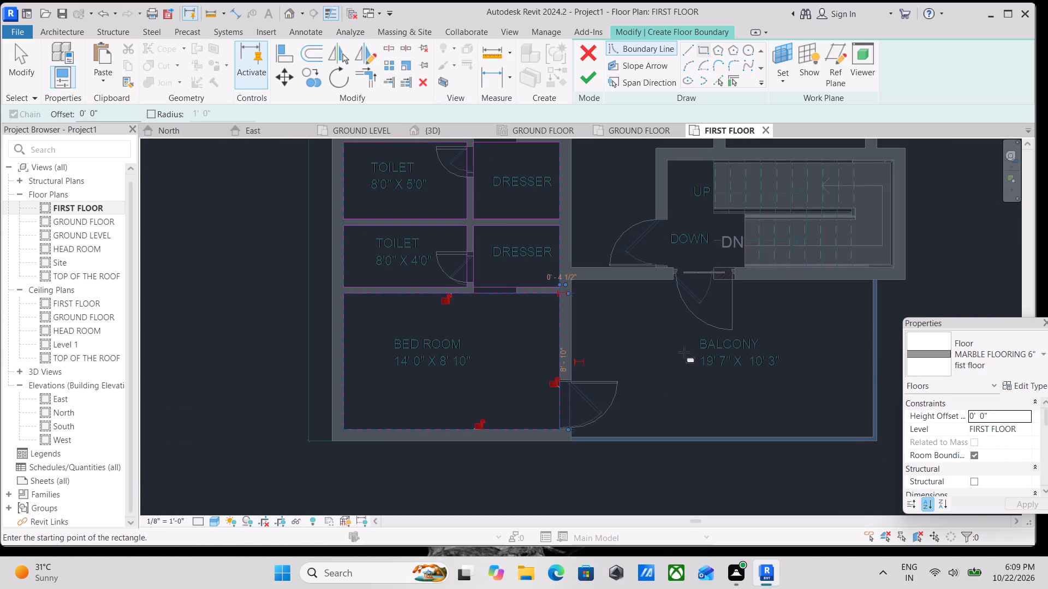
middle_click_drag(684, 352, 659, 403)
scroll(552, 337, "up", 3)
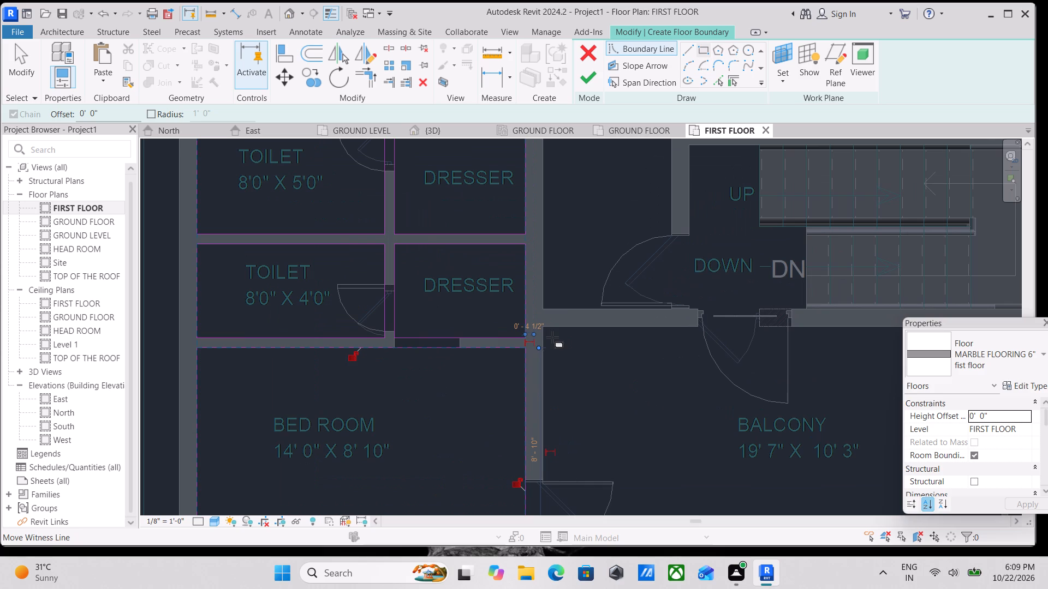
middle_click_drag(564, 306, 558, 409)
scroll(556, 359, "down", 1)
middle_click_drag(556, 359, 557, 444)
scroll(560, 438, "down", 2)
middle_click_drag(560, 438, 560, 458)
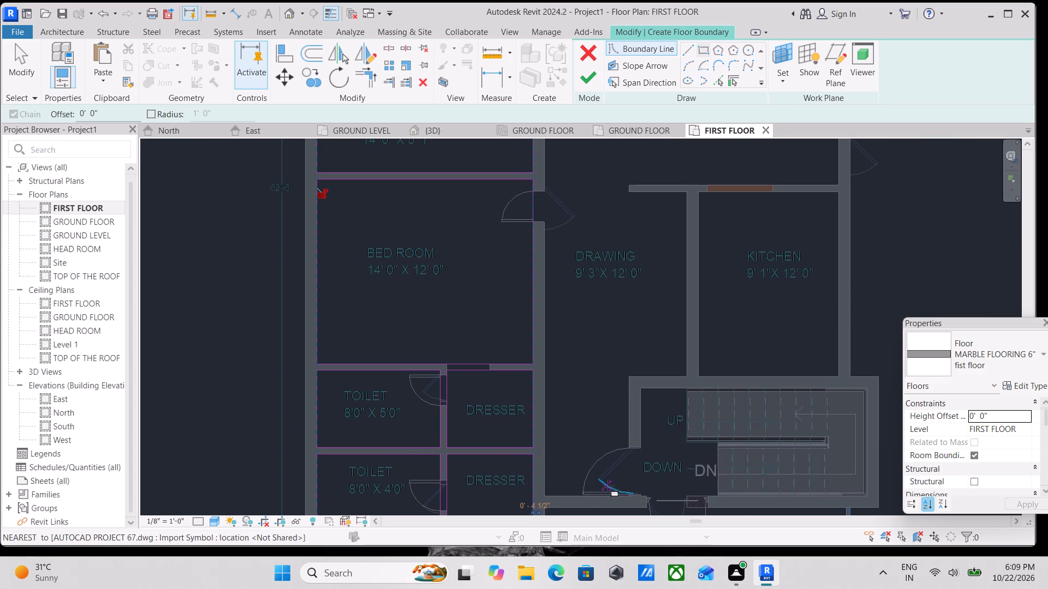
scroll(658, 416, "down", 2)
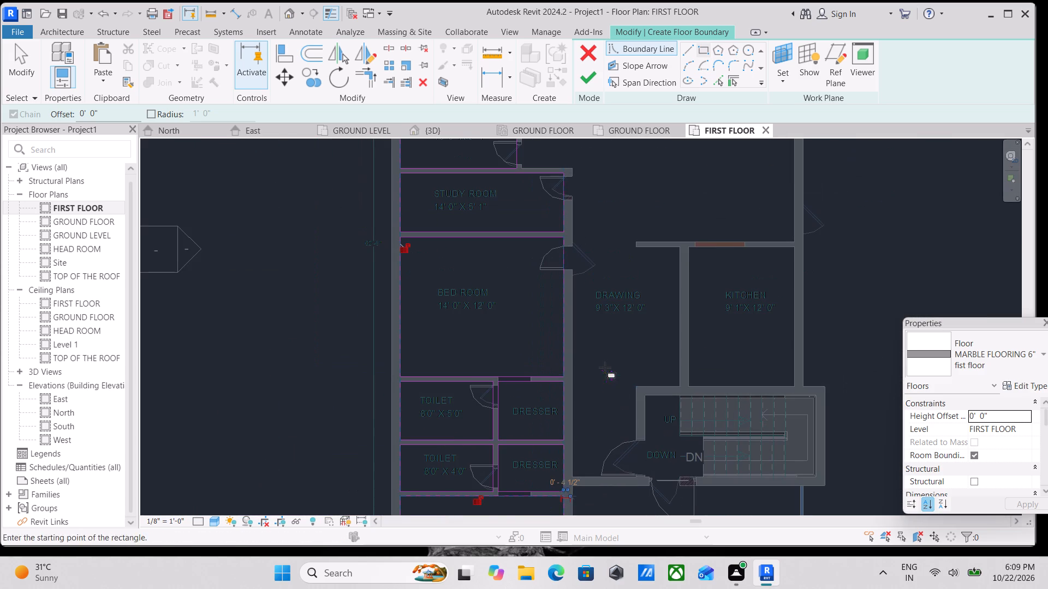
middle_click_drag(604, 368, 537, 464)
left_click(622, 347)
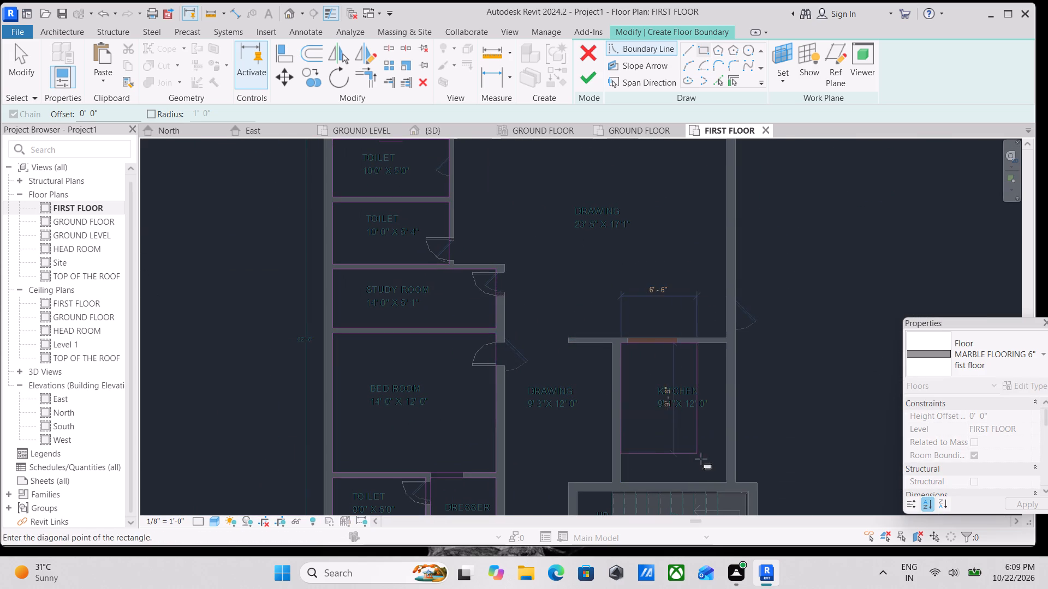
left_click(726, 483)
Draw a rectangular floor boundary along the inner wall faces of the 11'1" x 12'6" bedroom.
middle_click_drag(650, 357, 659, 432)
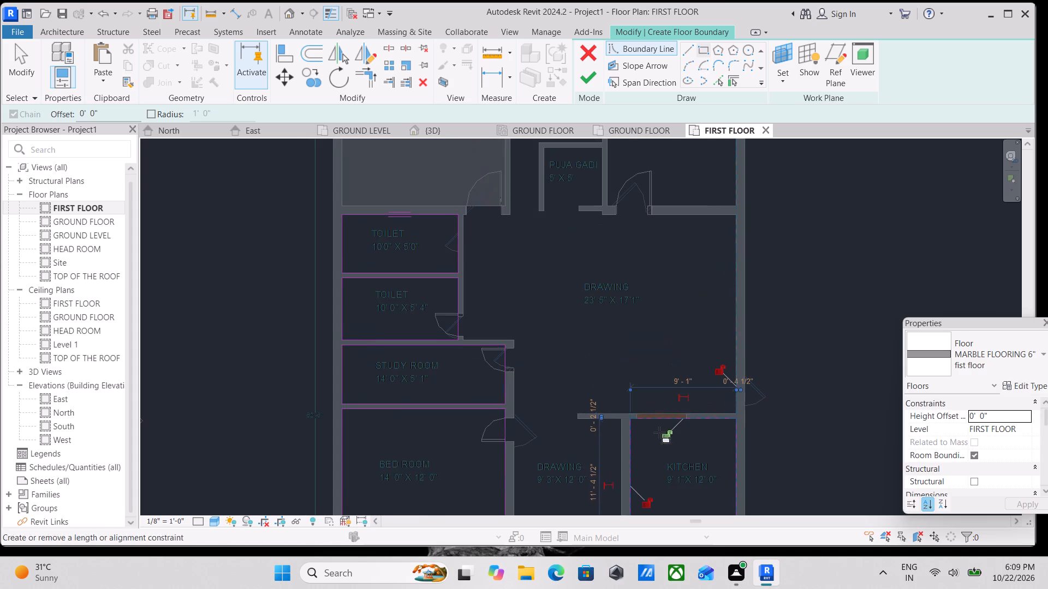
scroll(617, 314, "down", 3)
middle_click_drag(617, 314, 621, 346)
scroll(617, 175, "up", 3)
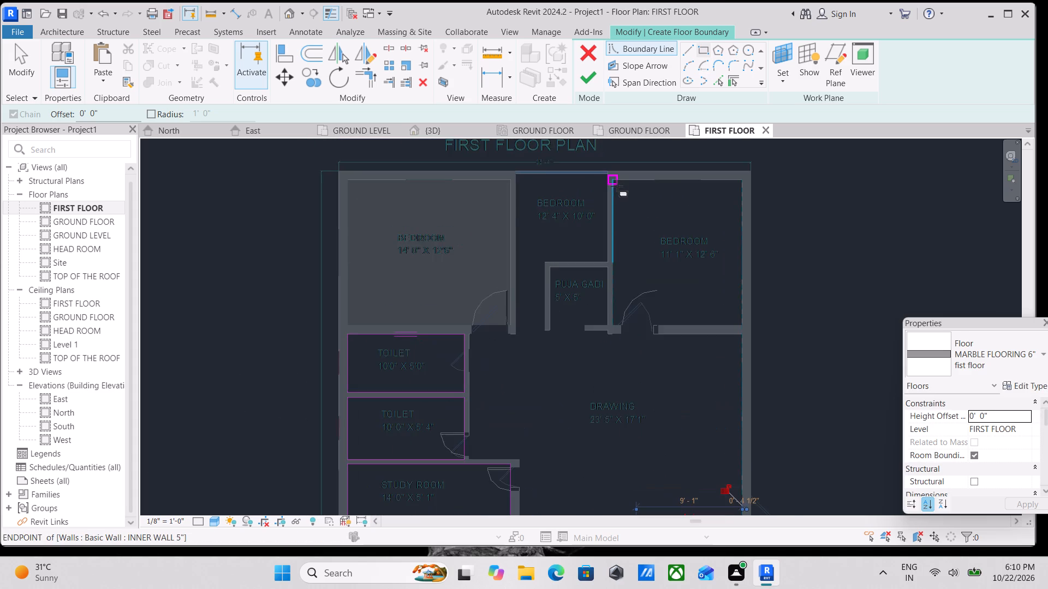
scroll(617, 186, "up", 3)
left_click(615, 181)
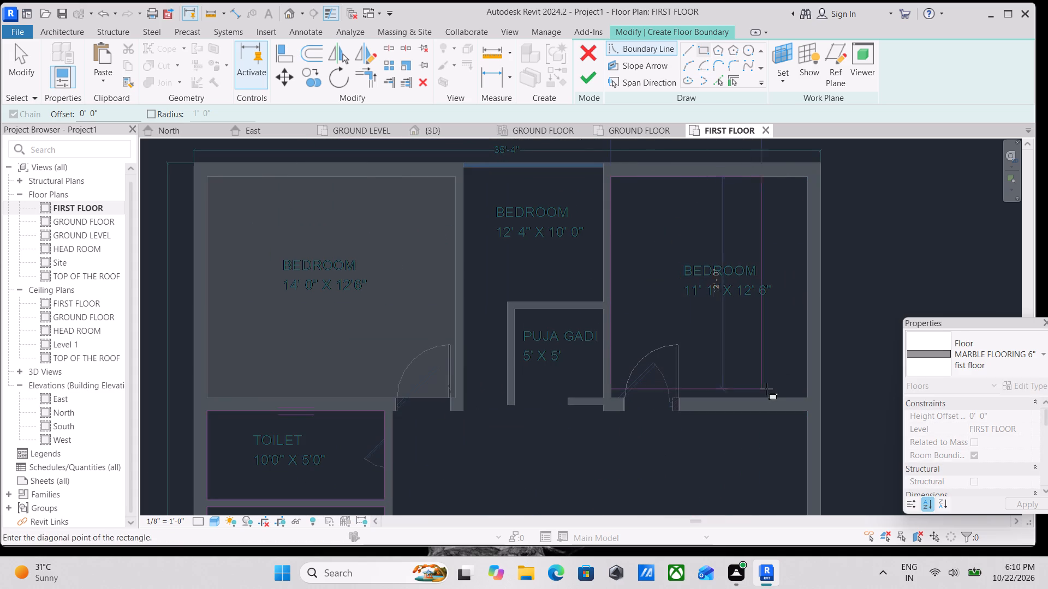
left_click(811, 398)
Draw a 19'10" wide rectangular floor boundary for the balcony, from the bedroom and staircase wall corner to the outer edge corner.
scroll(687, 293, "down", 1)
middle_click_drag(687, 293, 724, 335)
scroll(724, 328, "down", 2)
middle_click_drag(724, 328, 718, 280)
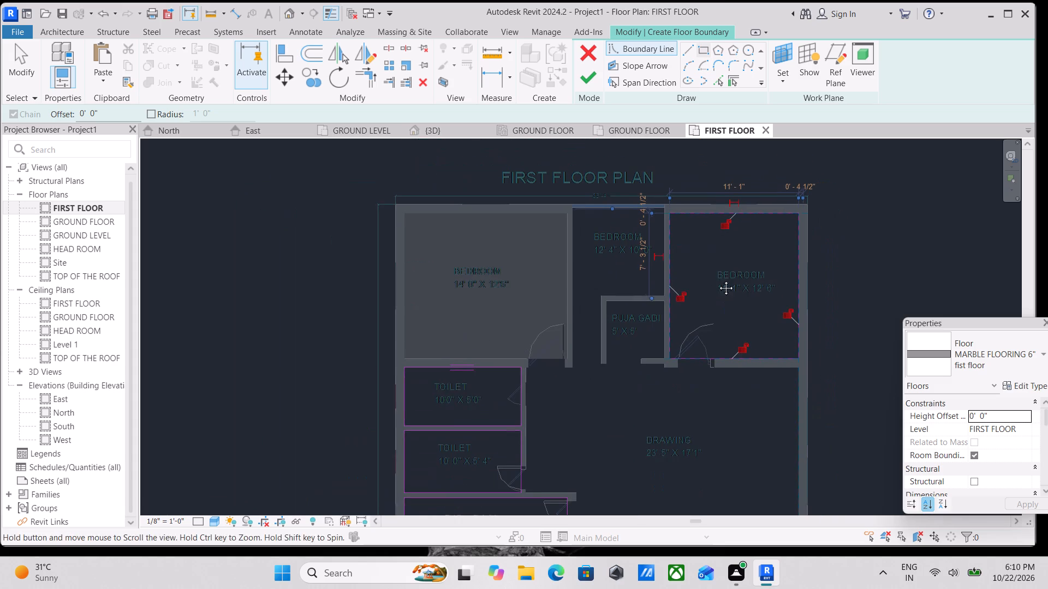
middle_click_drag(718, 280, 718, 281)
scroll(717, 281, "down", 2)
middle_click_drag(717, 281, 688, 201)
scroll(634, 377, "down", 1)
middle_click_drag(633, 378, 621, 399)
scroll(633, 378, "down", 1)
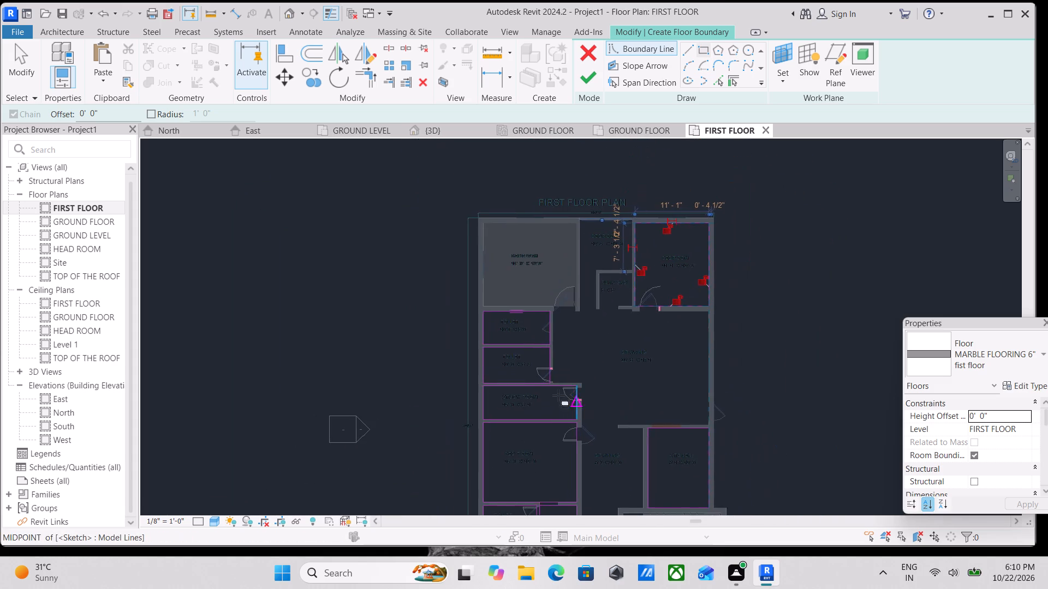
scroll(527, 381, "up", 7)
scroll(629, 400, "up", 4)
scroll(629, 400, "down", 10)
scroll(710, 406, "down", 1)
scroll(709, 406, "up", 3)
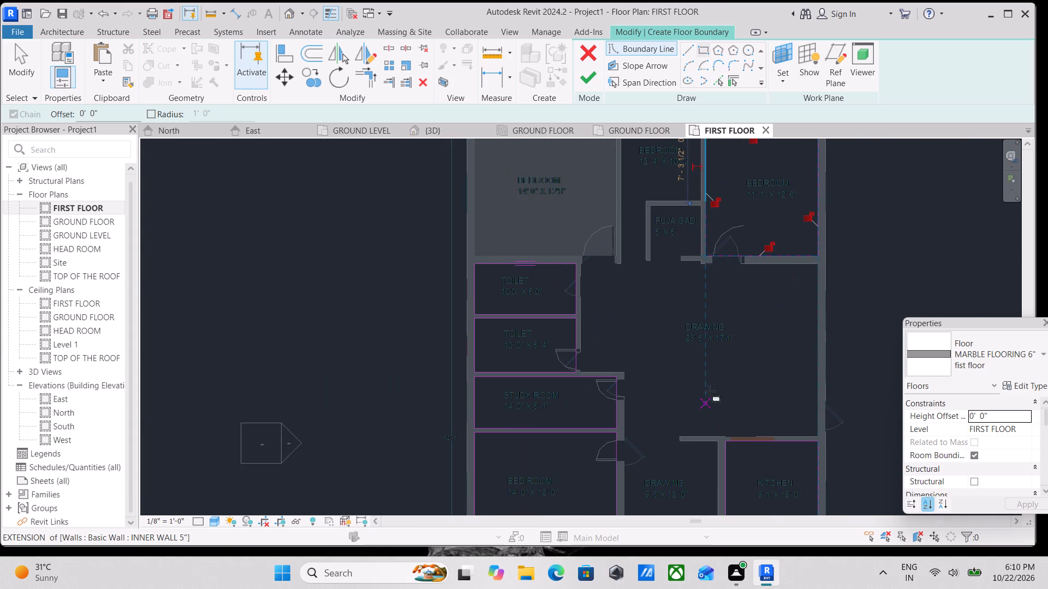
scroll(743, 414, "down", 2)
middle_click_drag(743, 414, 528, 357)
scroll(607, 443, "down", 1)
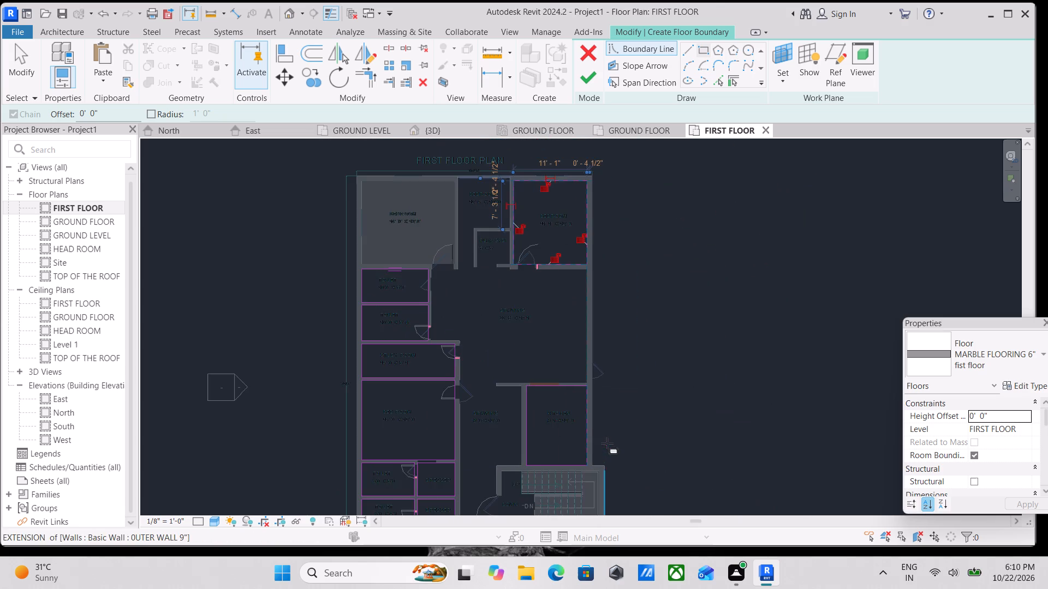
middle_click_drag(608, 430, 628, 344)
scroll(504, 479, "up", 2)
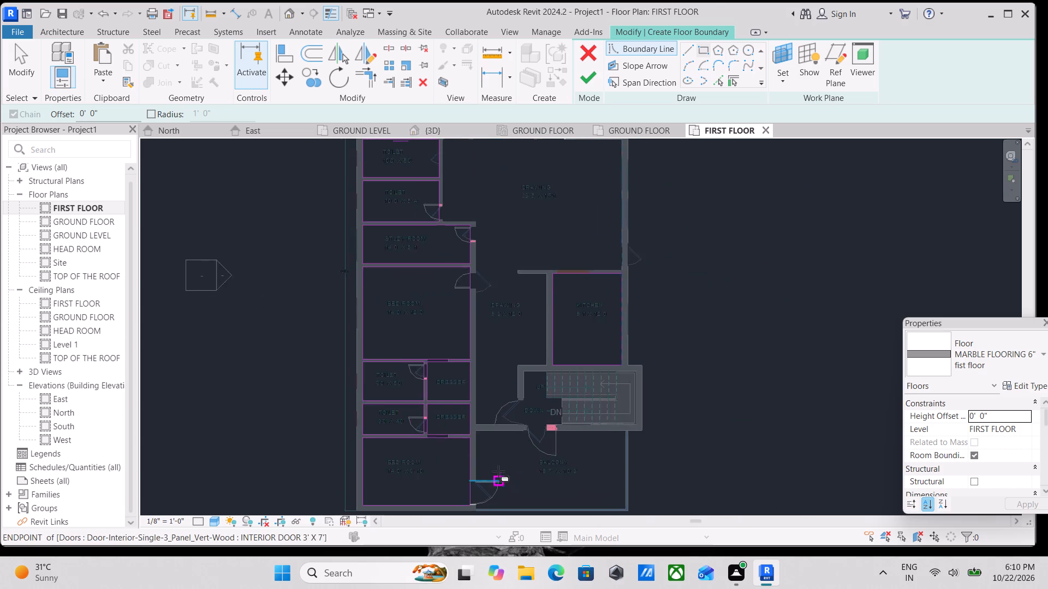
scroll(498, 471, "up", 2)
left_click(473, 417)
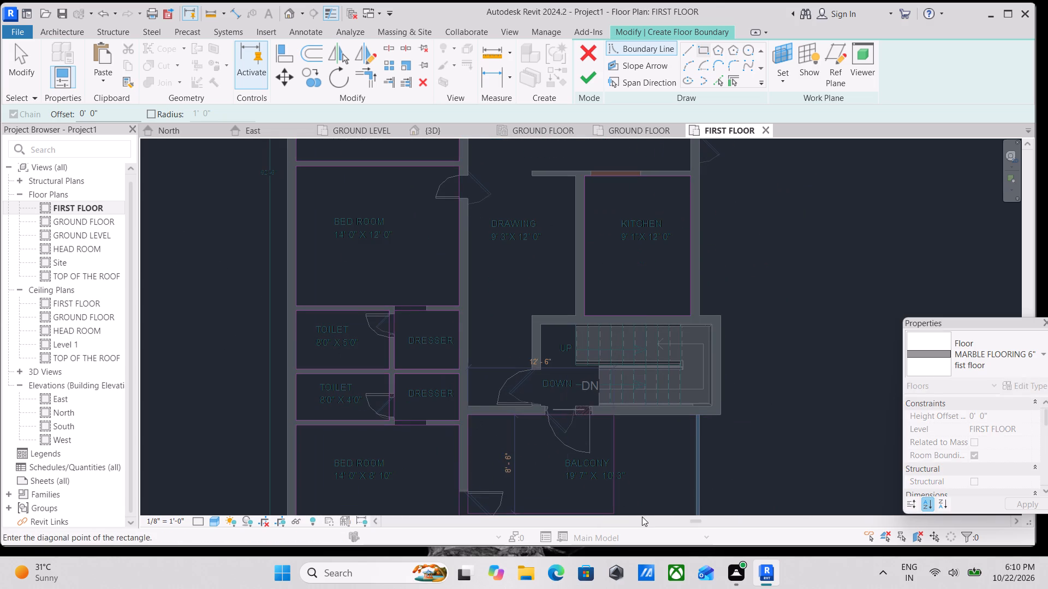
middle_click_drag(642, 515, 590, 412)
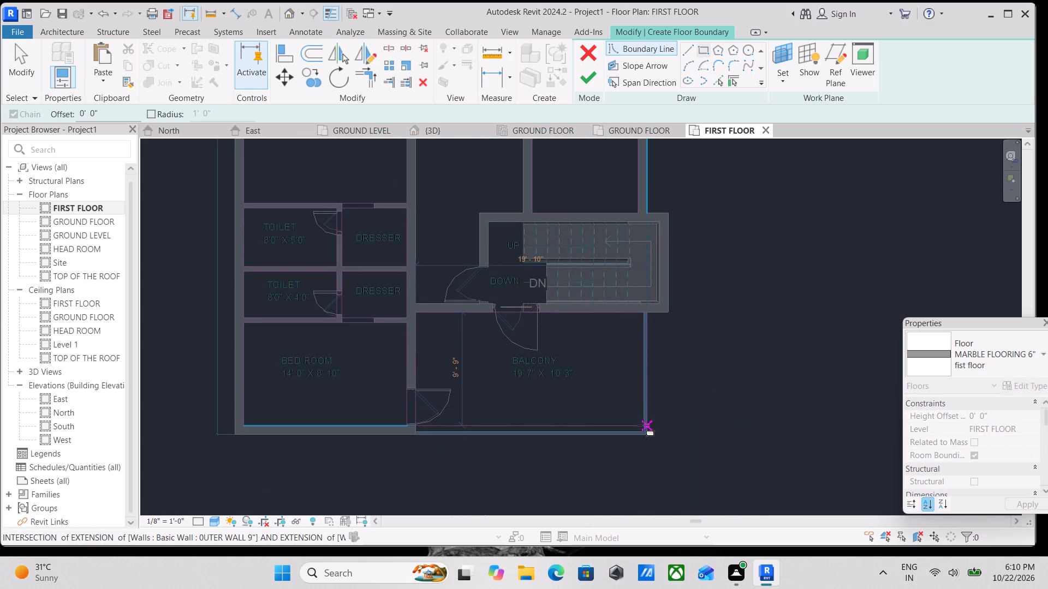
scroll(639, 432, "up", 5)
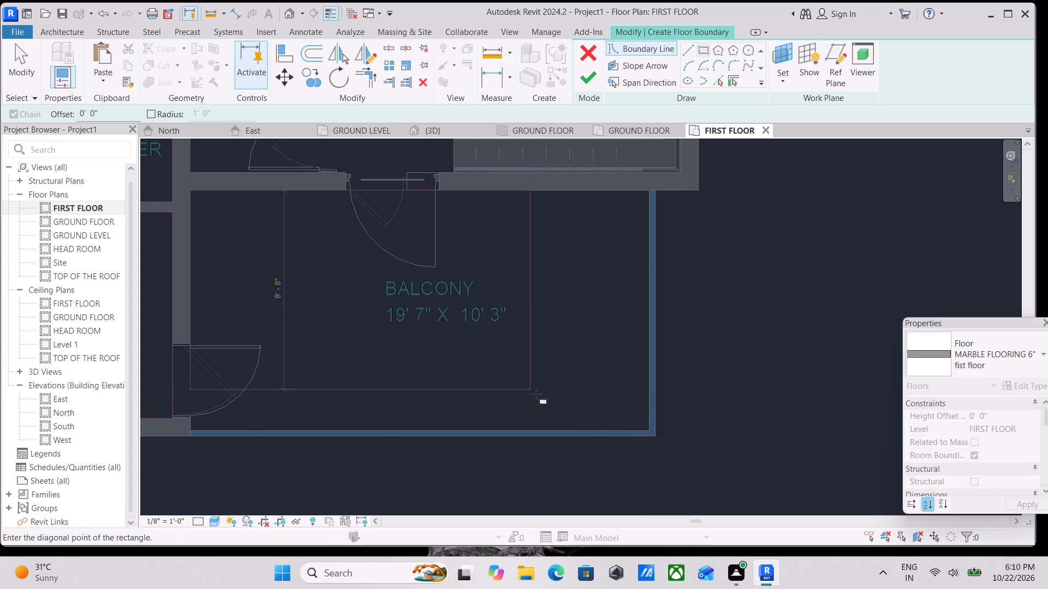
scroll(537, 394, "down", 1)
middle_click_drag(537, 394, 641, 476)
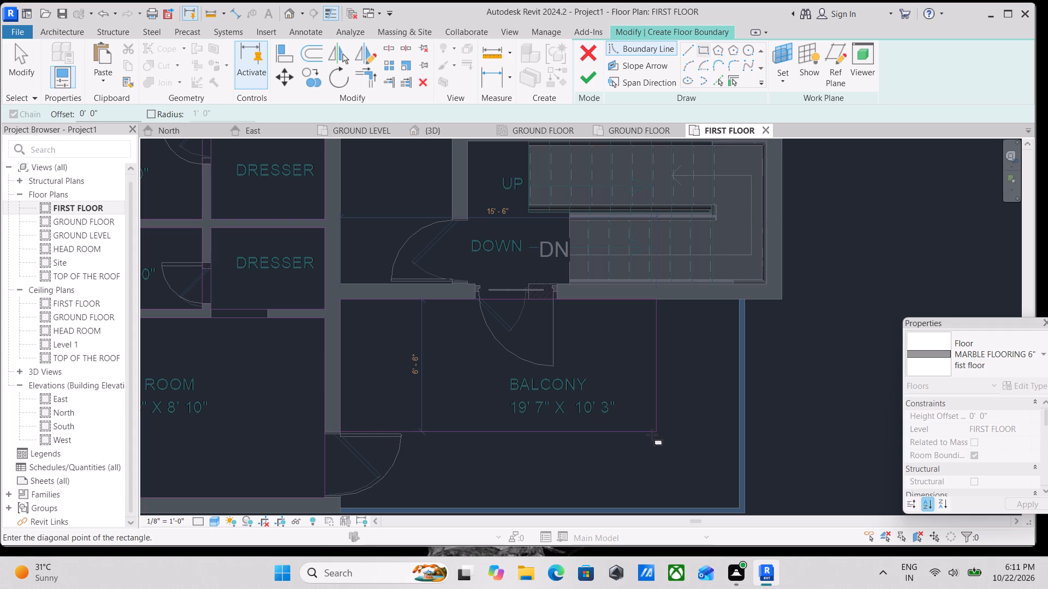
middle_click_drag(661, 440, 647, 363)
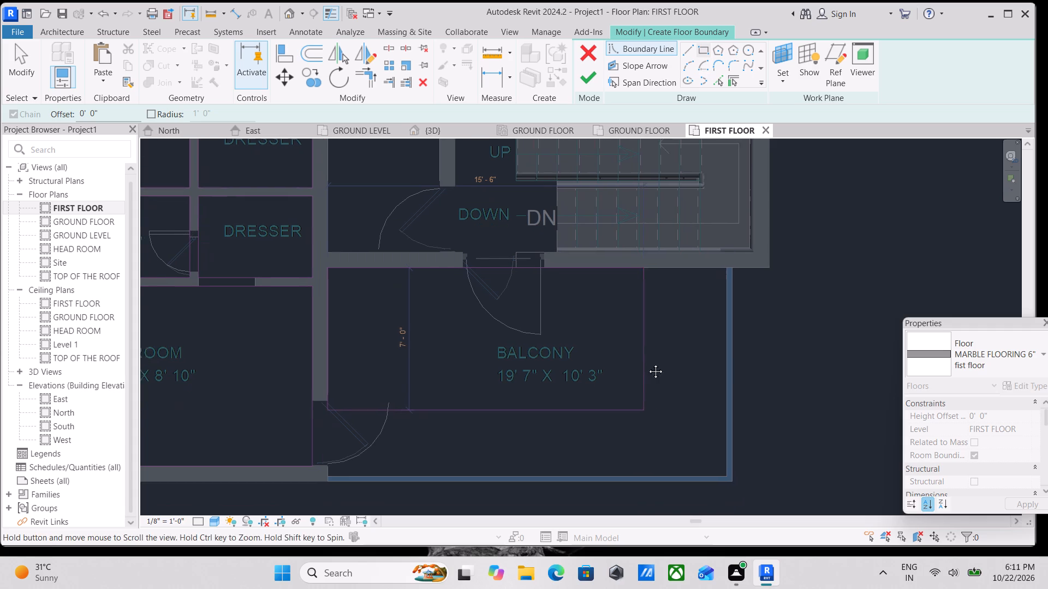
middle_click_drag(647, 363, 647, 336)
scroll(725, 404, "up", 2)
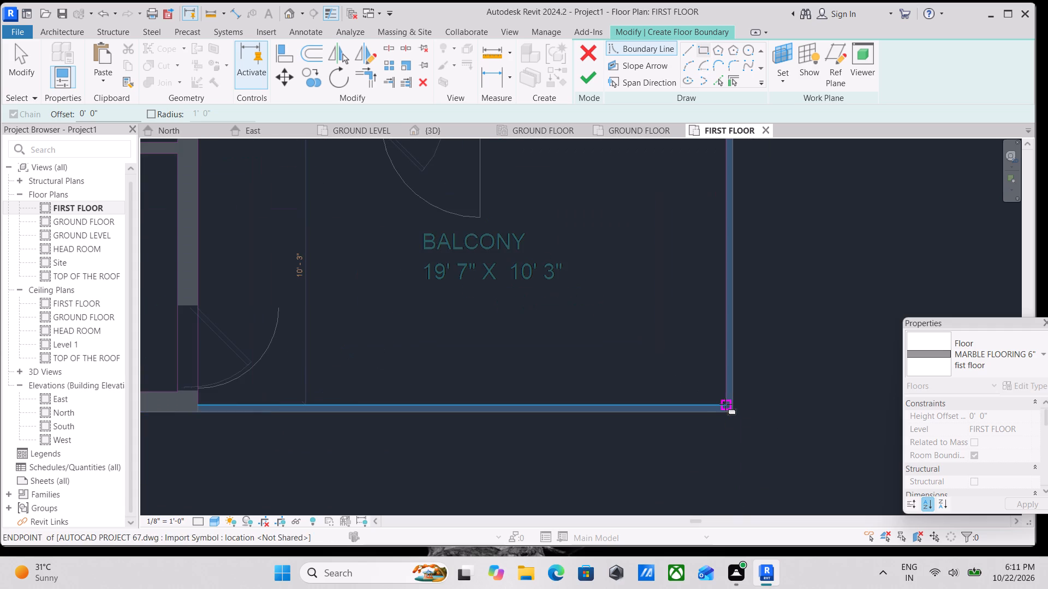
left_click(732, 412)
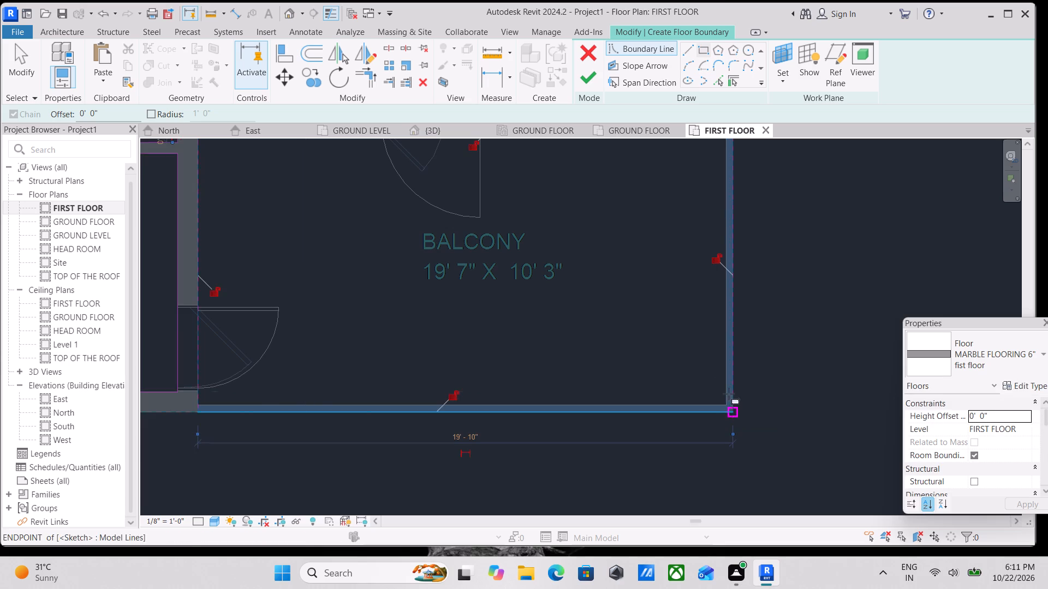
Examine the sketched floor boundaries across the whole first floor plan to see which areas are still uncovered.
scroll(706, 346, "down", 1)
middle_click_drag(710, 353, 786, 421)
scroll(671, 345, "down", 1)
middle_click_drag(671, 345, 764, 476)
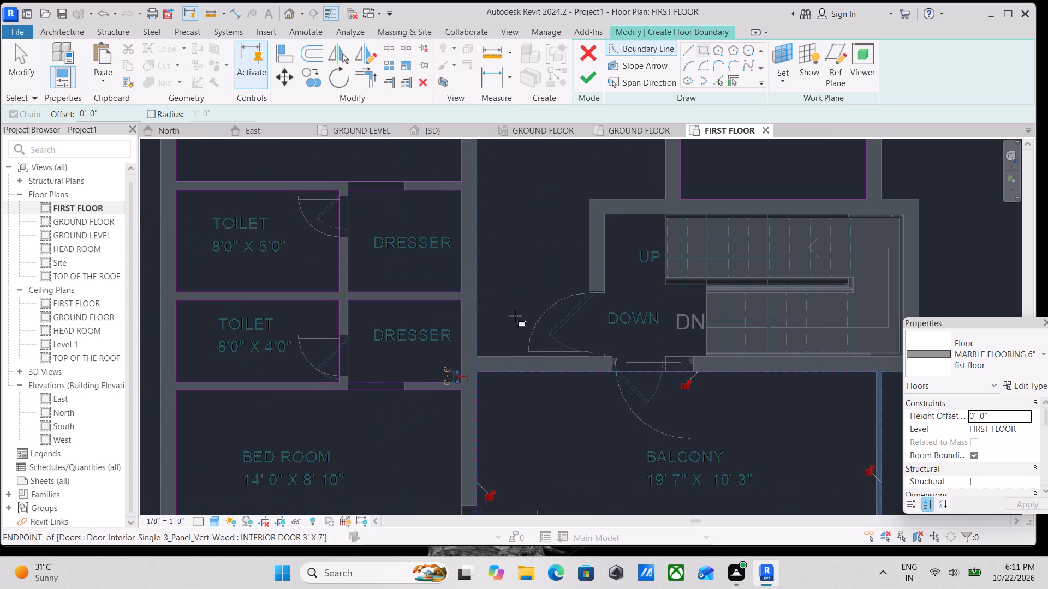
middle_click_drag(515, 316, 558, 466)
scroll(582, 354, "down", 2)
middle_click_drag(582, 354, 588, 437)
scroll(572, 342, "down", 2)
middle_click_drag(572, 342, 574, 321)
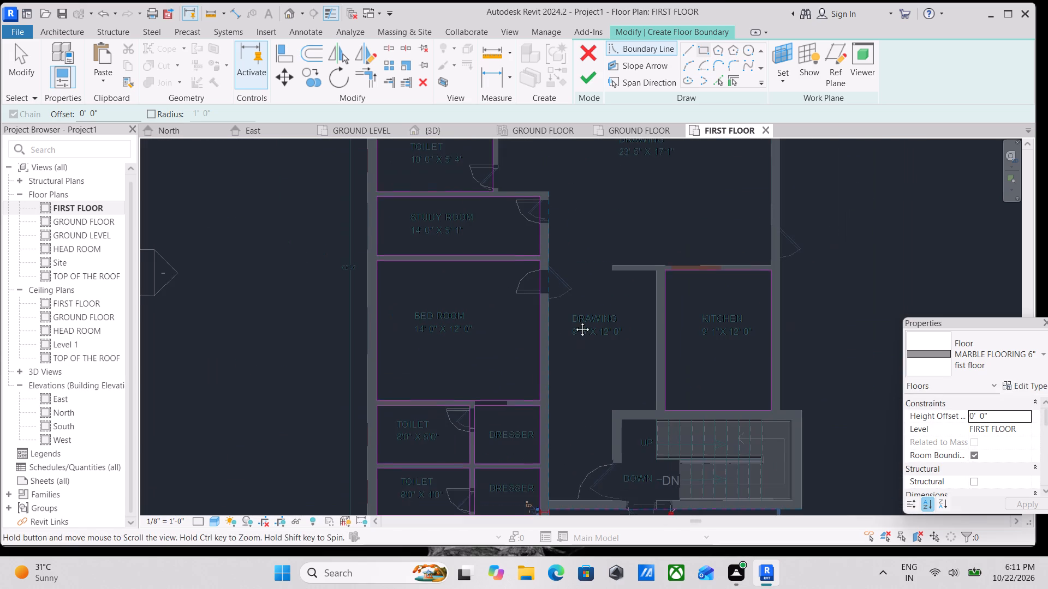
middle_click_drag(574, 321, 581, 298)
scroll(581, 295, "down", 1)
middle_click_drag(581, 295, 588, 384)
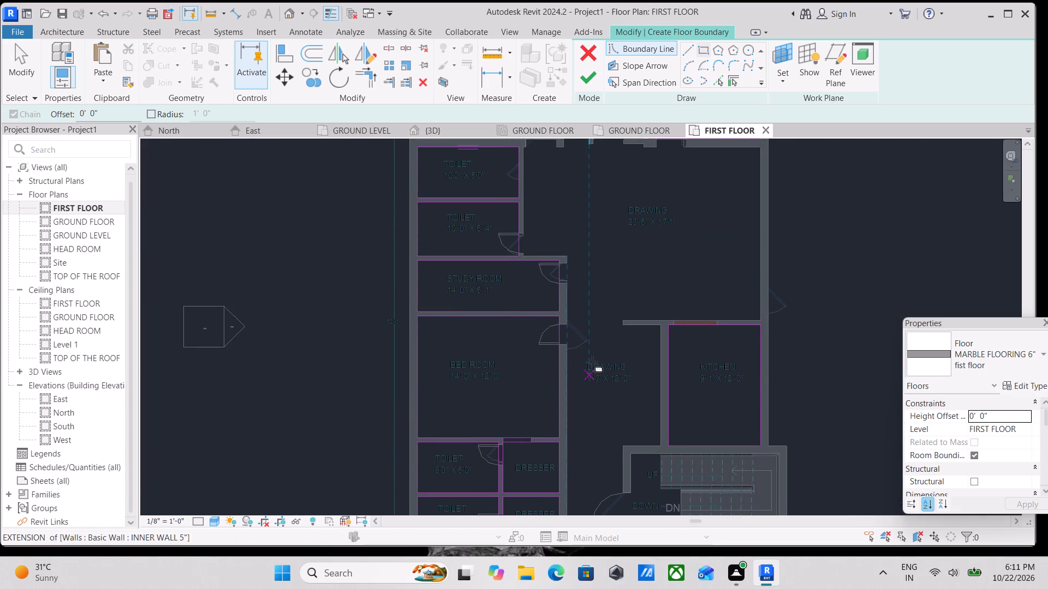
scroll(593, 342, "down", 1)
middle_click_drag(593, 342, 603, 382)
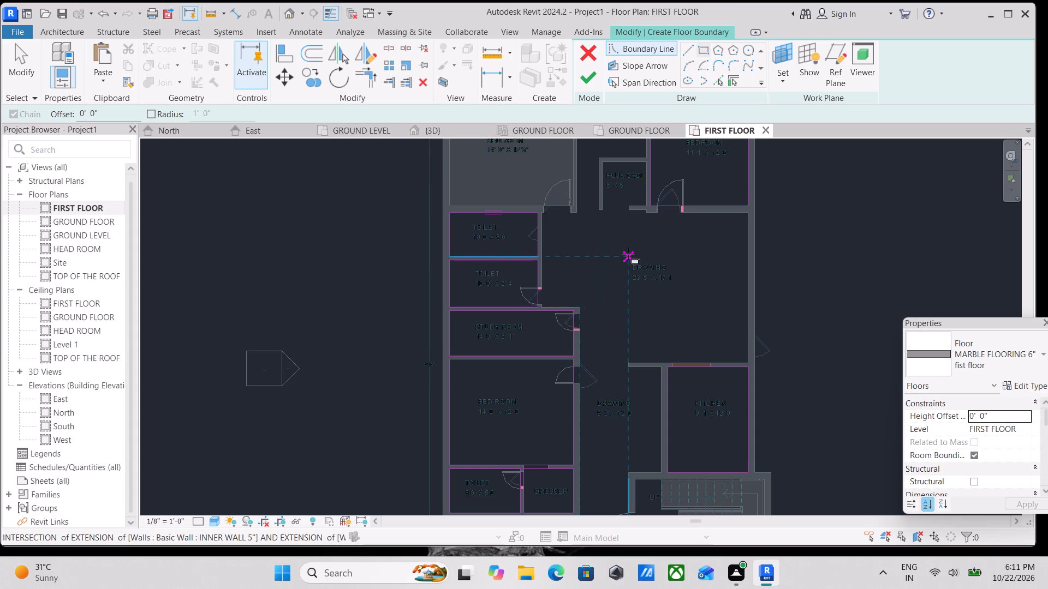
middle_click_drag(628, 254, 641, 232)
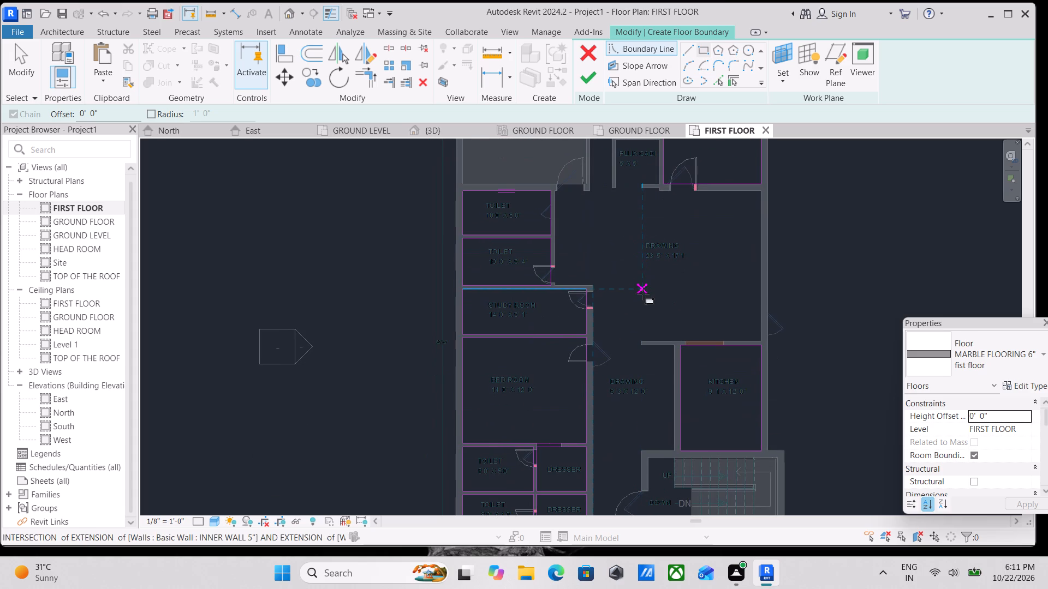
middle_click_drag(643, 286, 640, 217)
scroll(642, 265, "down", 1)
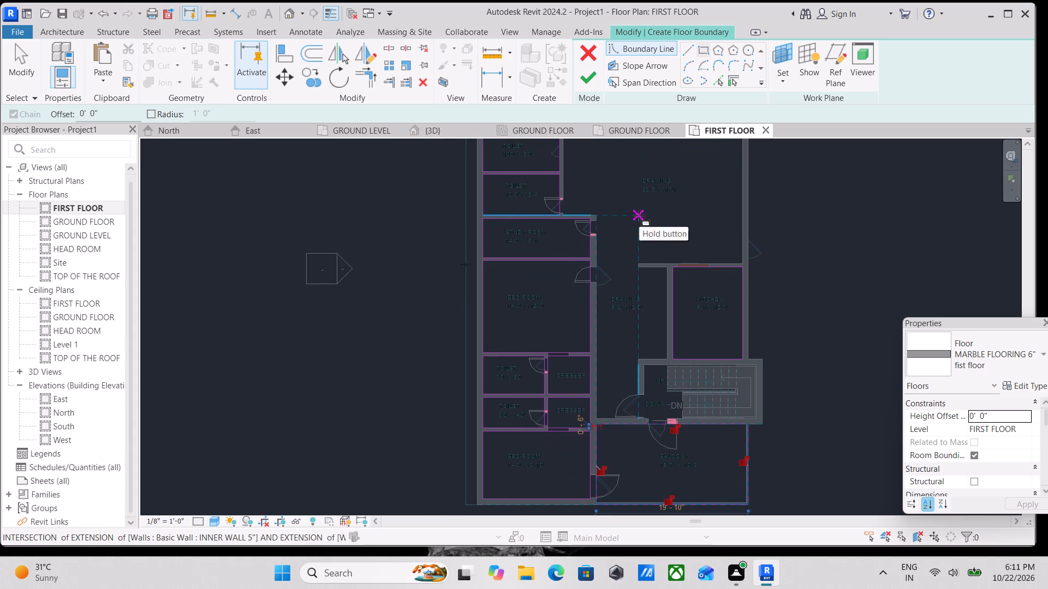
middle_click_drag(639, 215, 638, 192)
middle_click_drag(722, 218, 718, 247)
scroll(720, 225, "down", 1)
middle_click_drag(718, 247, 714, 346)
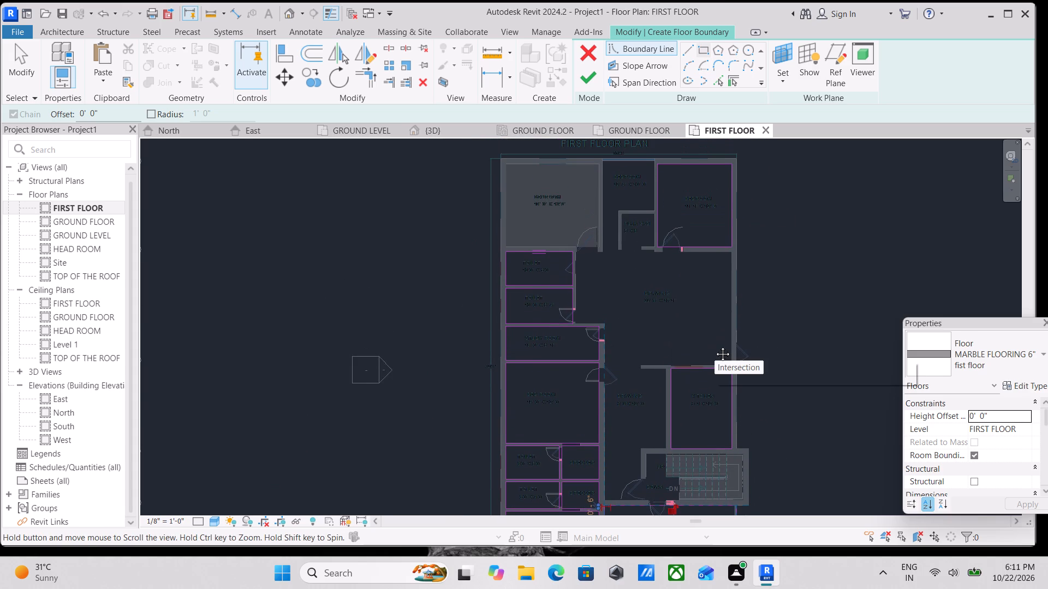
middle_click_drag(714, 346, 713, 386)
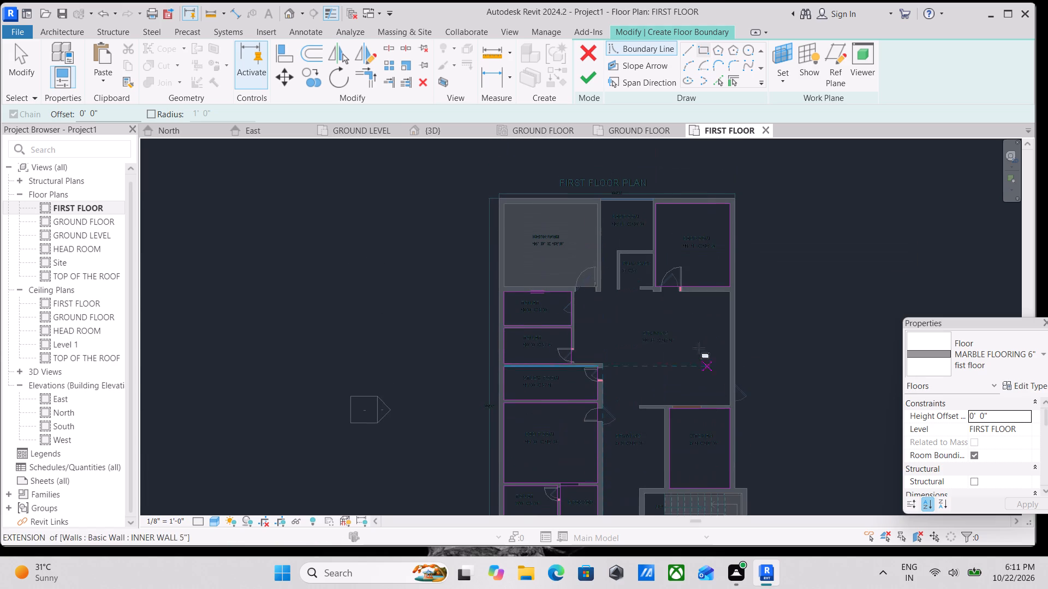
scroll(598, 195, "up", 3)
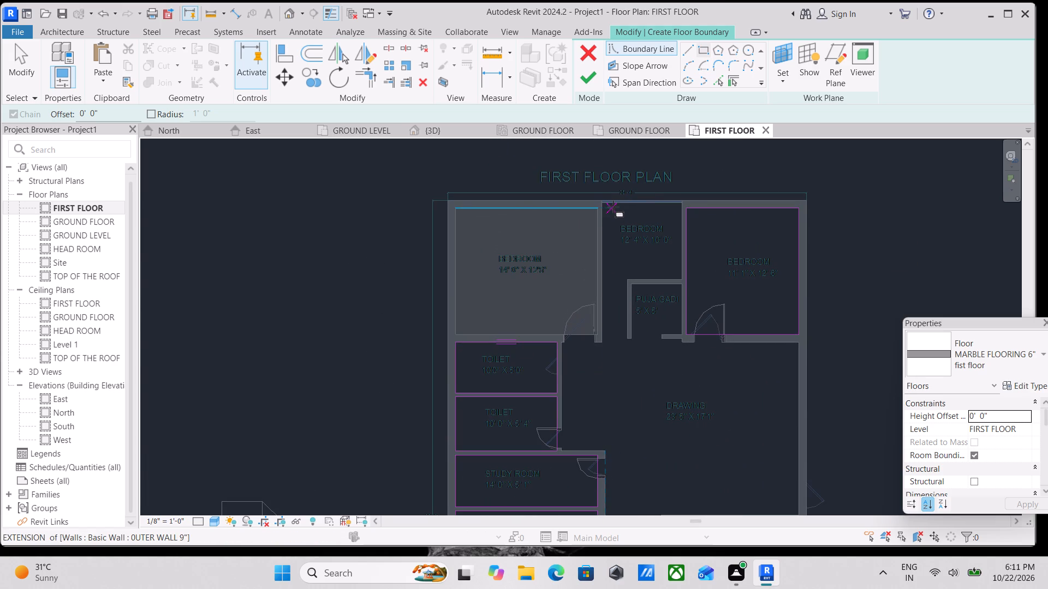
scroll(614, 206, "down", 2)
scroll(649, 280, "down", 1)
middle_click_drag(650, 279, 663, 227)
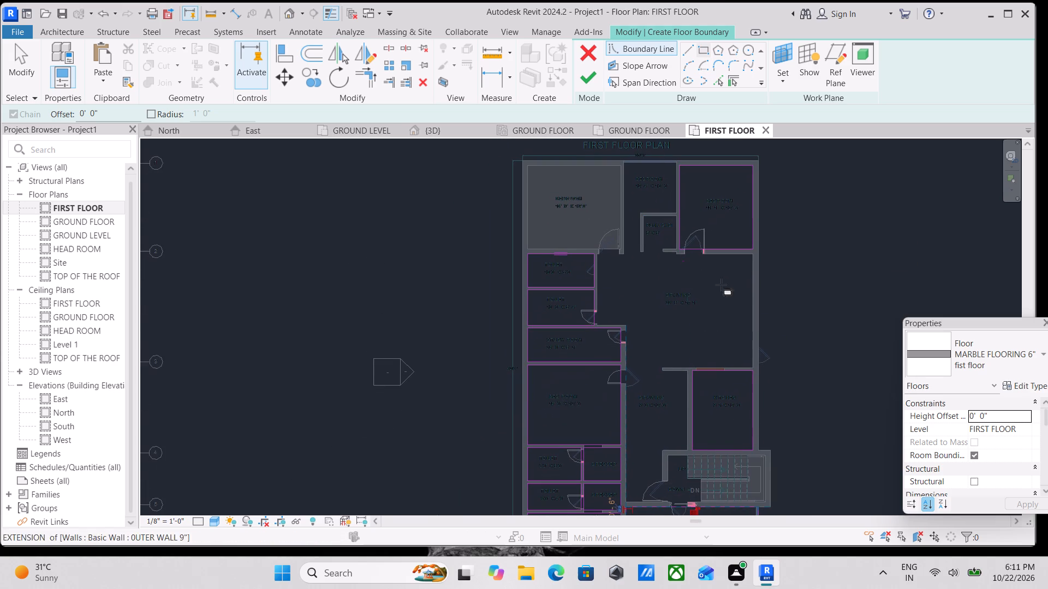
Finish the floor sketch without attaching the walls to the floor's bottom, and deselect the floor.
left_click(592, 75)
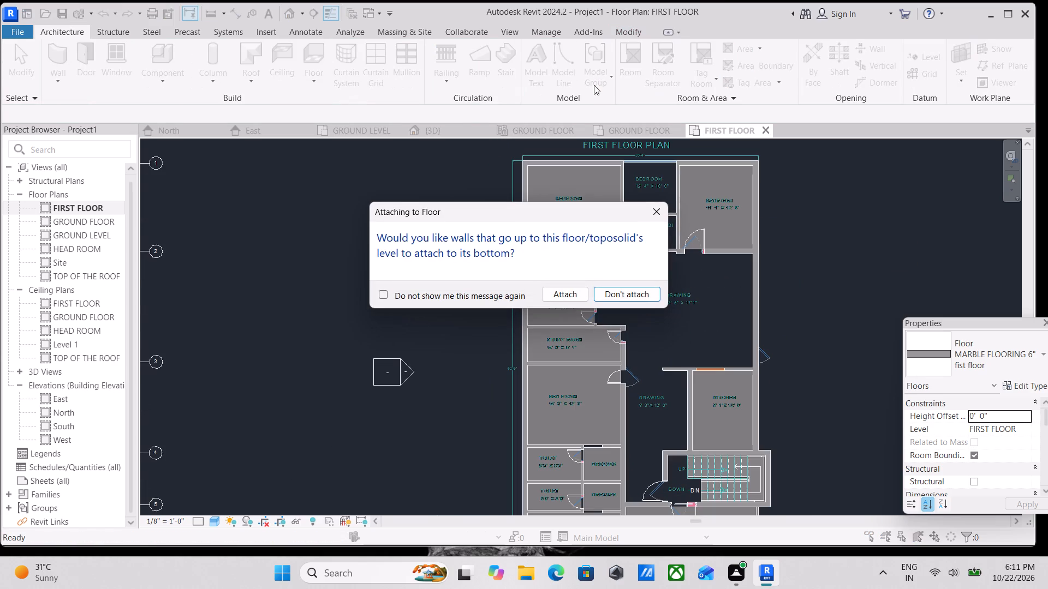
left_click(616, 294)
middle_click_drag(695, 295, 662, 221)
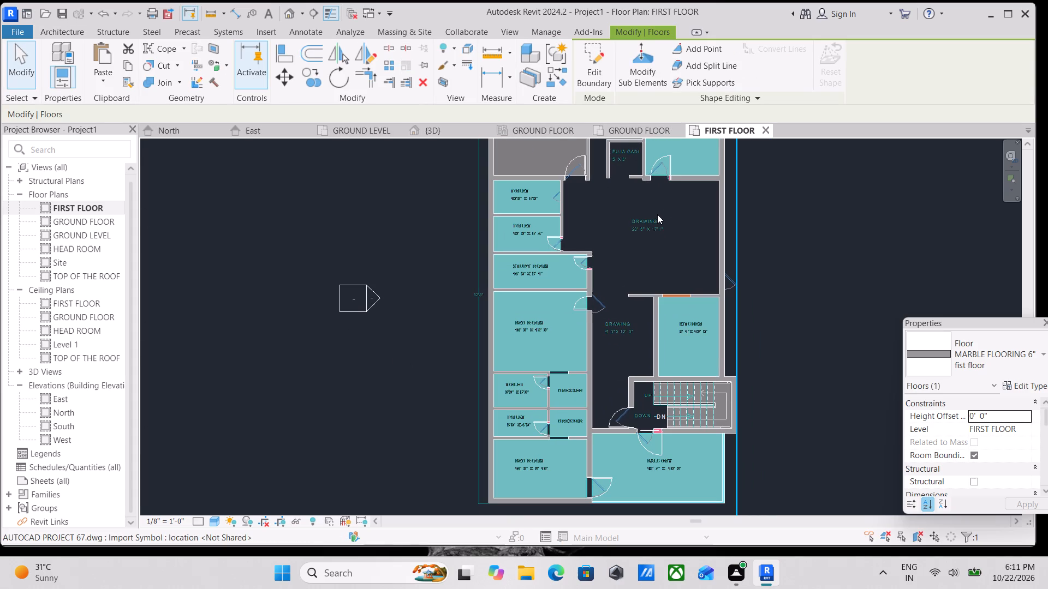
key("Escape")
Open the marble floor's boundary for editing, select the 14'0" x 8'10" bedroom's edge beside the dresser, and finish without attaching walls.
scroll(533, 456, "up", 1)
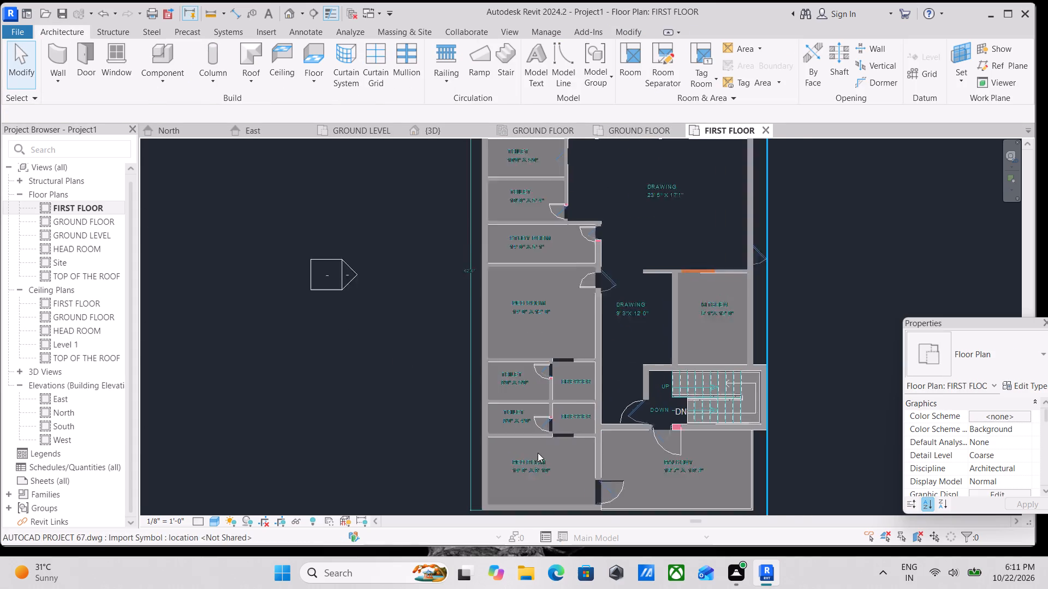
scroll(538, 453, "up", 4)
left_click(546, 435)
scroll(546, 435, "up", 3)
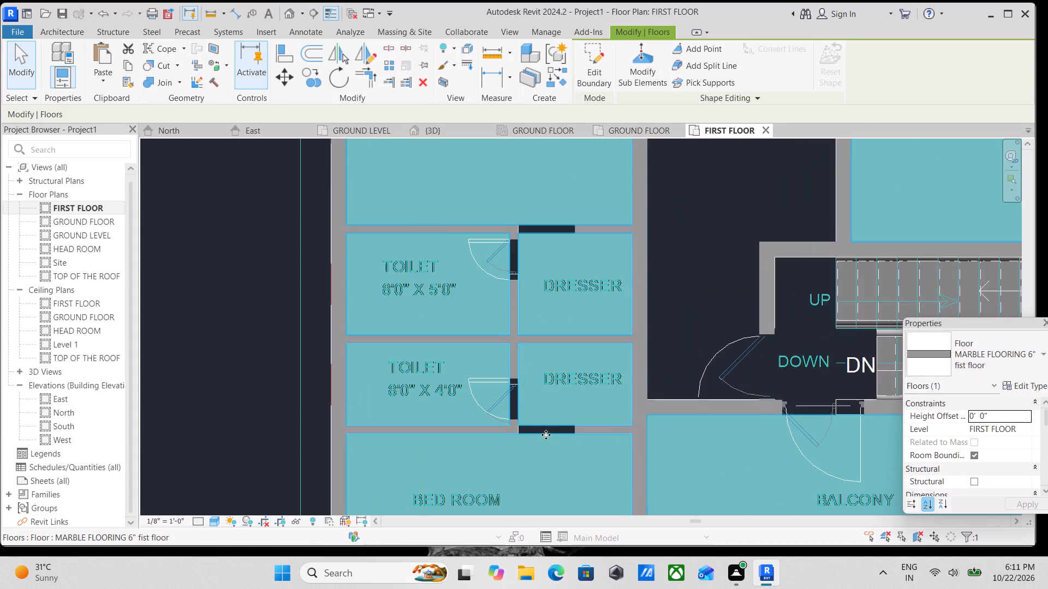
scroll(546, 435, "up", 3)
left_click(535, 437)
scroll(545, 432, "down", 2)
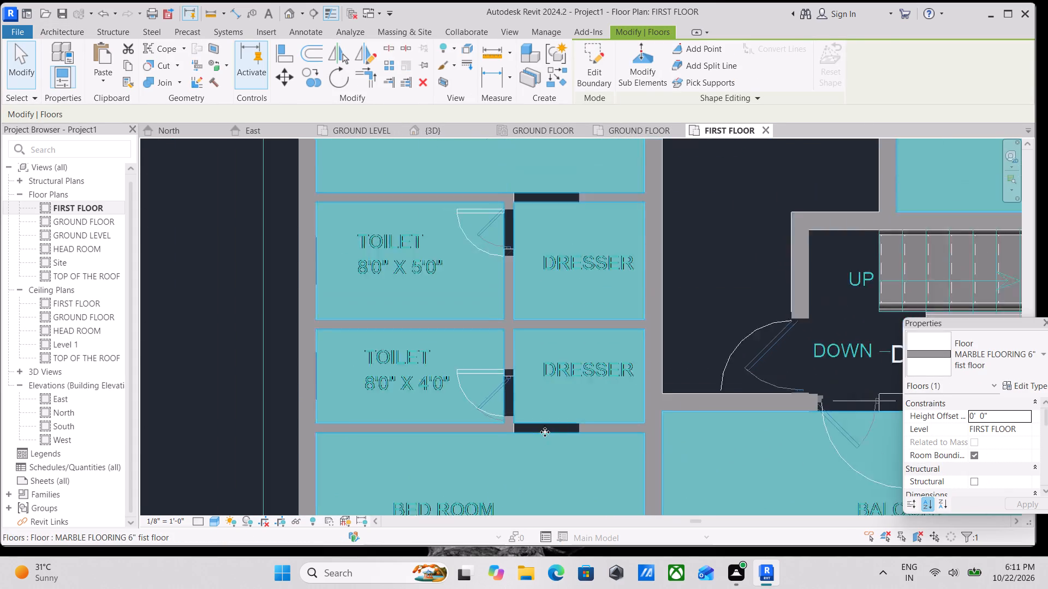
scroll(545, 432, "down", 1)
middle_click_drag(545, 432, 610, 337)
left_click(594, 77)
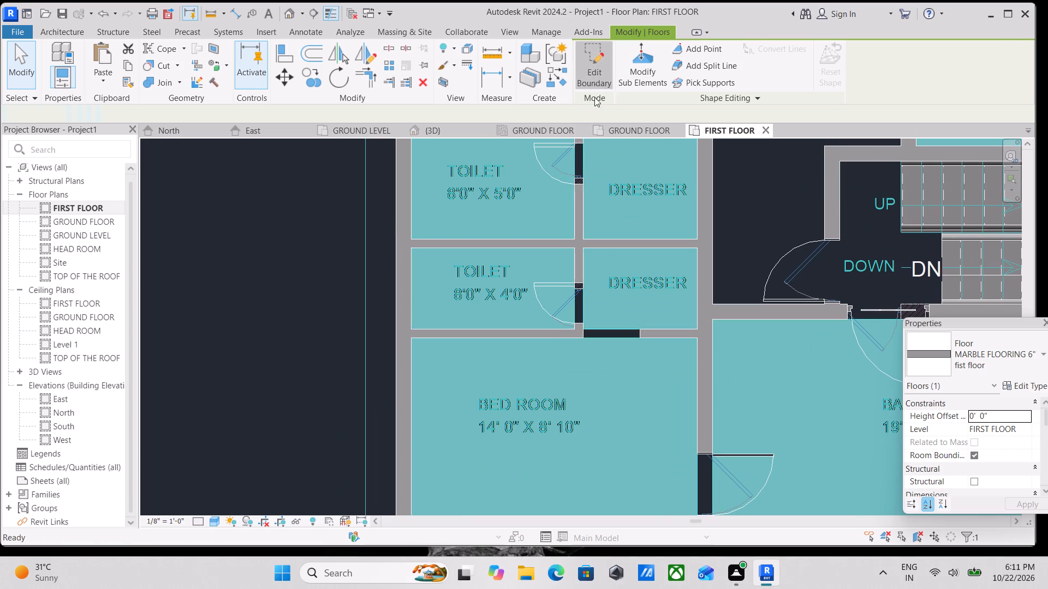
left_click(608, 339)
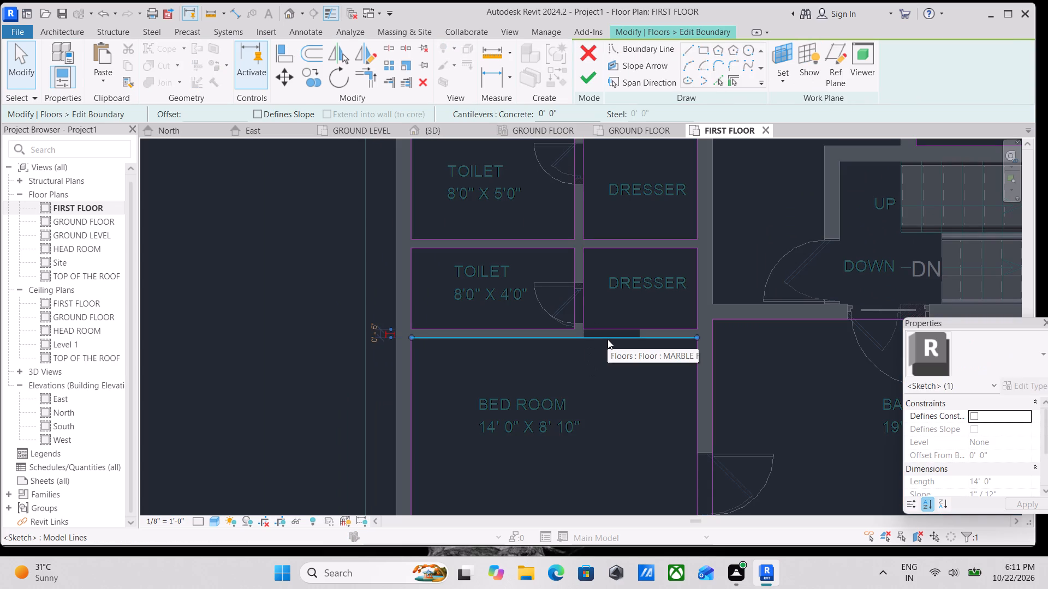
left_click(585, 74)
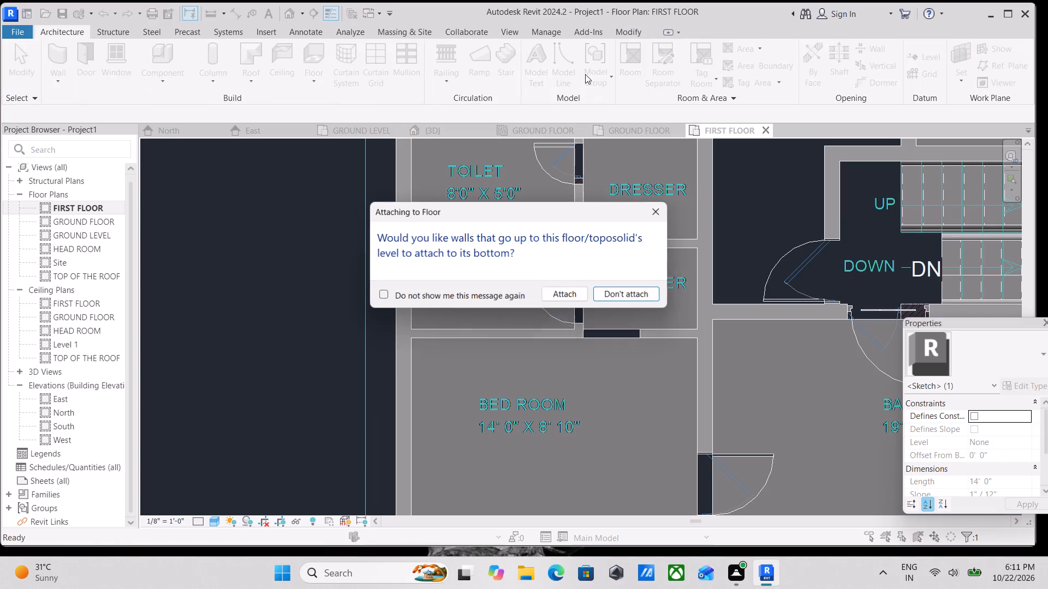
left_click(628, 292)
Start a MARBLE FLOORING 6" floor and draw boundary lines along the 12'4" x 10'0" bedroom's outer edge and side wall to the Puja Gadi's outer corner.
scroll(628, 292, "down", 5)
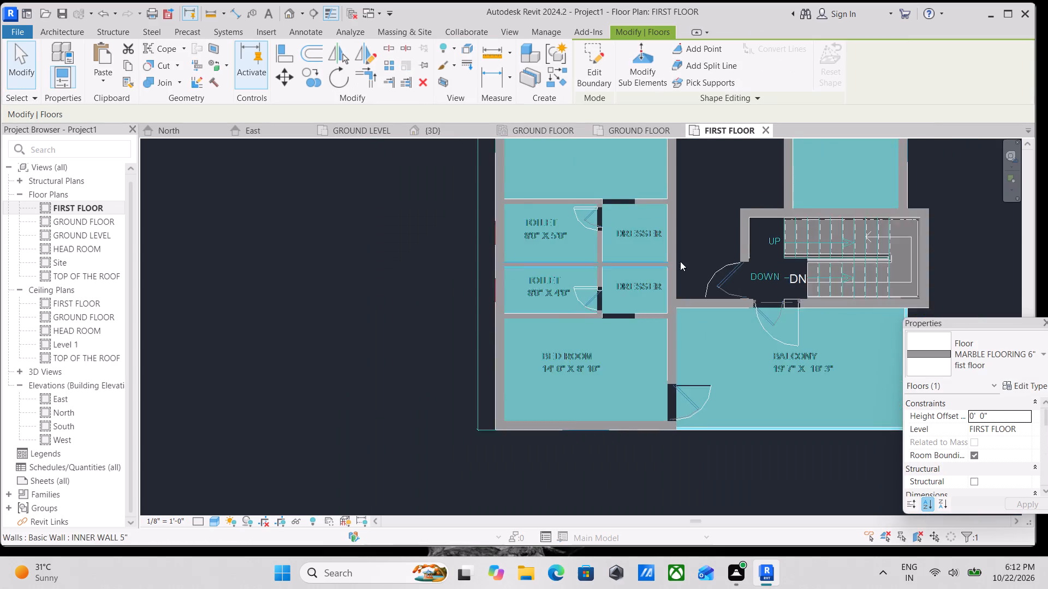
scroll(680, 261, "down", 1)
middle_click_drag(675, 263, 506, 412)
middle_click_drag(549, 293, 527, 370)
scroll(532, 260, "down", 1)
middle_click_drag(532, 260, 536, 308)
scroll(538, 301, "down", 1)
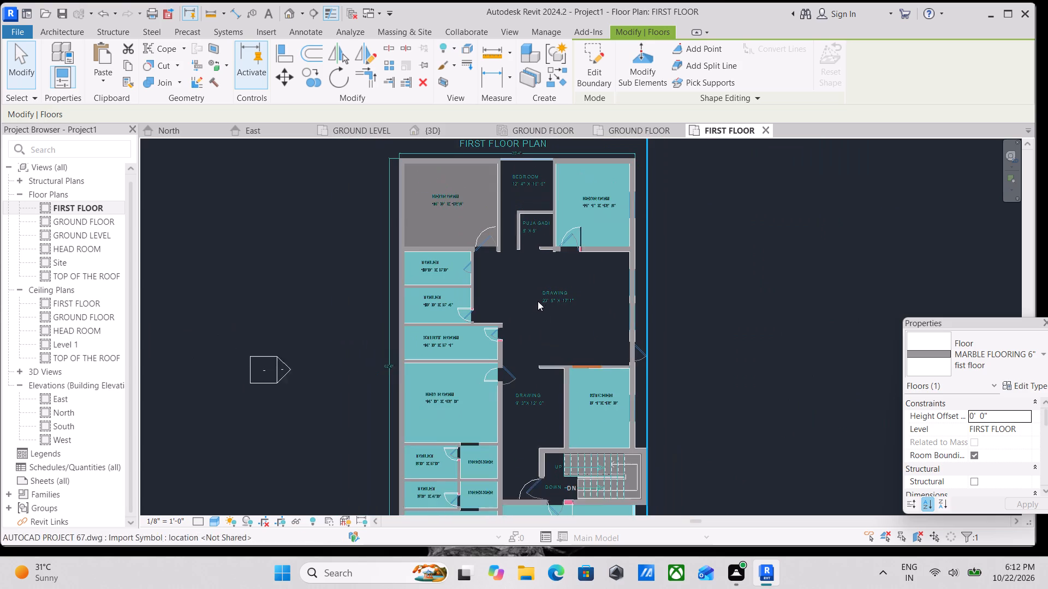
middle_click_drag(538, 301, 536, 325)
middle_click_drag(536, 324, 540, 277)
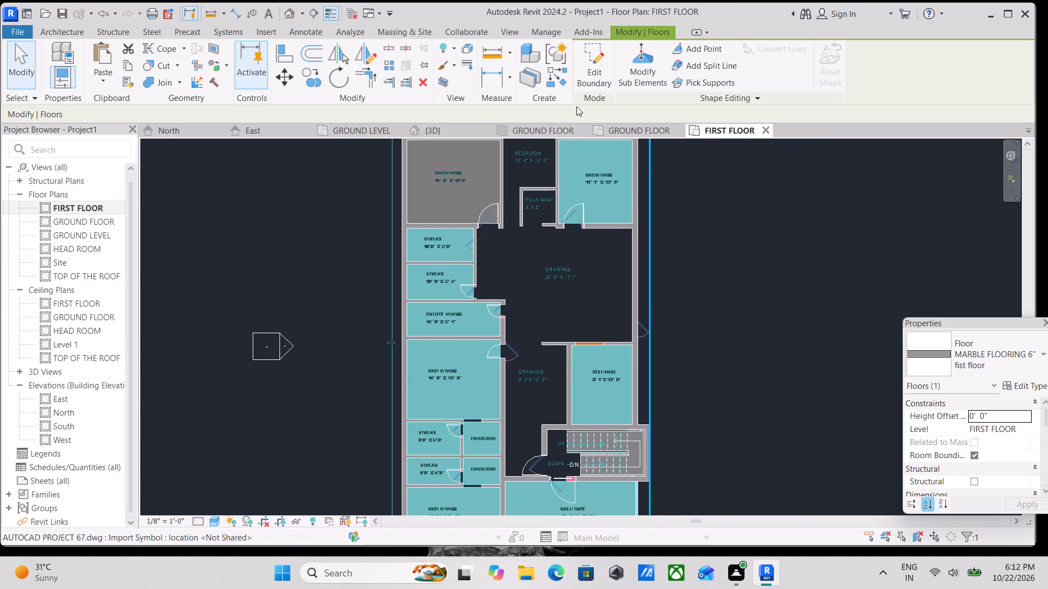
key("Escape")
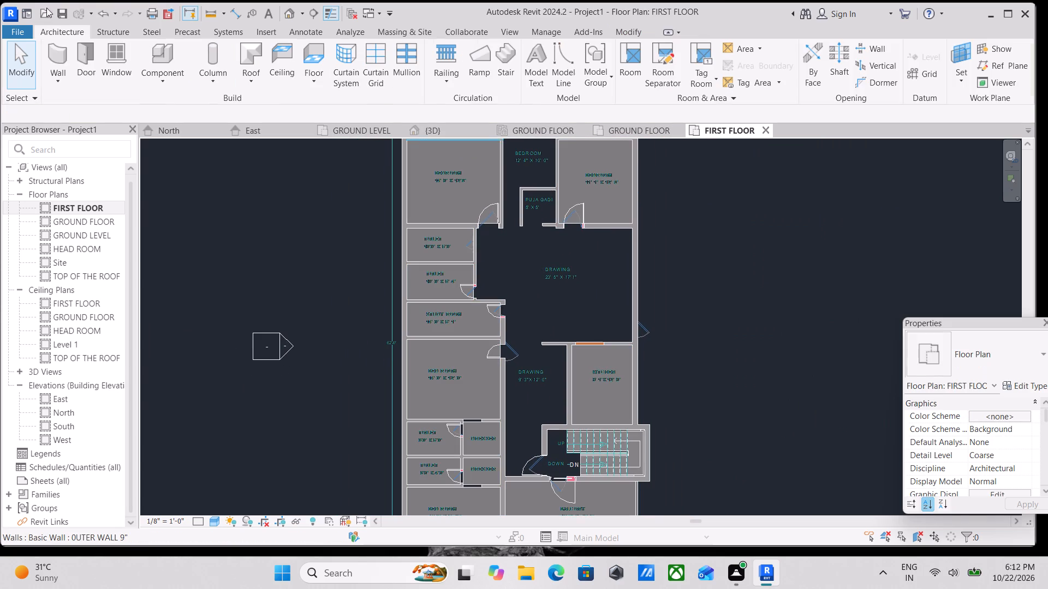
left_click(52, 31)
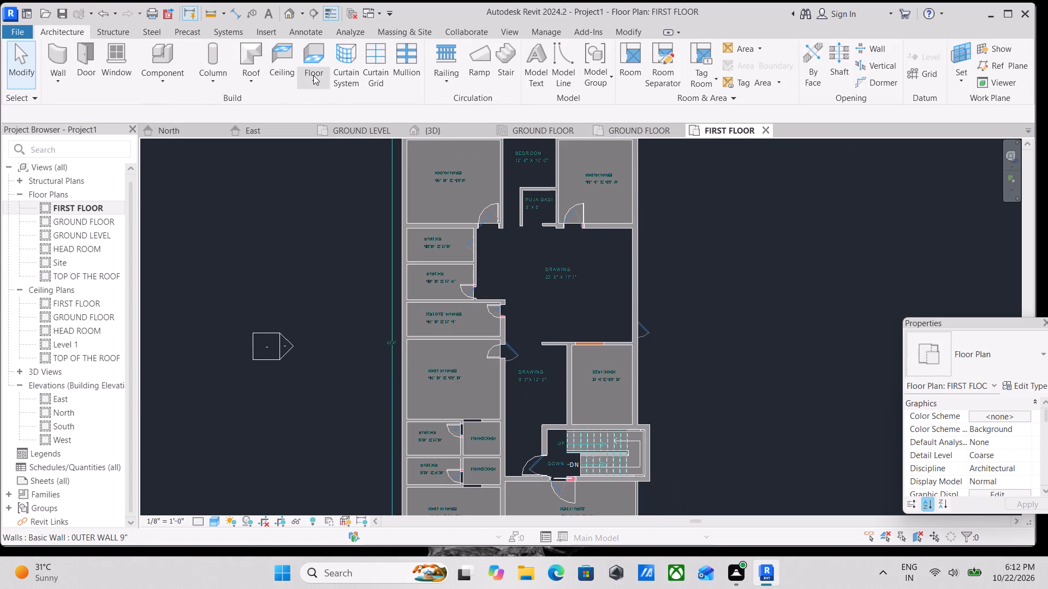
left_click(313, 75)
left_click(321, 105)
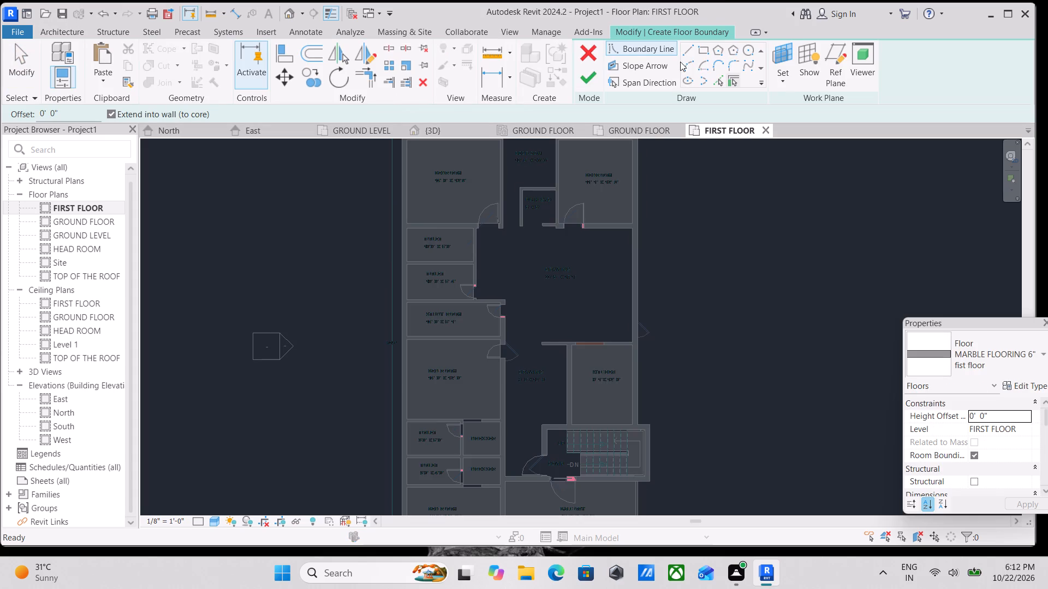
left_click(688, 42)
middle_click_drag(489, 188, 486, 295)
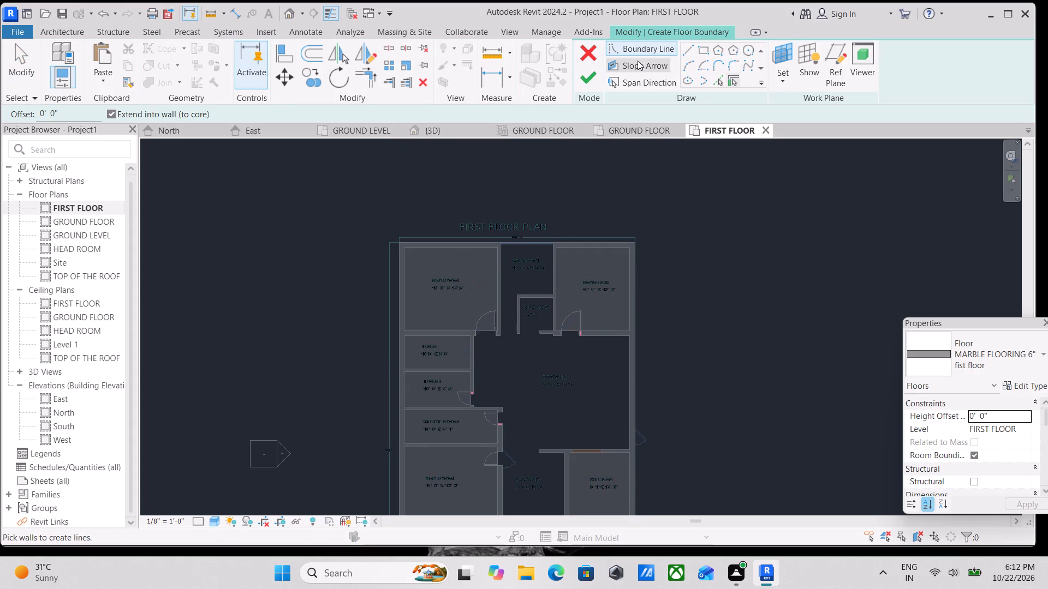
left_click(685, 47)
scroll(523, 255, "up", 9)
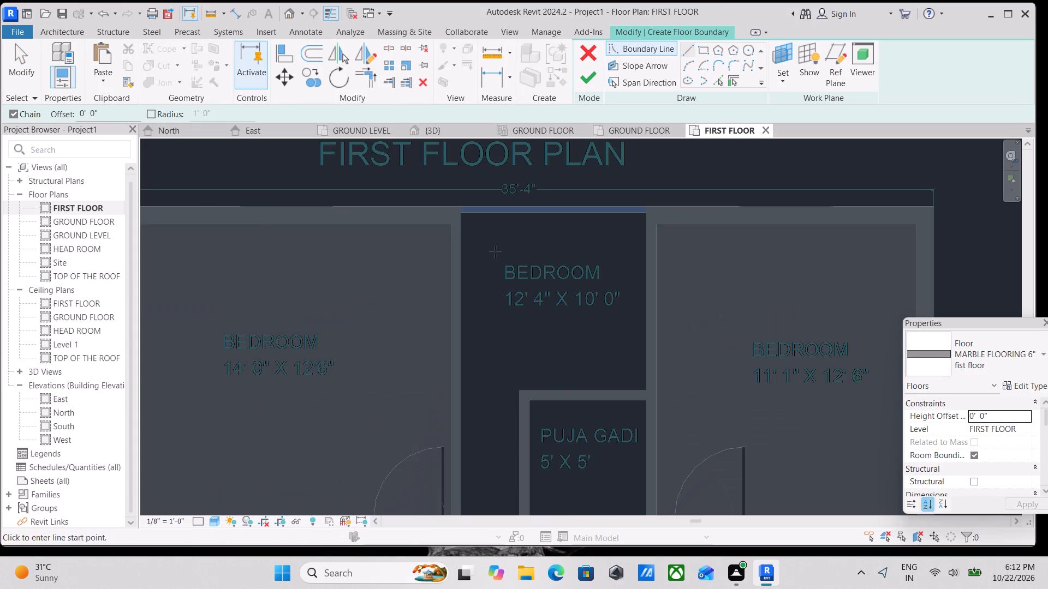
scroll(444, 213, "up", 3)
left_click(468, 203)
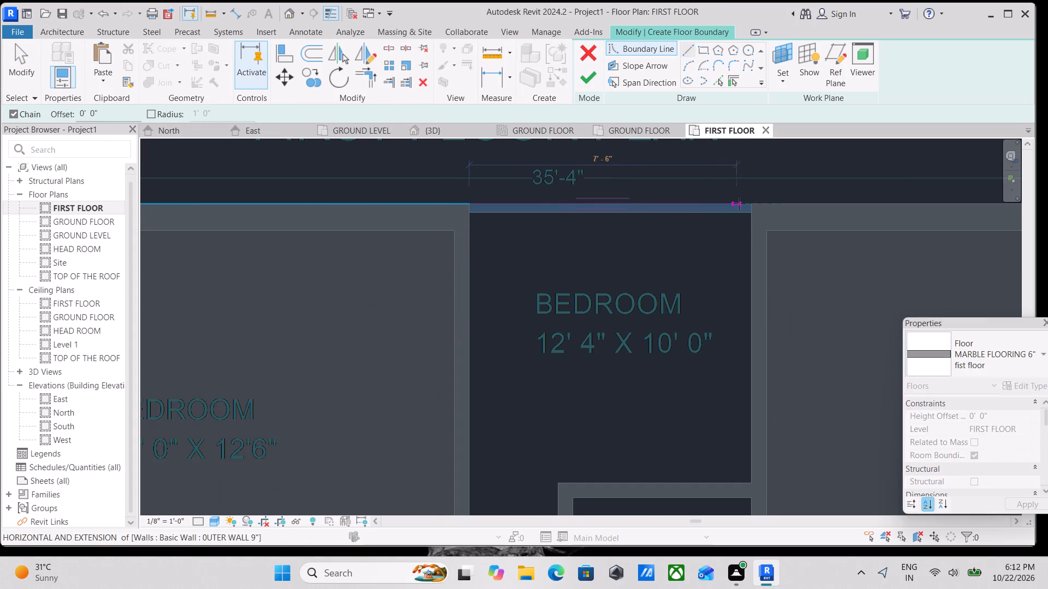
left_click(754, 201)
middle_click_drag(751, 297, 733, 147)
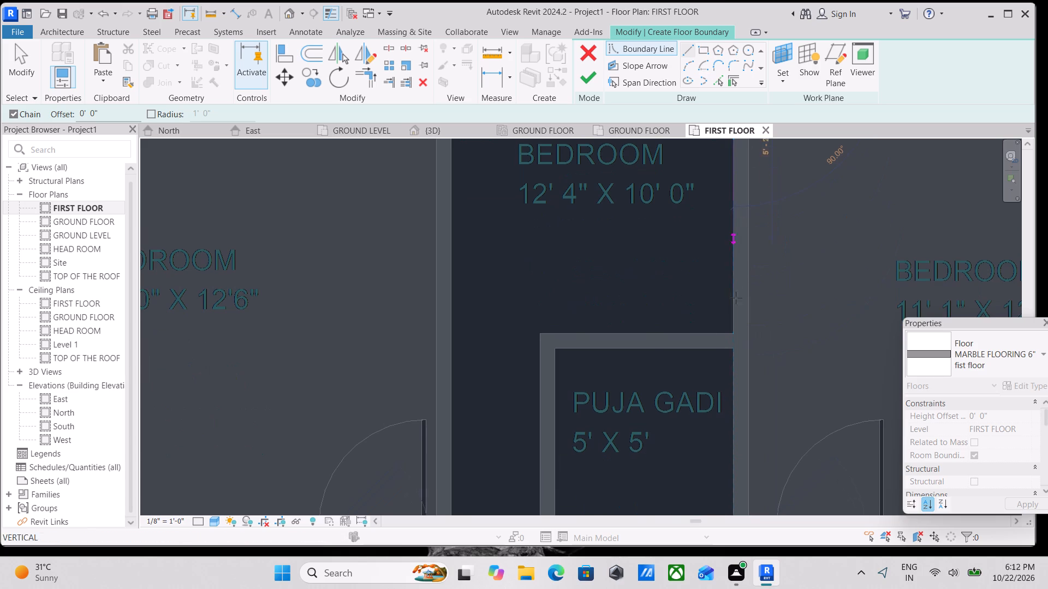
left_click(734, 331)
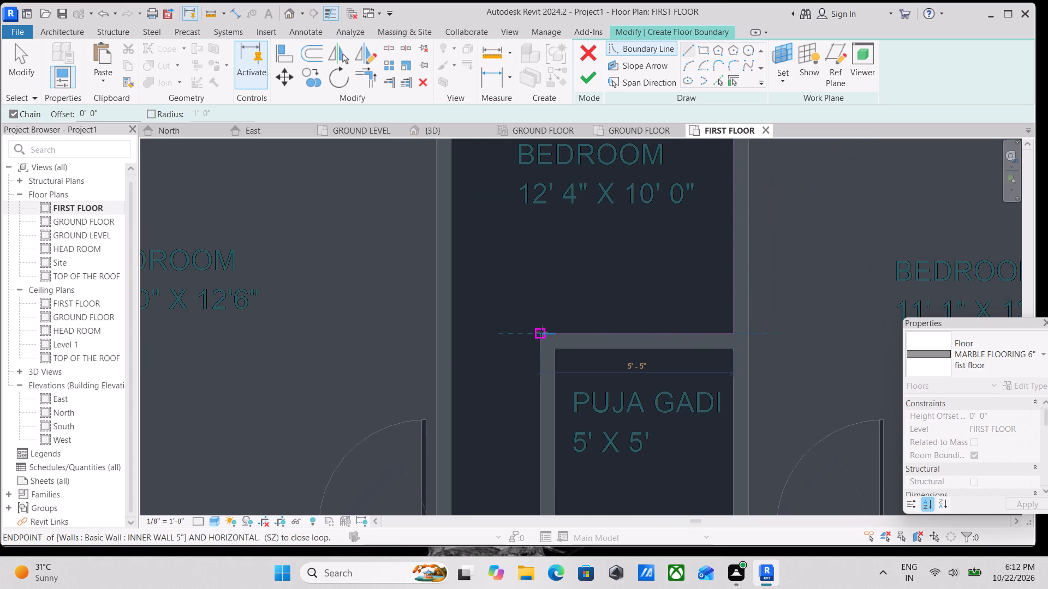
left_click(541, 332)
Continue the floor boundary down the Puja Gadi's outer wall face, across its 5" end, and along the inner faces to the opposite inner corner.
middle_click_drag(541, 327, 556, 40)
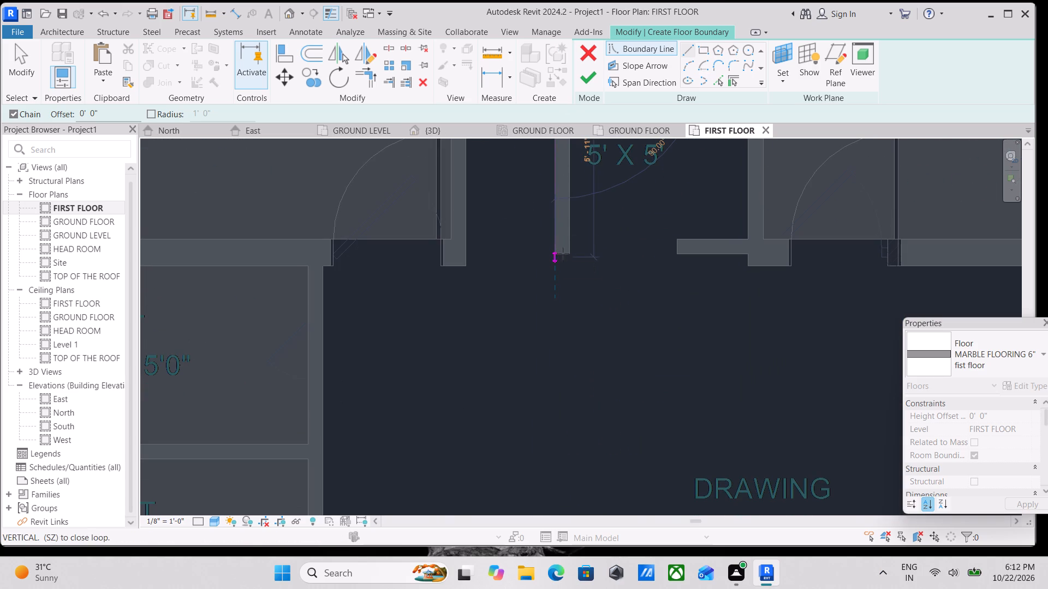
scroll(564, 250, "up", 3)
left_click(552, 255)
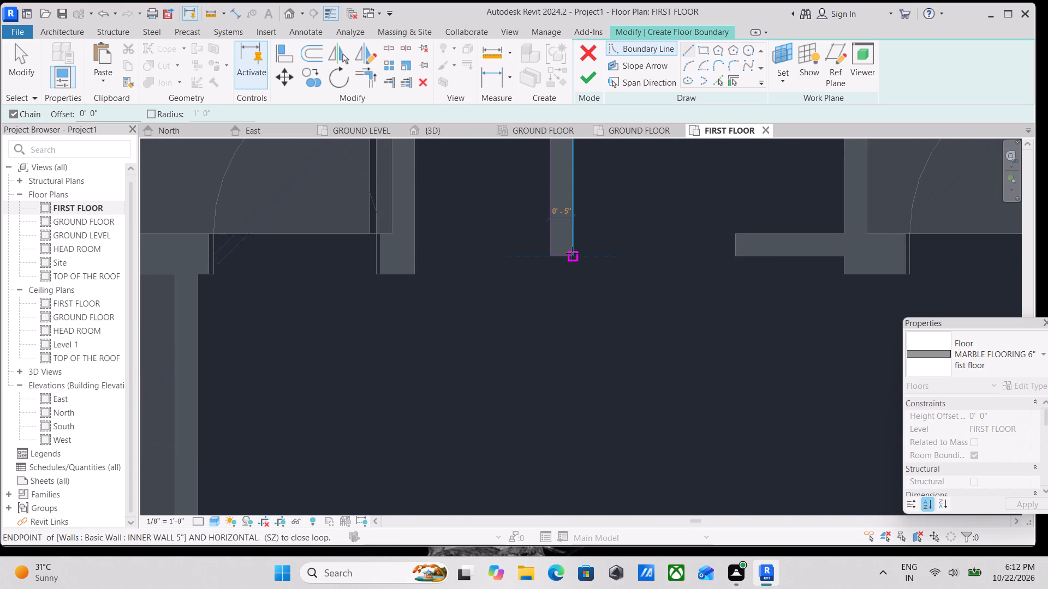
left_click(573, 253)
middle_click_drag(563, 185, 573, 311)
middle_click_drag(579, 208, 576, 356)
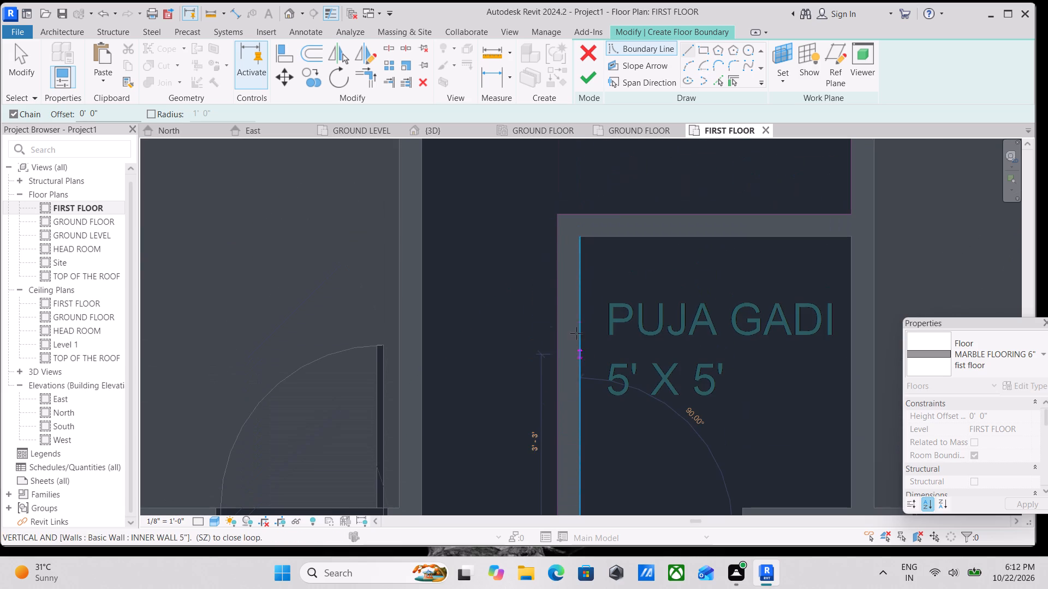
left_click(578, 236)
middle_click_drag(743, 239, 578, 234)
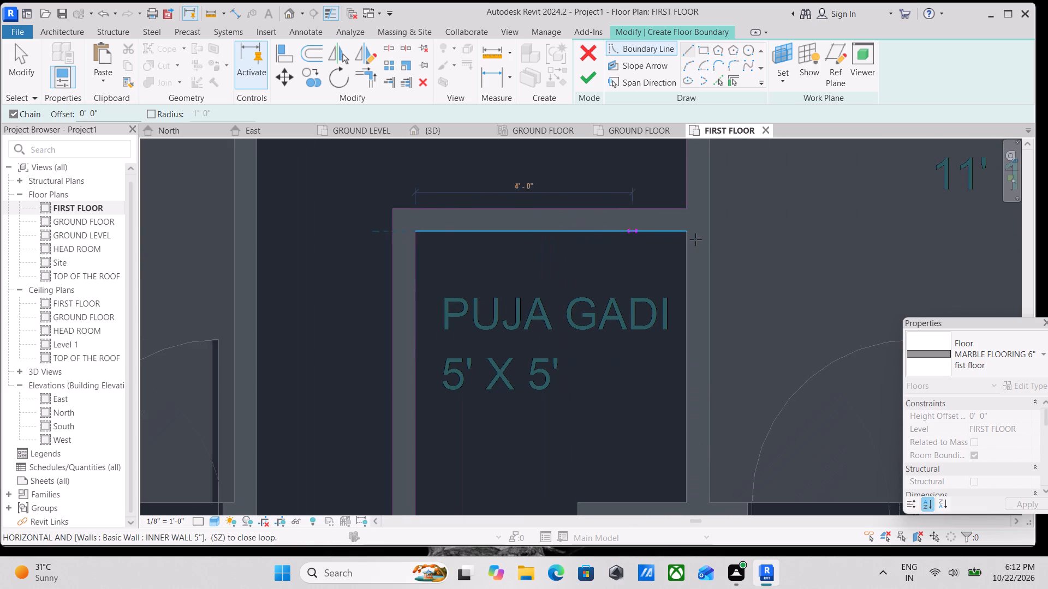
left_click(690, 233)
Draw the boundary down the Puja Gadi's remaining inner side and around the 2'-0" stub wall at its entrance.
middle_click_drag(684, 365, 683, 163)
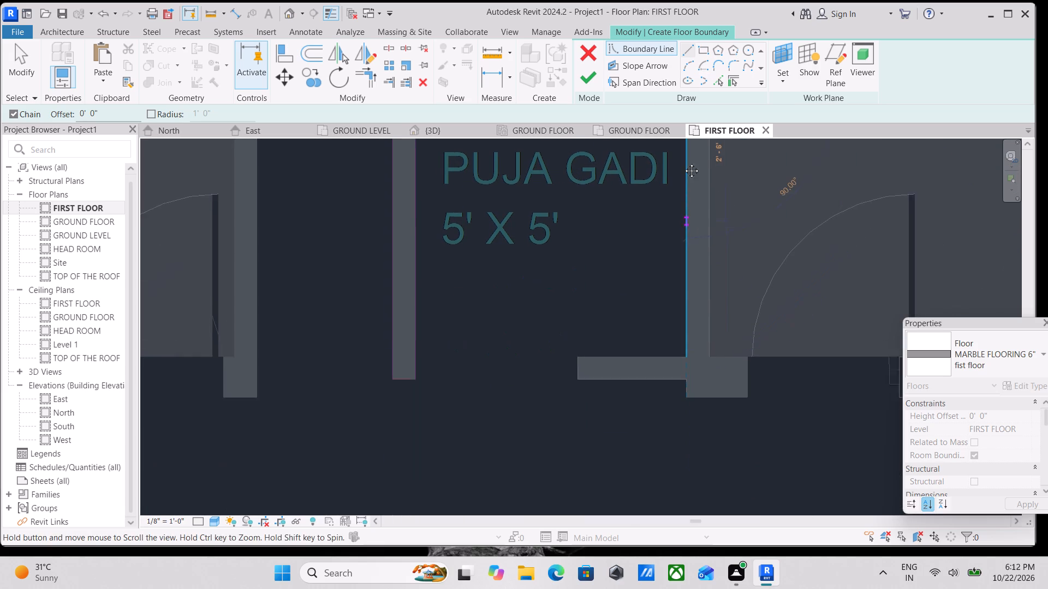
middle_click_drag(683, 163, 683, 164)
left_click(683, 300)
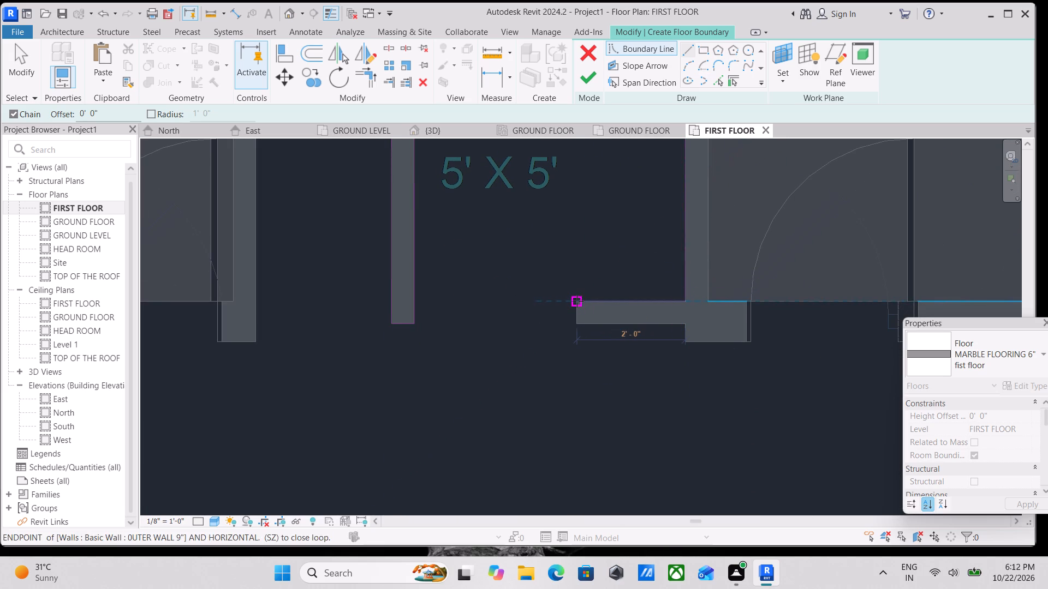
left_click(577, 301)
left_click(572, 319)
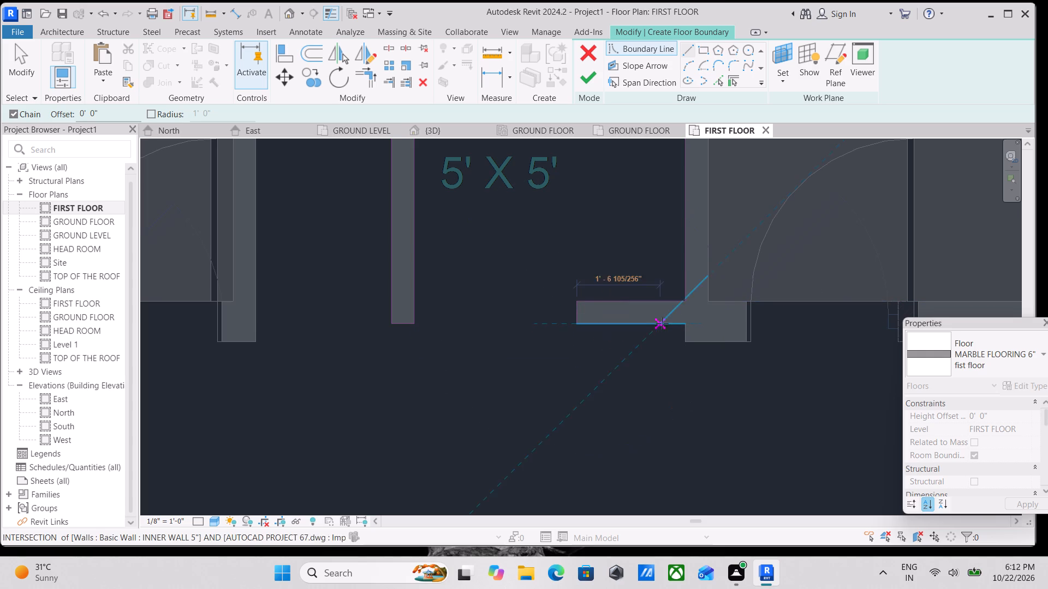
left_click(681, 323)
Trace the boundary around the wall corner beside the Puja Gadi and through the 11'1" bedroom's doorway, following both jambs.
scroll(681, 323, "down", 6)
middle_click_drag(681, 323, 642, 253)
scroll(642, 262, "up", 5)
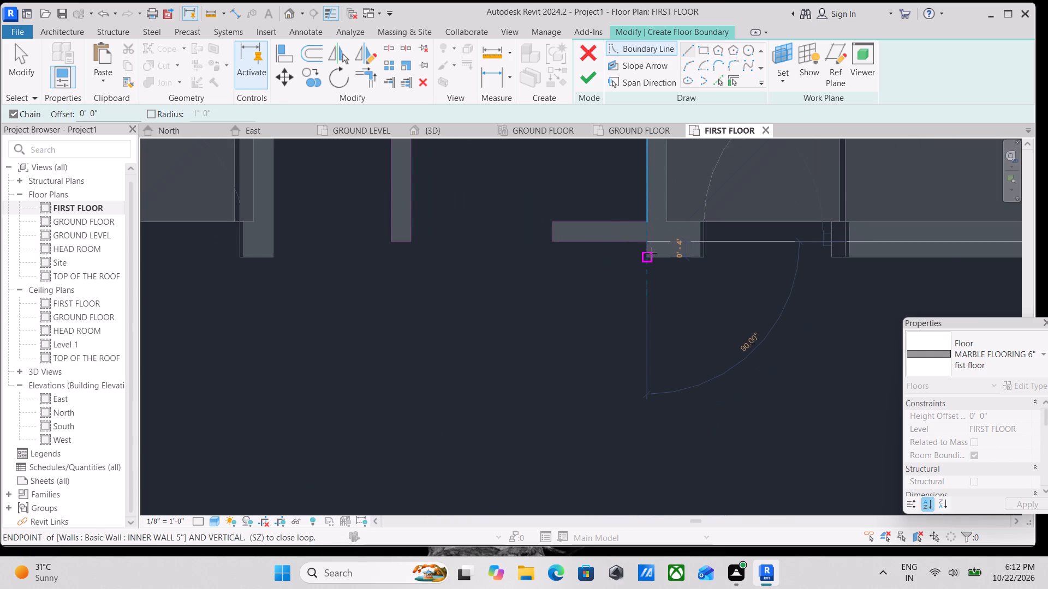
left_click(650, 254)
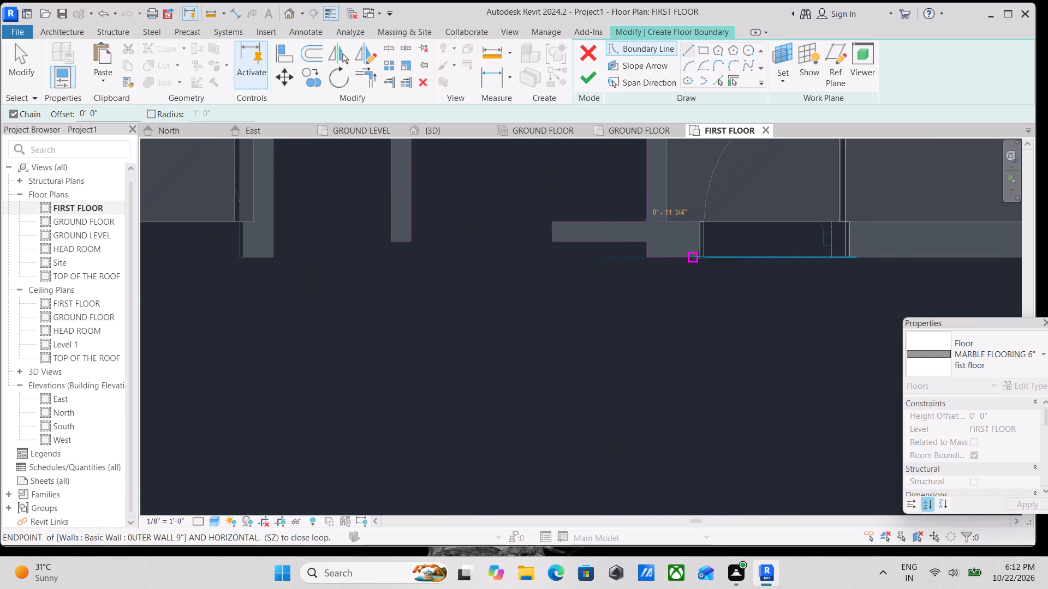
left_click(702, 257)
left_click(700, 225)
middle_click_drag(781, 225, 610, 225)
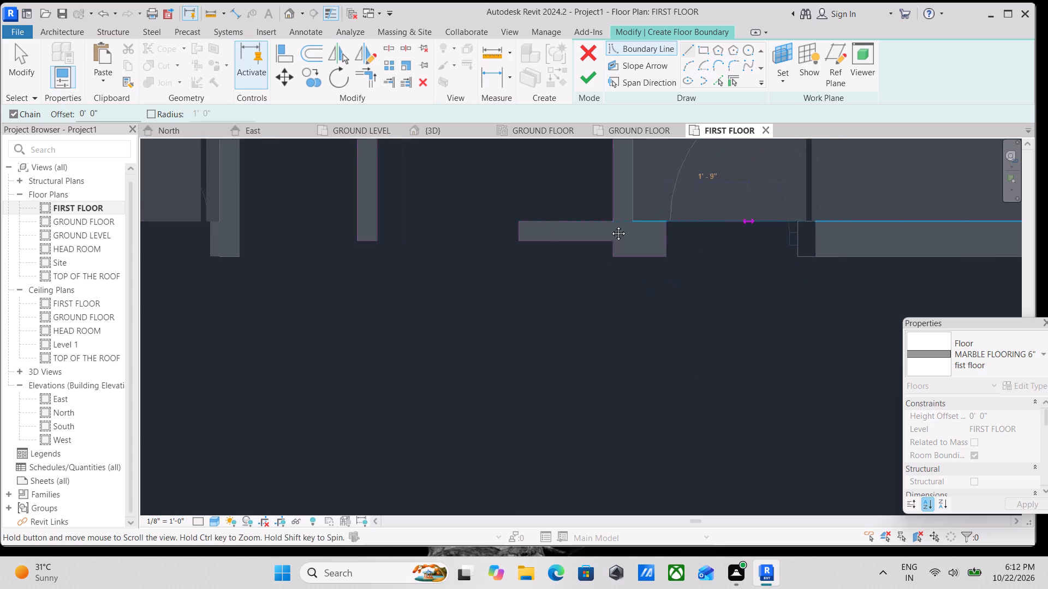
middle_click_drag(610, 225, 588, 227)
left_click(659, 219)
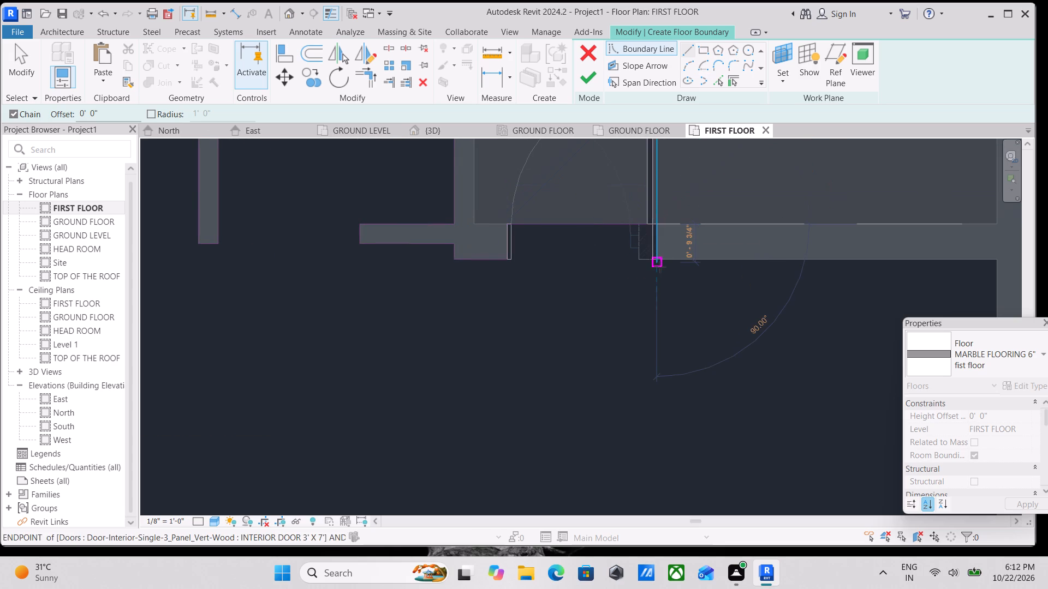
scroll(654, 271, "up", 3)
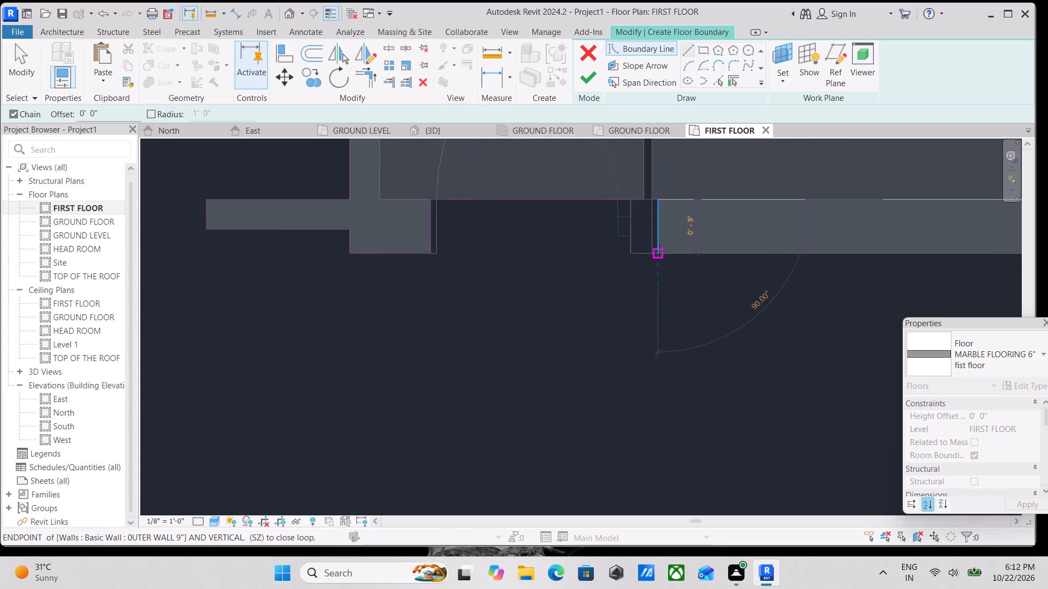
left_click(659, 251)
Draw the boundary along the 11'1" bedroom's outer wall face to the corner, and down the side wall to the kitchen wall.
middle_click_drag(700, 250, 382, 244)
middle_click_drag(660, 249, 504, 244)
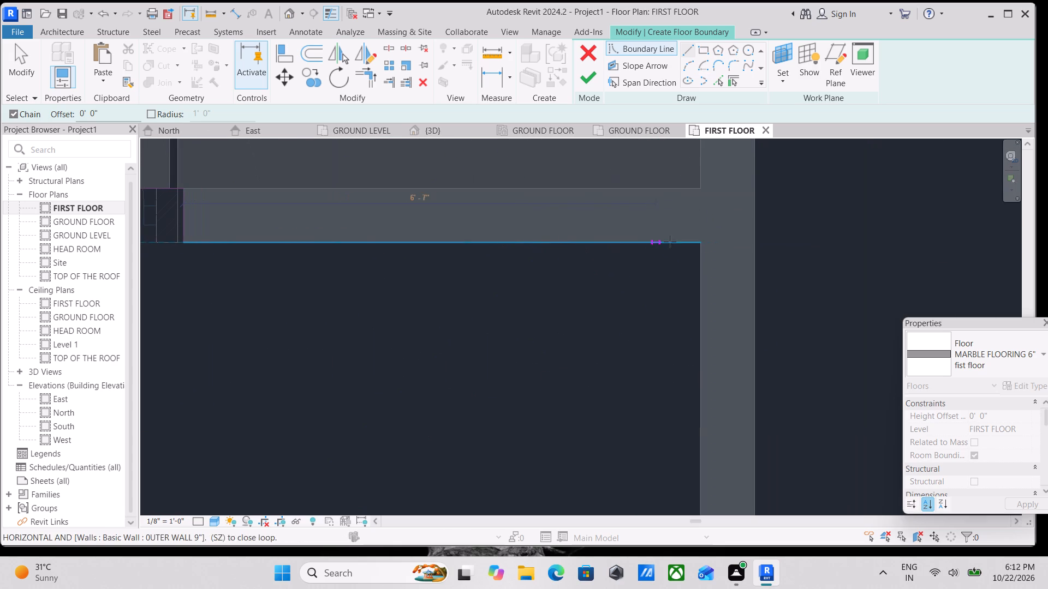
left_click(704, 242)
scroll(689, 359, "down", 3)
middle_click_drag(689, 359, 654, 127)
scroll(674, 284, "down", 3)
middle_click_drag(669, 318, 640, 62)
scroll(634, 278, "down", 1)
middle_click_drag(634, 278, 650, 182)
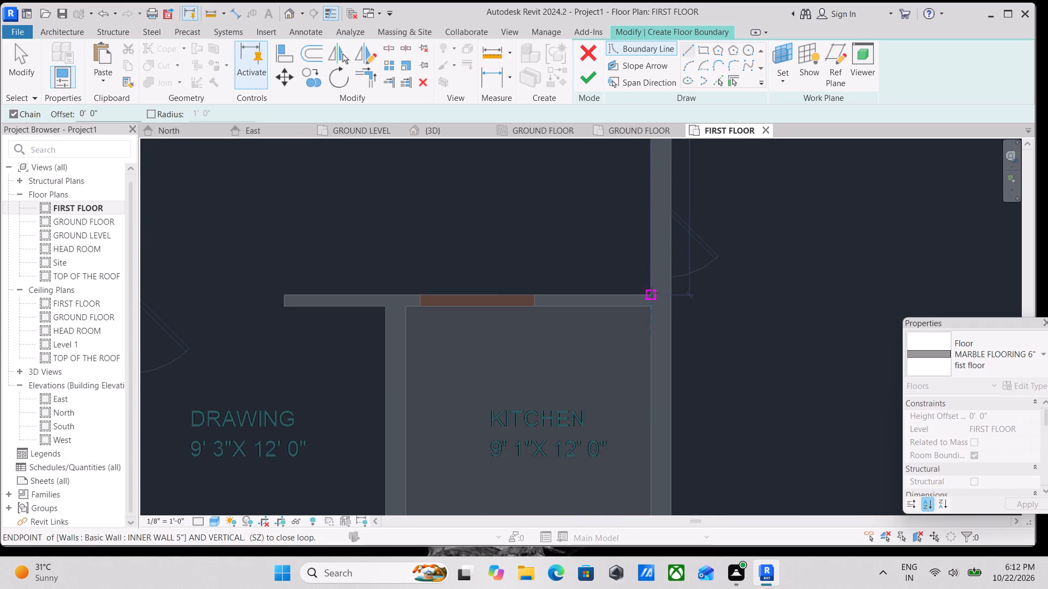
left_click(652, 293)
Trace the boundary along the kitchen wall, around its 5" free end, and back to the wall between drawing and kitchen.
middle_click_drag(455, 280, 641, 247)
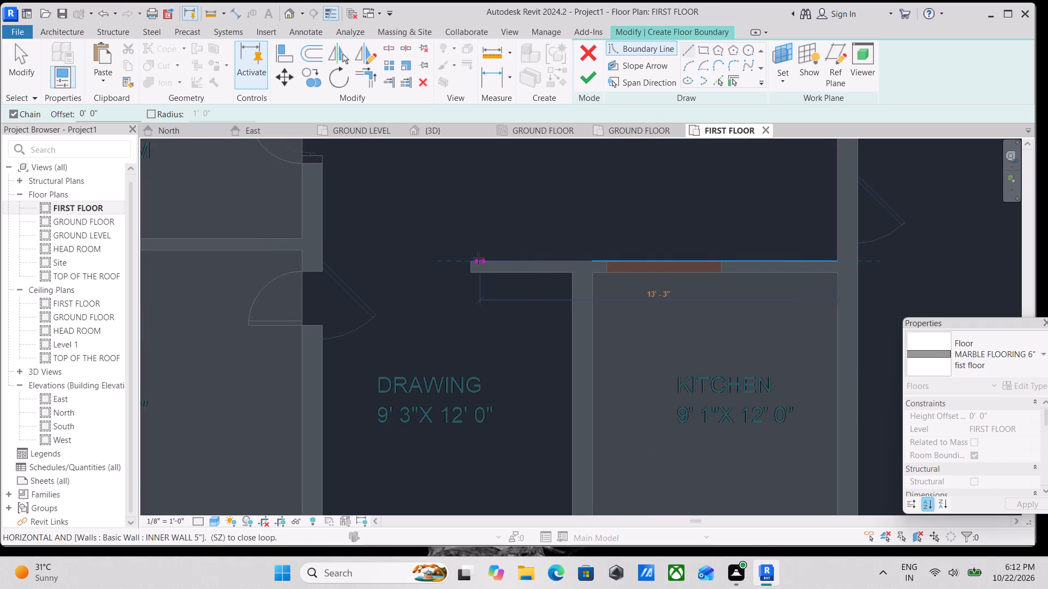
left_click(472, 260)
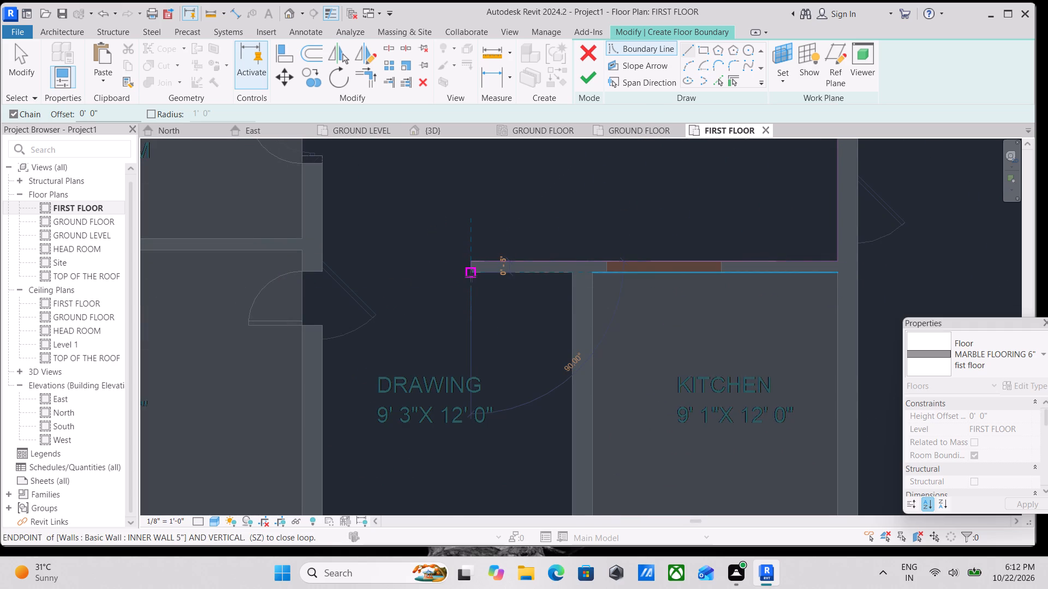
scroll(471, 276, "up", 4)
left_click(470, 273)
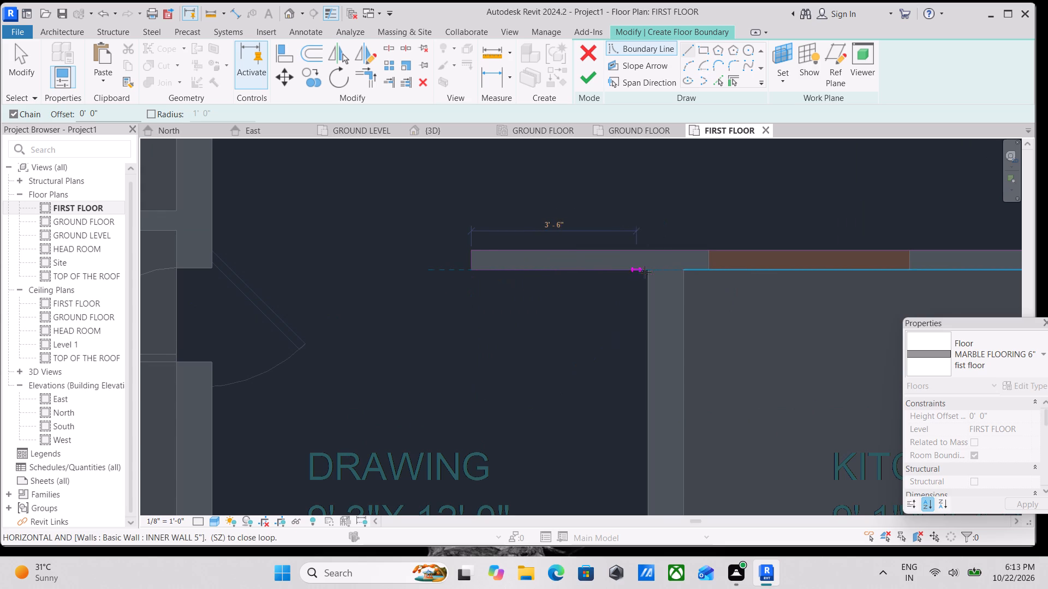
left_click(647, 272)
Draw the boundary down the drawing area's kitchen-side wall and along the staircase wall to its outer corner.
scroll(647, 279, "down", 1)
middle_click_drag(647, 279, 608, 92)
scroll(597, 279, "down", 3)
middle_click_drag(597, 289, 588, 45)
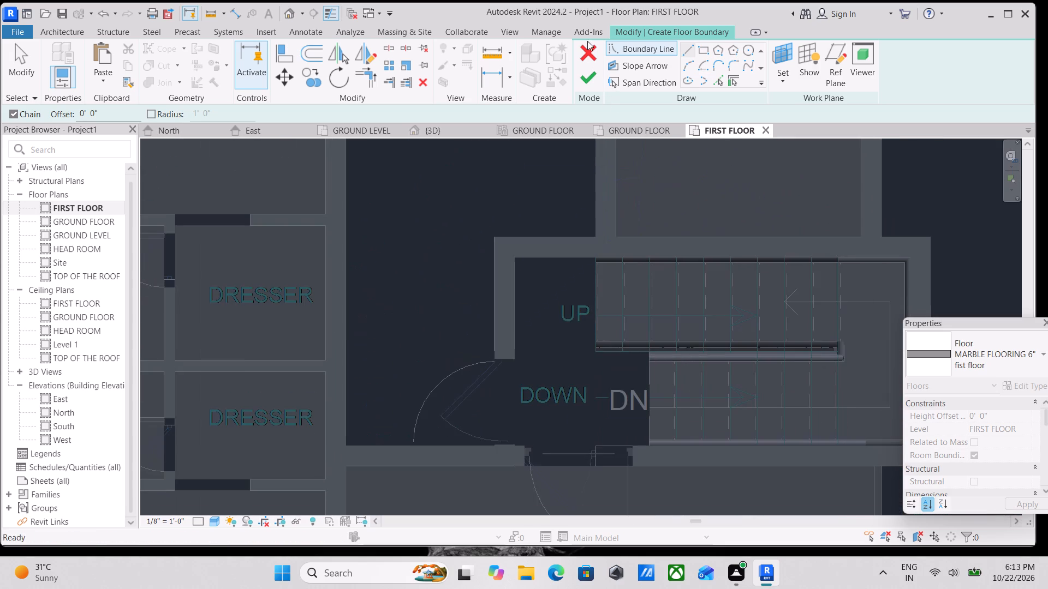
left_click(594, 230)
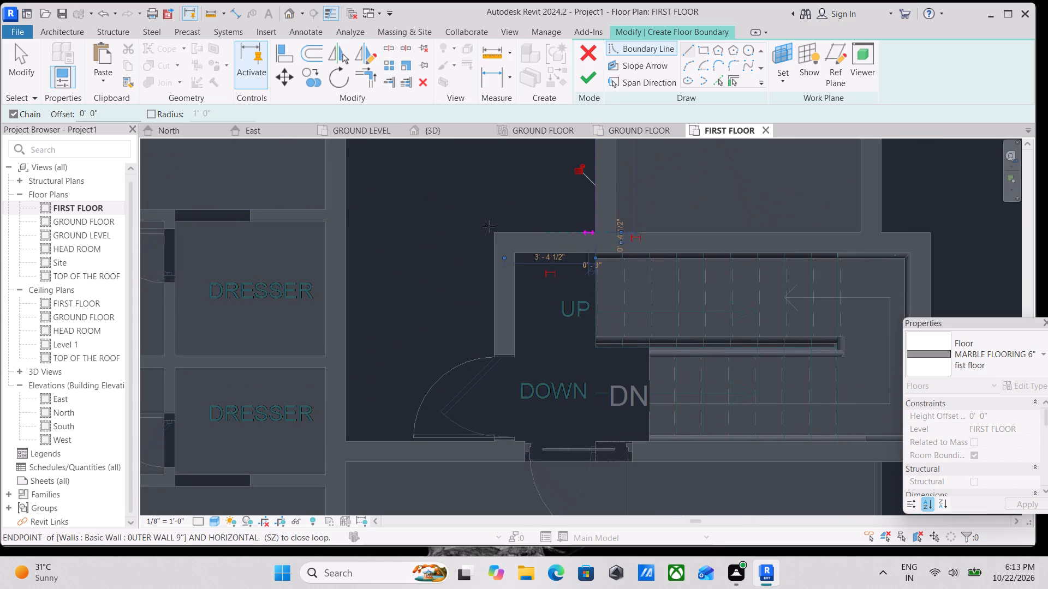
left_click(496, 232)
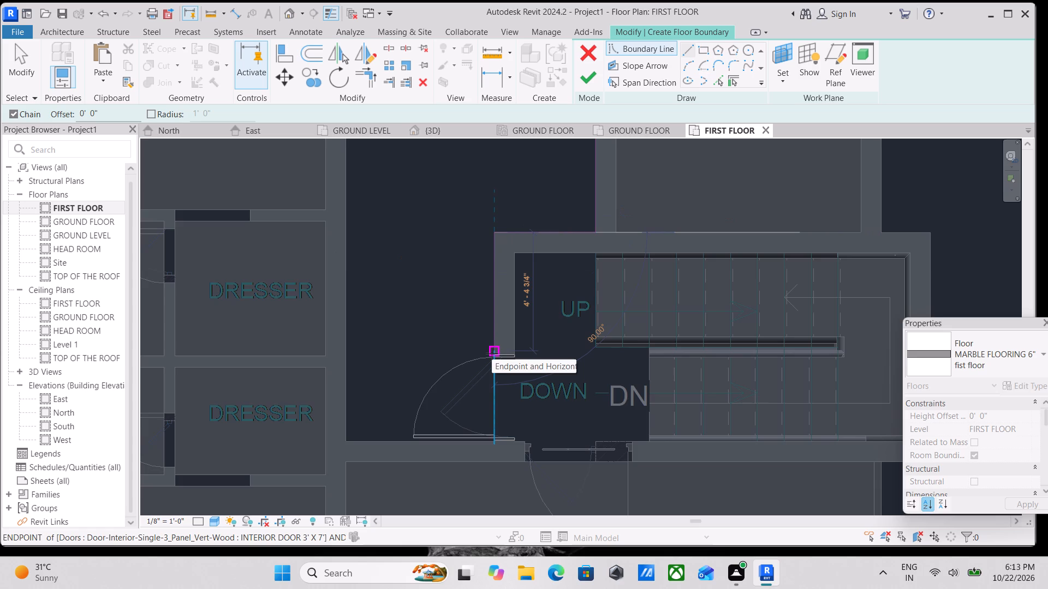
Wrap the boundary around the staircase wall's end at the door and along its inner faces to the start of the UP flight.
scroll(492, 353, "up", 3)
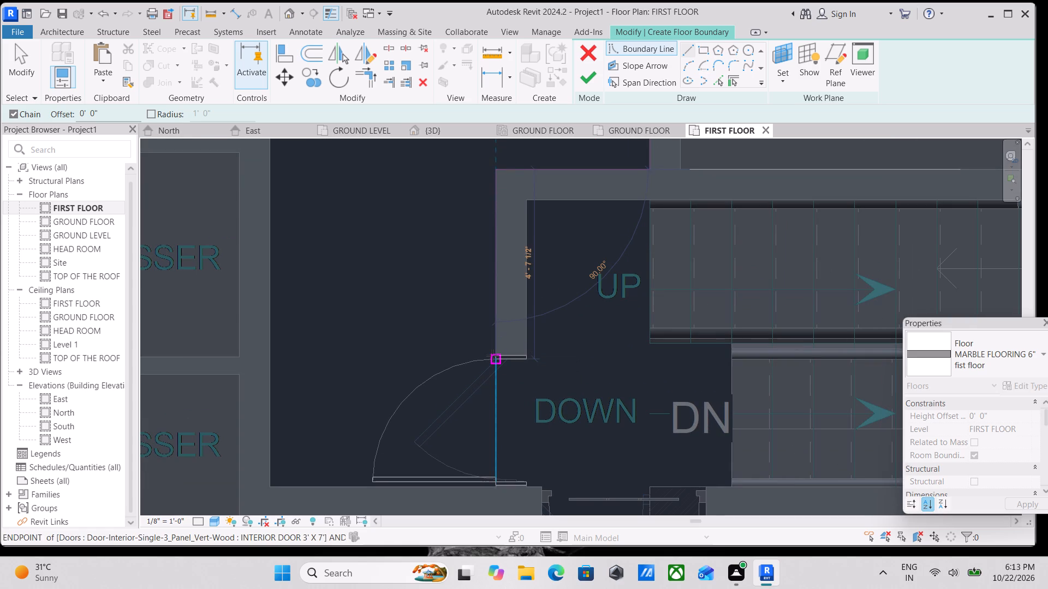
scroll(492, 356, "up", 4)
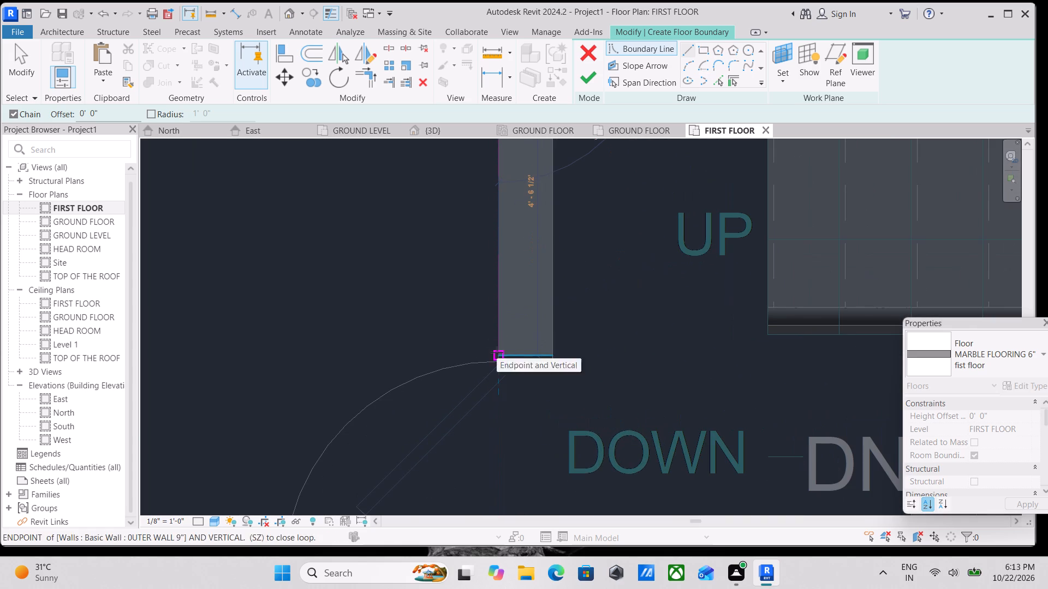
left_click(497, 352)
left_click(550, 354)
middle_click_drag(532, 194, 557, 375)
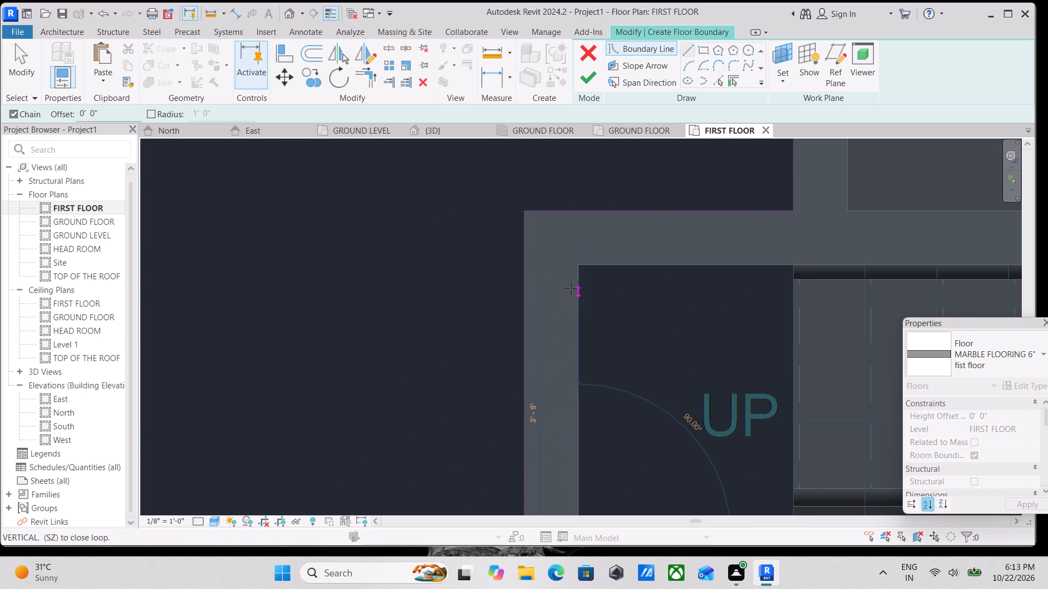
left_click(581, 267)
middle_click_drag(727, 269, 597, 267)
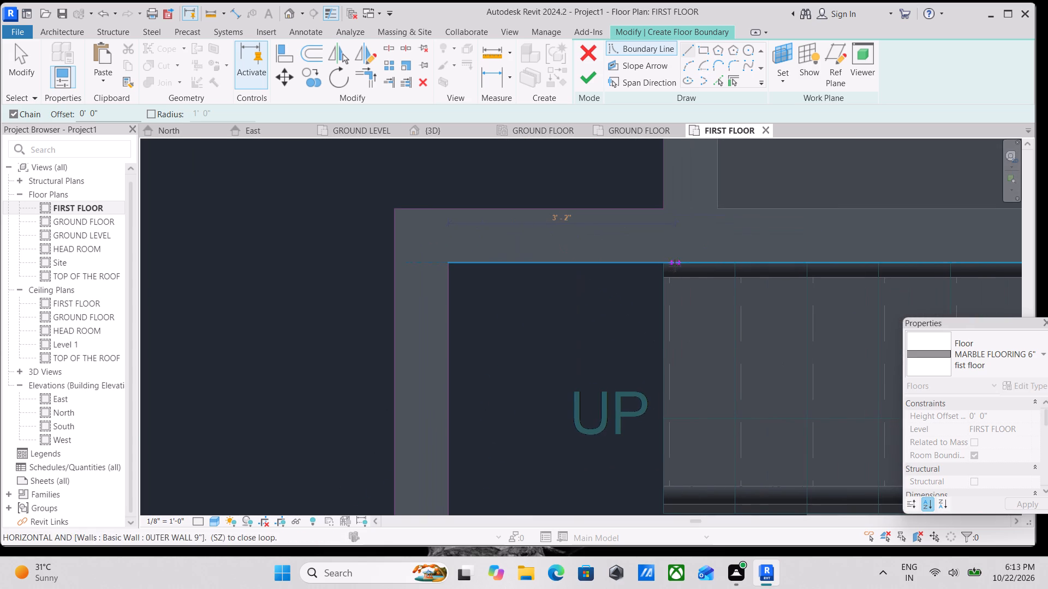
left_click(664, 260)
Draw the boundary along the edges of the UP and DOWN stair flights to the outer wall face.
scroll(669, 354, "down", 1)
middle_click_drag(669, 354, 642, 117)
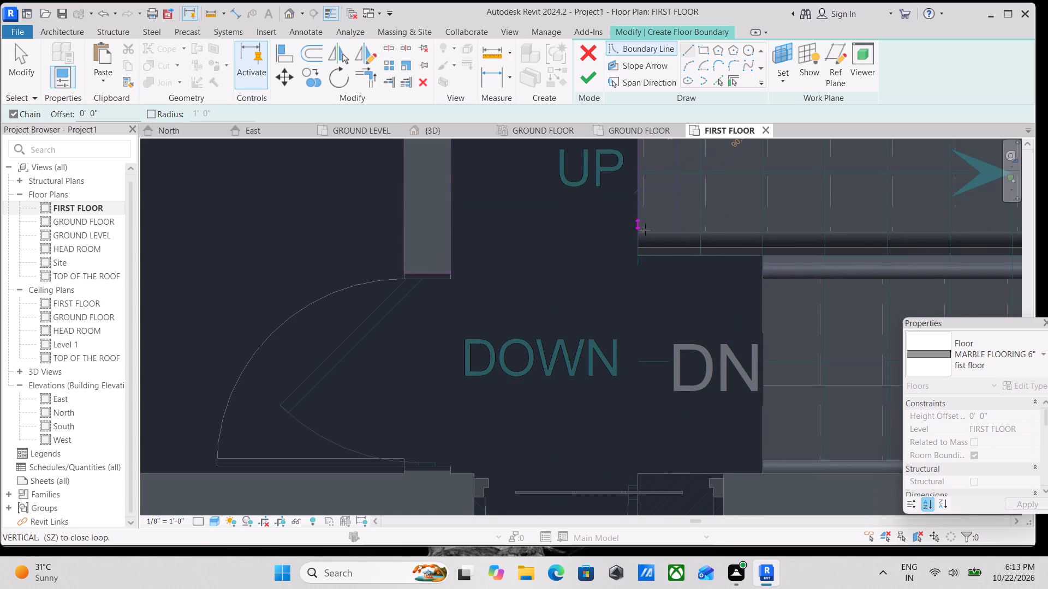
left_click(635, 255)
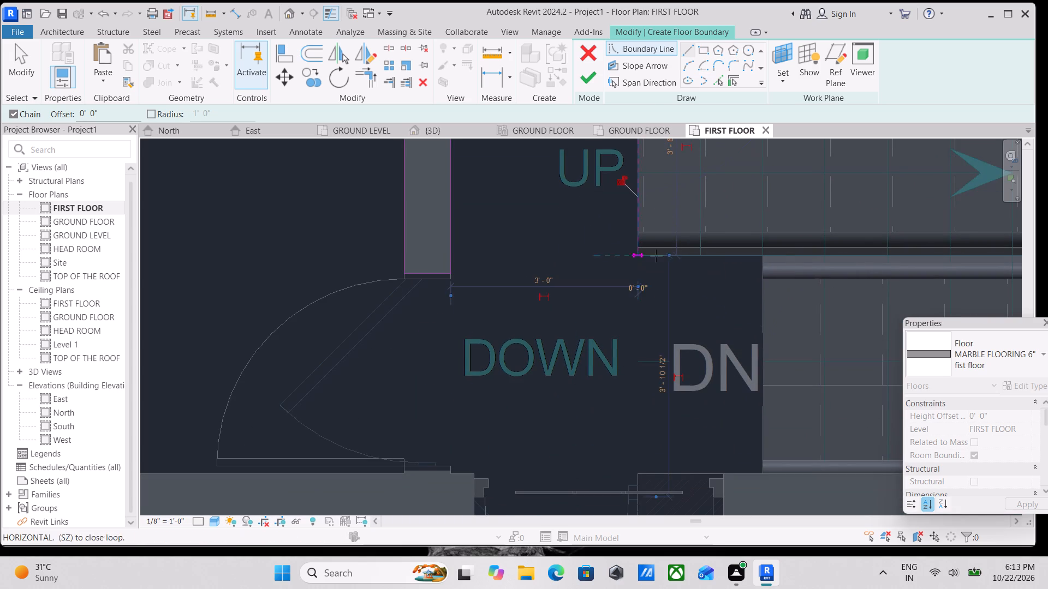
left_click(763, 255)
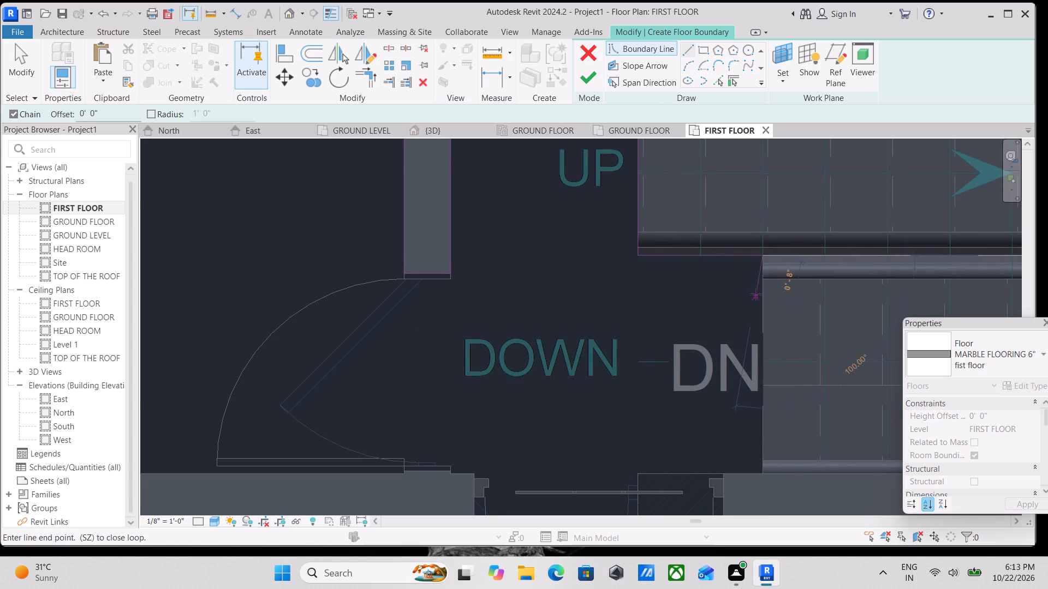
middle_click_drag(756, 294, 745, 113)
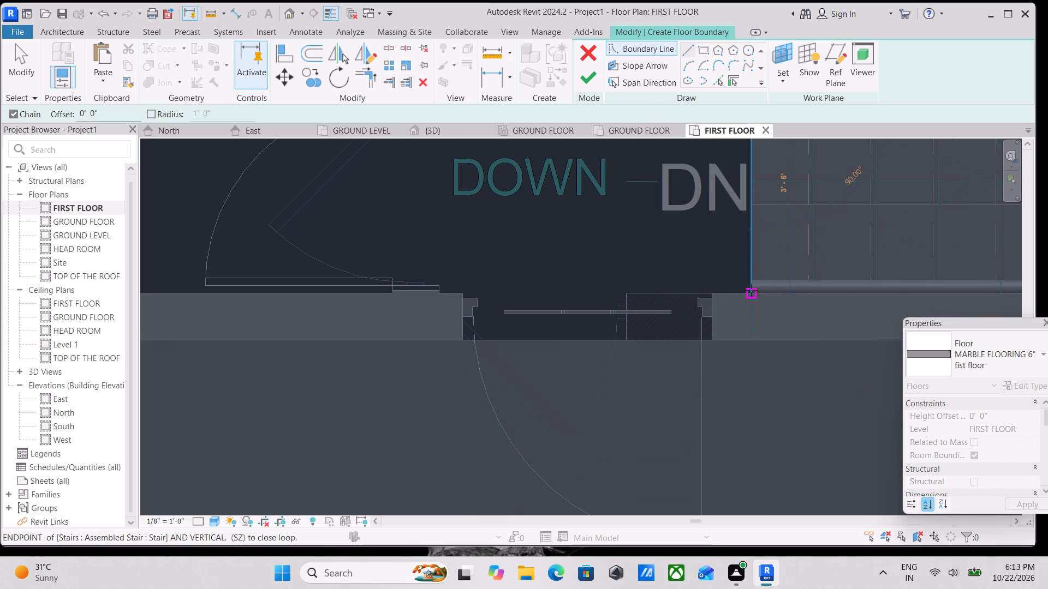
left_click(751, 290)
Trace the boundary through the arched French door's 9" wall opening and along the wall to the corner beside the dresser.
left_click(712, 290)
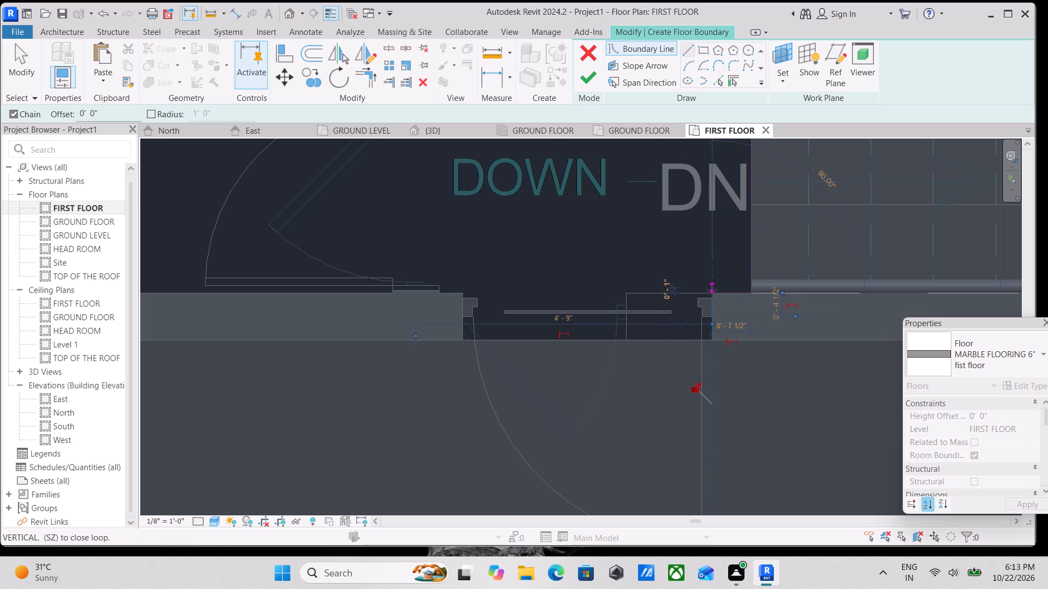
left_click(711, 338)
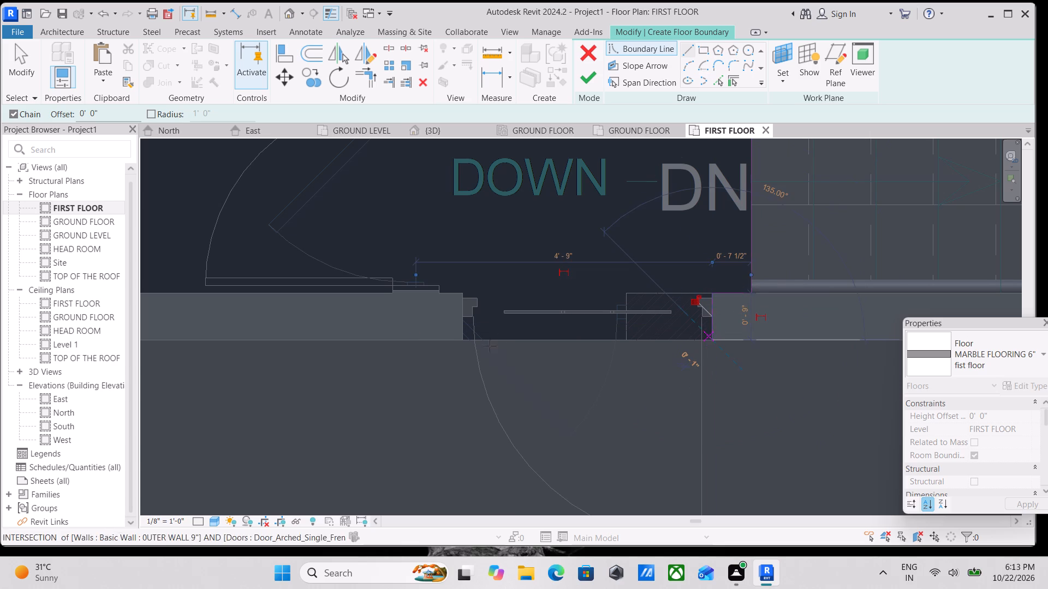
left_click(465, 339)
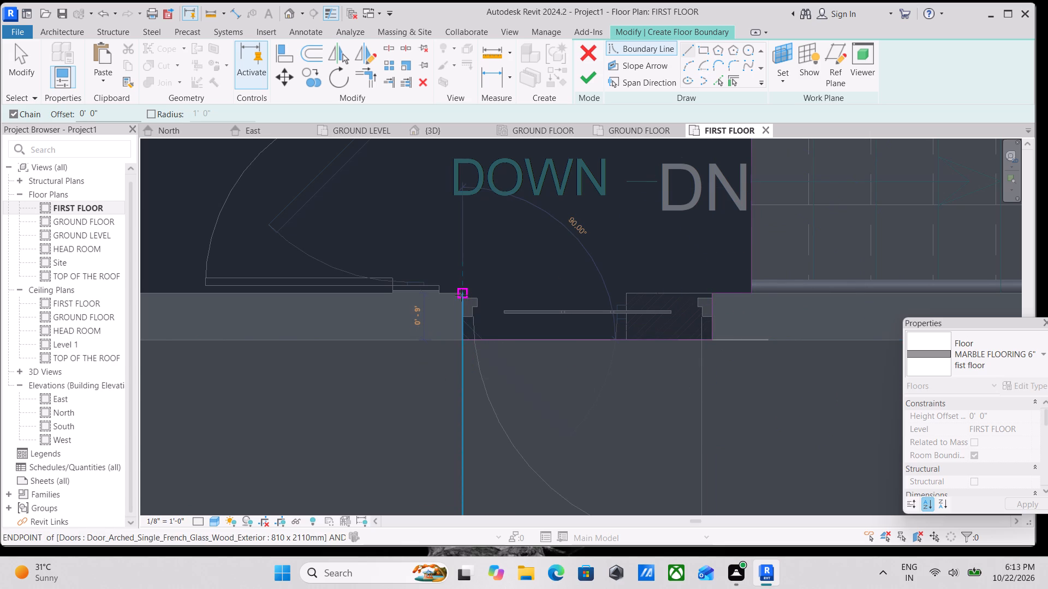
left_click(461, 295)
middle_click_drag(306, 283, 615, 278)
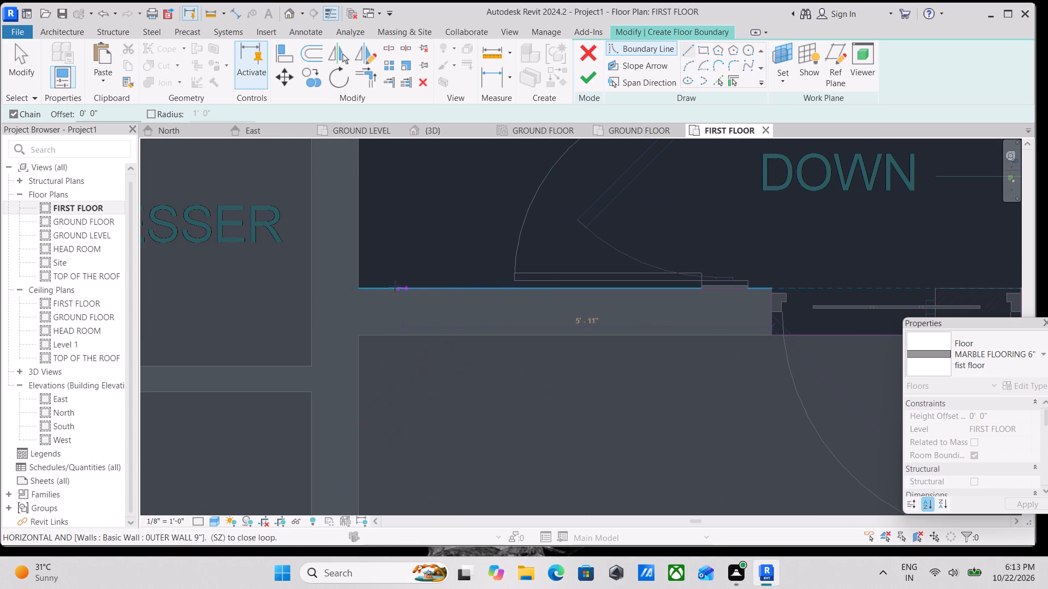
left_click(361, 284)
Draw the boundary from the dresser-side corner along the wall to the near jamb of the bedroom doorway facing the drawing area.
scroll(350, 220, "down", 1)
middle_click_drag(350, 220, 408, 395)
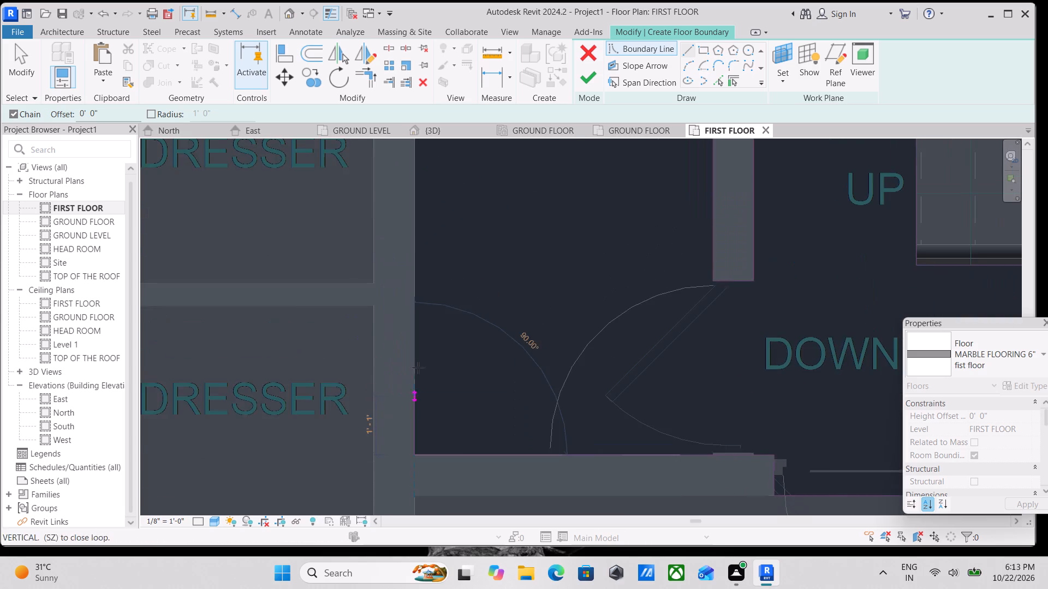
scroll(433, 263, "down", 2)
middle_click_drag(433, 263, 467, 408)
middle_click_drag(471, 284, 464, 411)
scroll(453, 292, "down", 3)
middle_click_drag(453, 292, 452, 378)
scroll(446, 243, "down", 1)
middle_click_drag(446, 243, 443, 353)
scroll(442, 282, "up", 3)
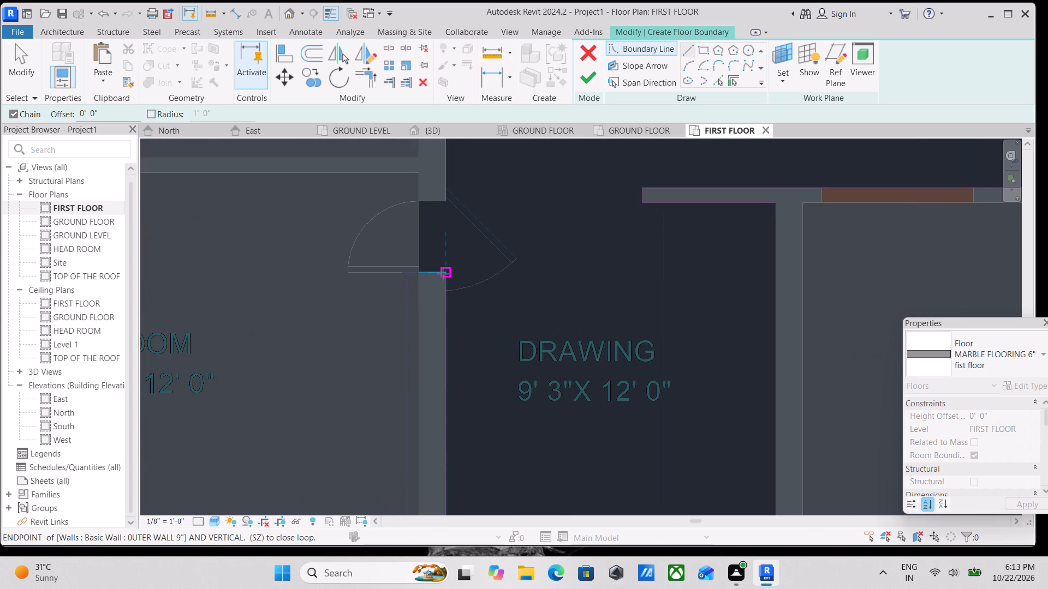
left_click(443, 274)
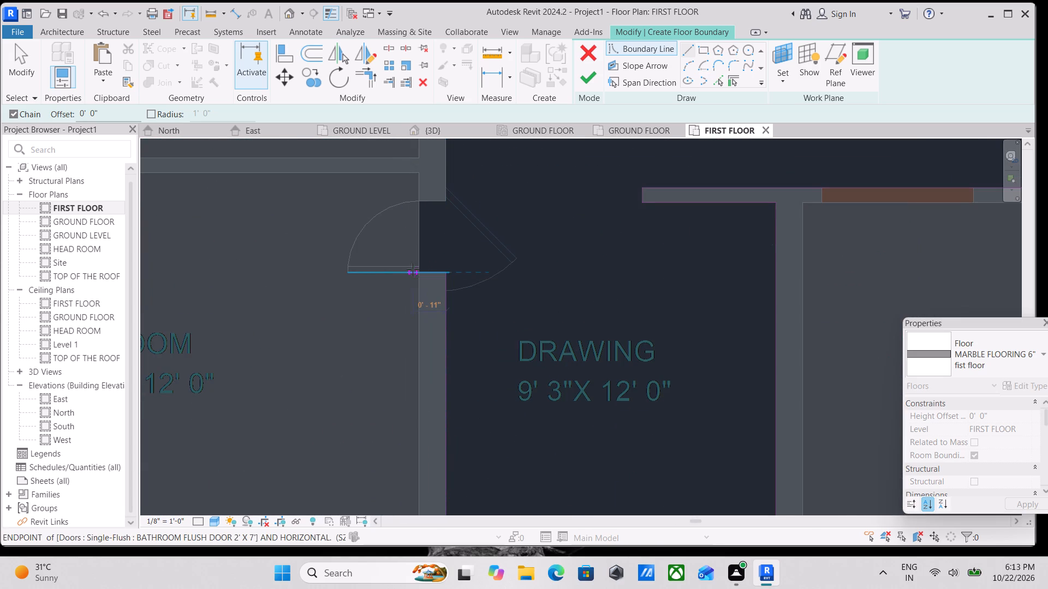
Trace the boundary through the 9" wall opening of the bedroom doorway facing the drawing area, ending at the far jamb's drawing-side face.
left_click(418, 269)
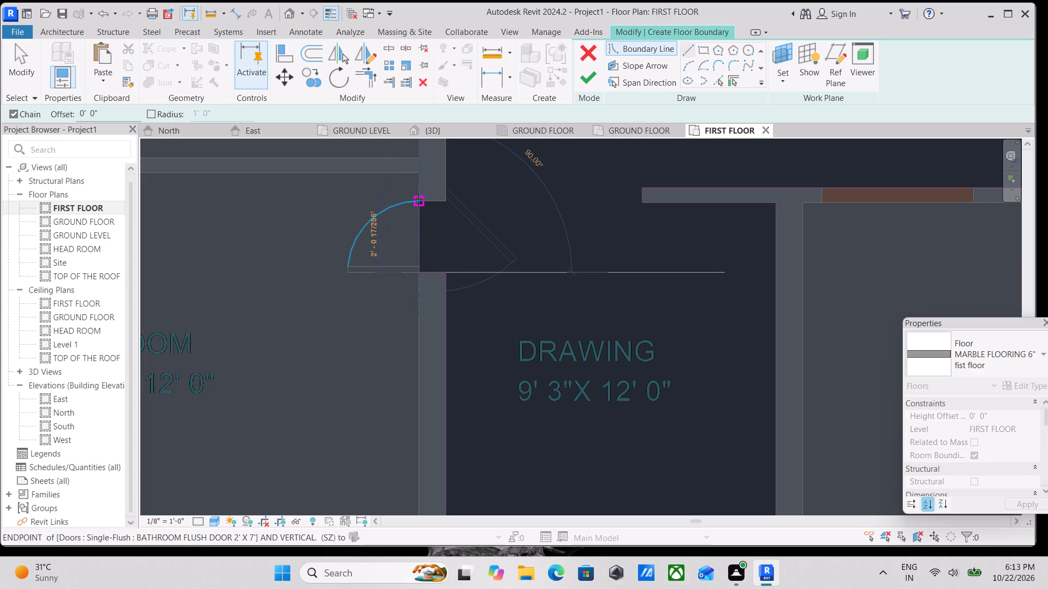
left_click(418, 200)
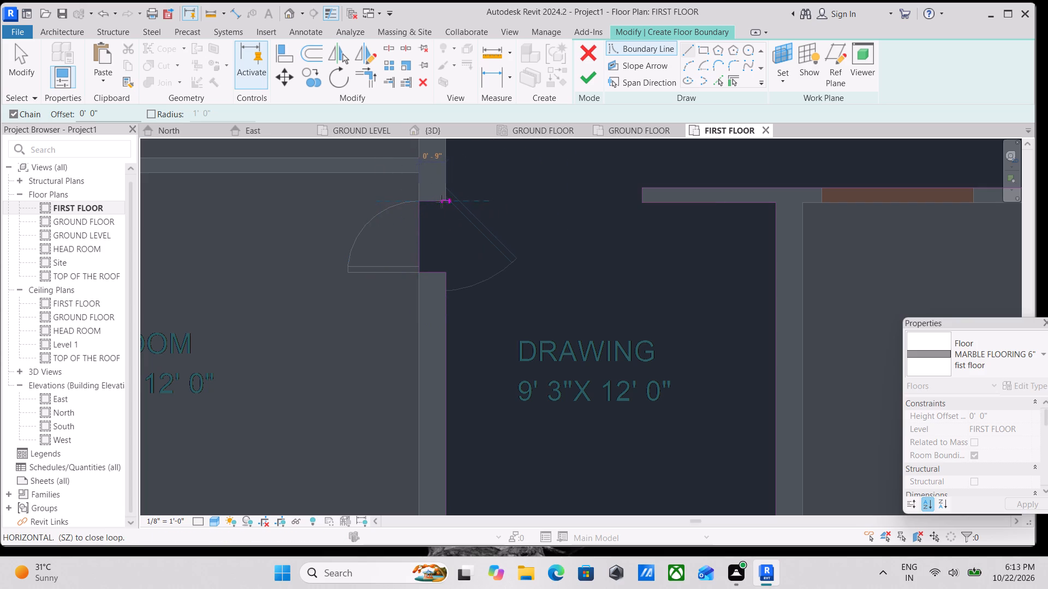
scroll(448, 200, "up", 3)
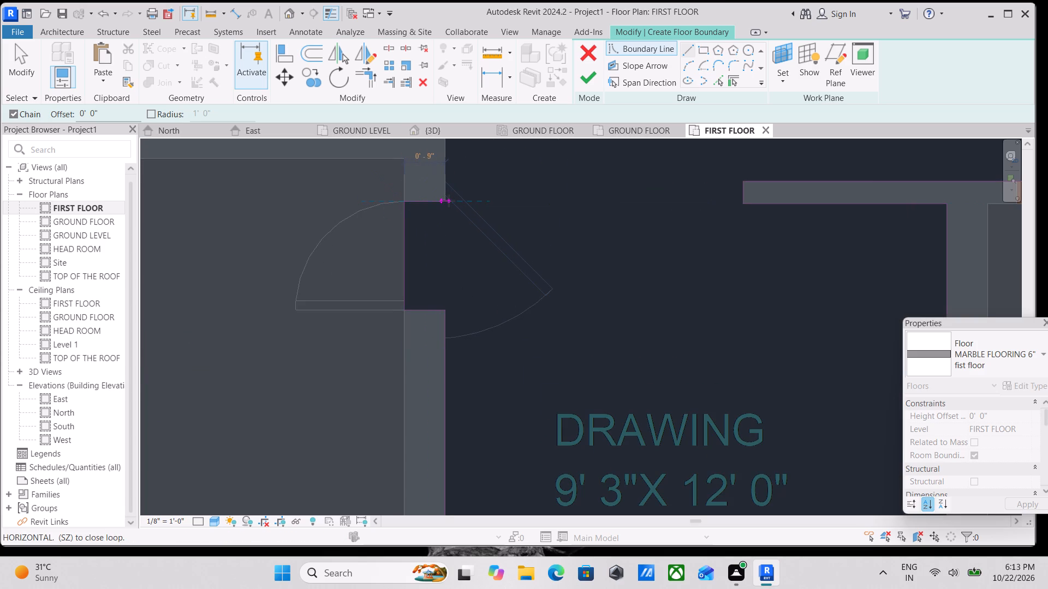
scroll(433, 200, "up", 3)
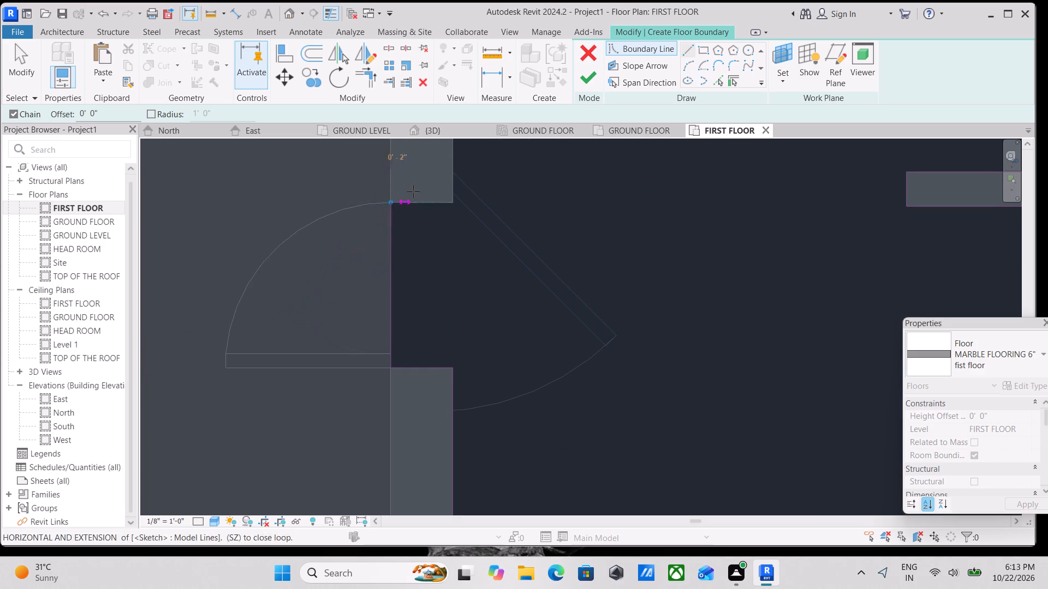
scroll(429, 251, "down", 1)
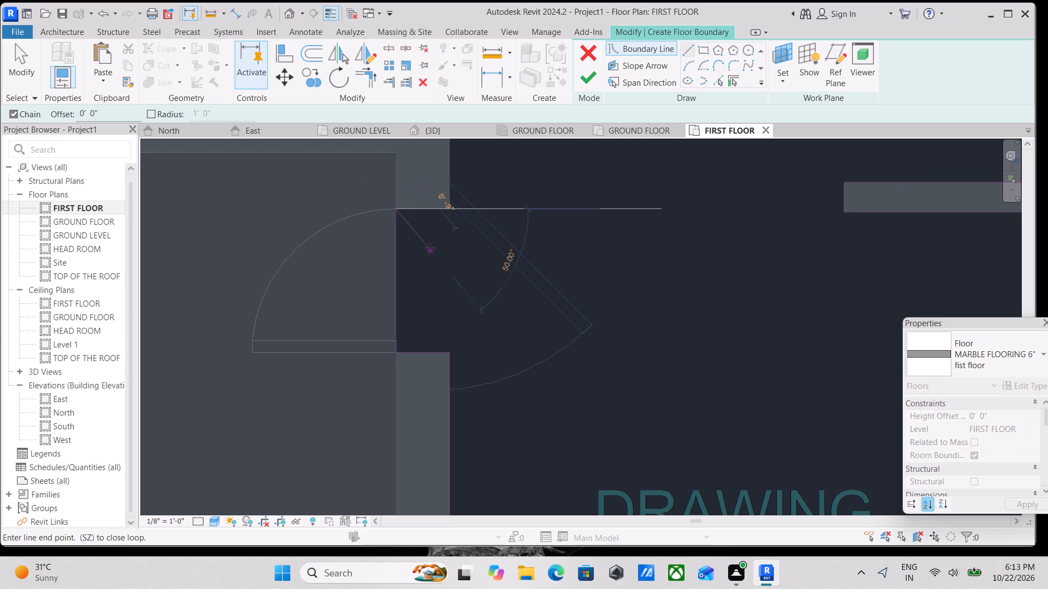
scroll(448, 202, "up", 3)
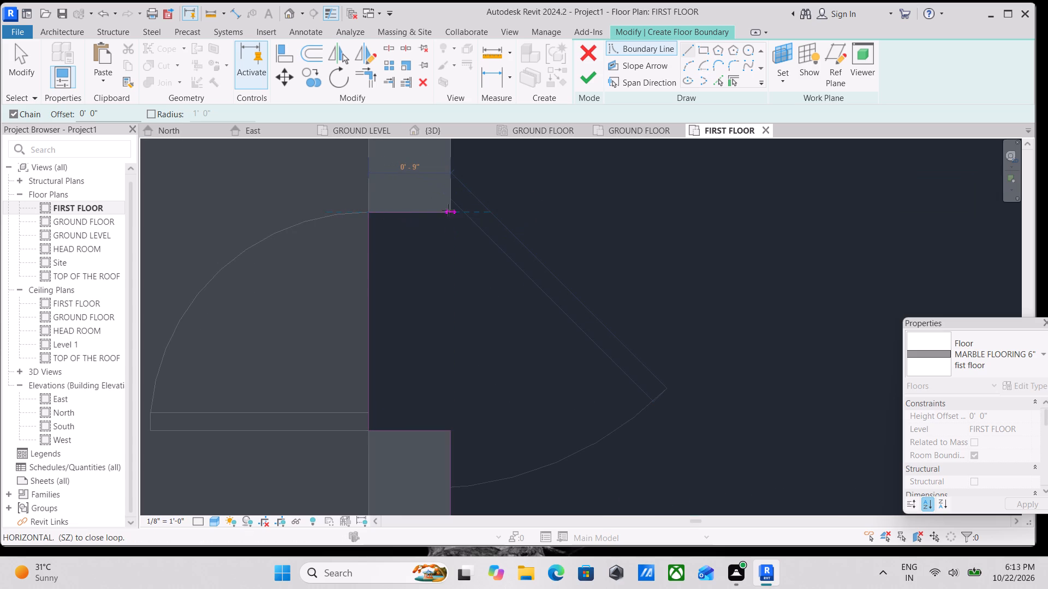
left_click(449, 209)
Continue the boundary along the outer wall face, around the study room's door opening, and about 8 1/2" on to the wall corner.
middle_click_drag(451, 168, 443, 297)
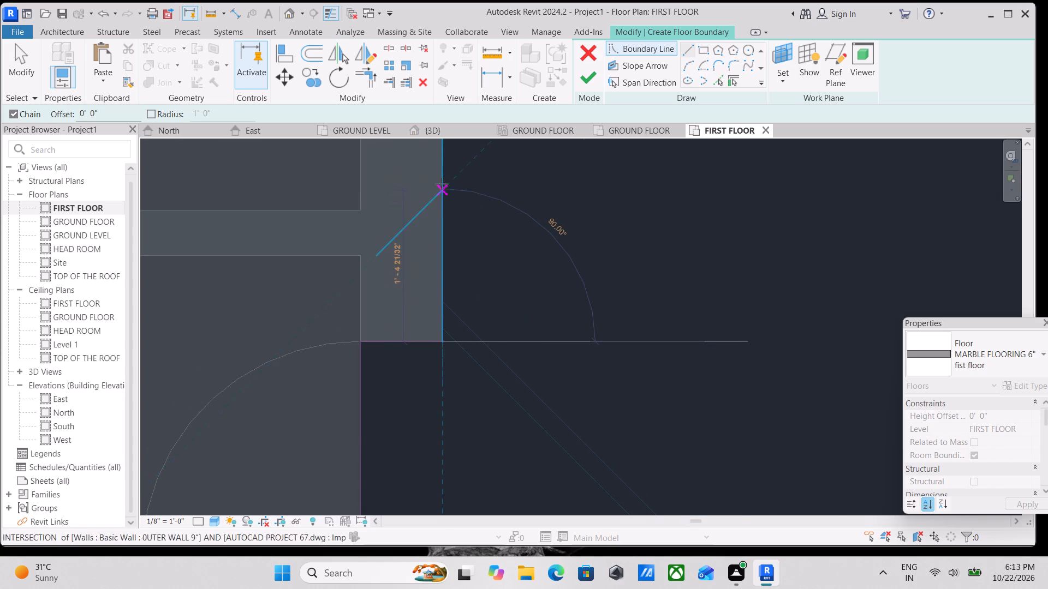
scroll(444, 184, "down", 3)
scroll(488, 286, "down", 3)
scroll(472, 223, "down", 1)
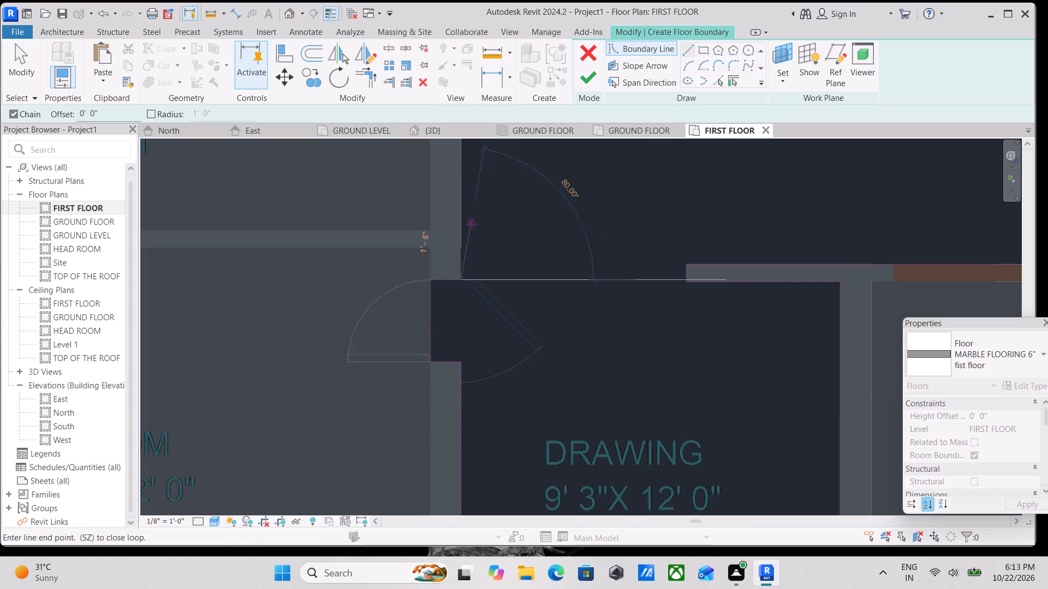
middle_click_drag(472, 223, 460, 392)
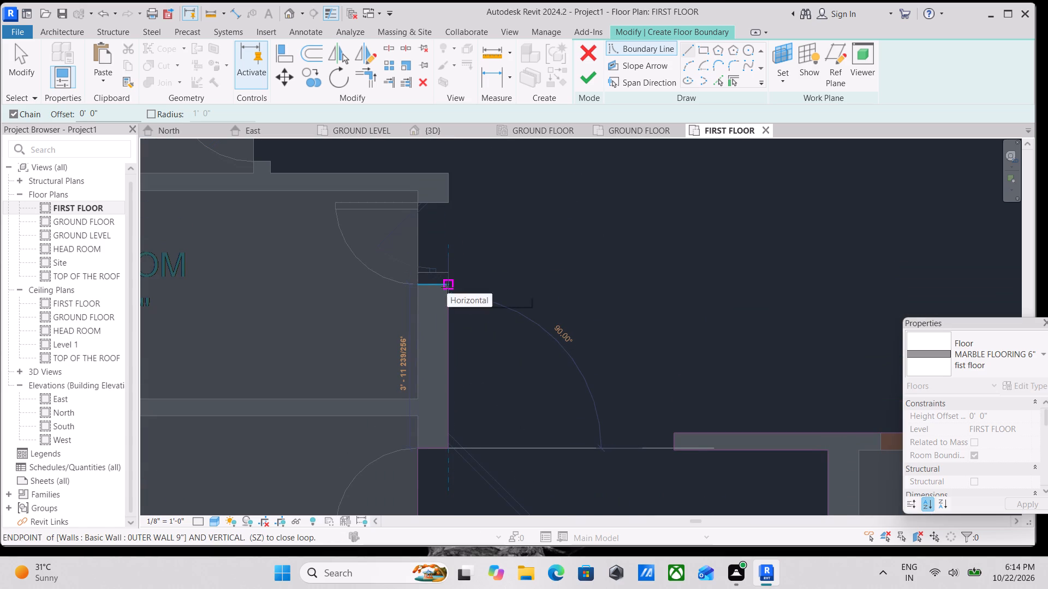
left_click(447, 287)
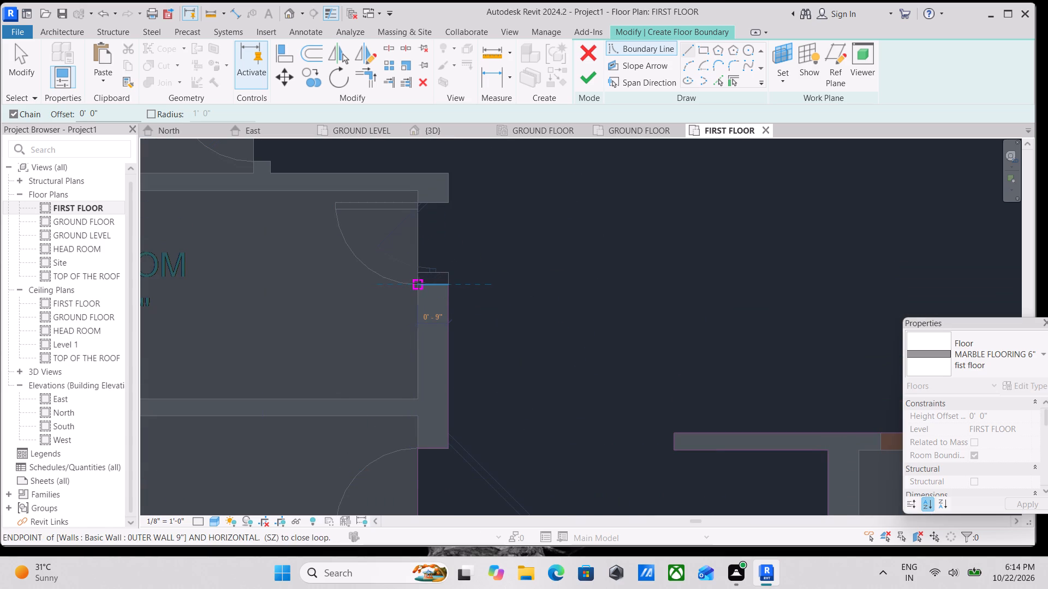
left_click(419, 283)
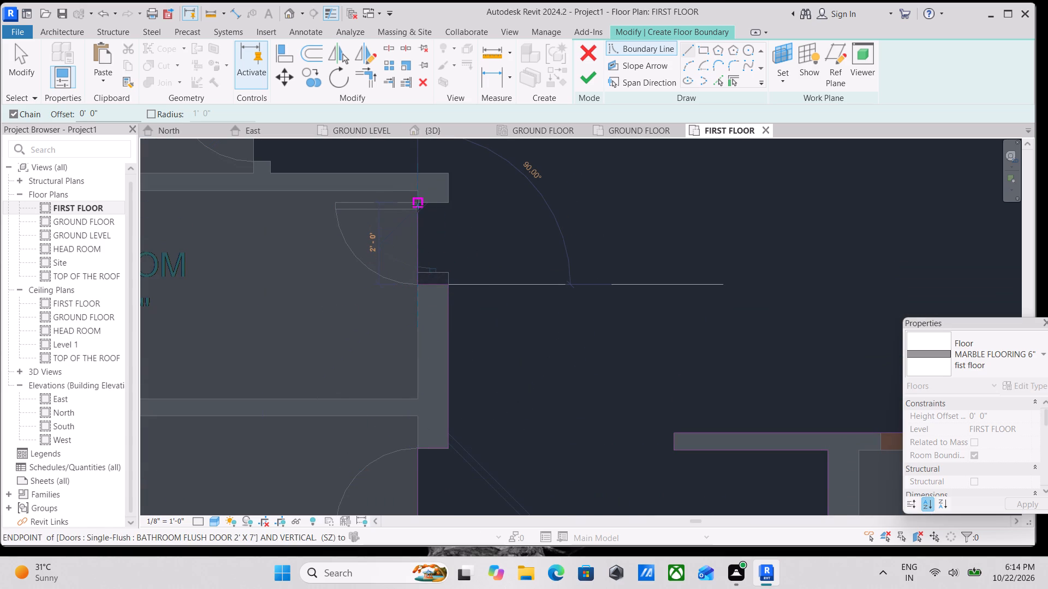
left_click(417, 206)
left_click(448, 206)
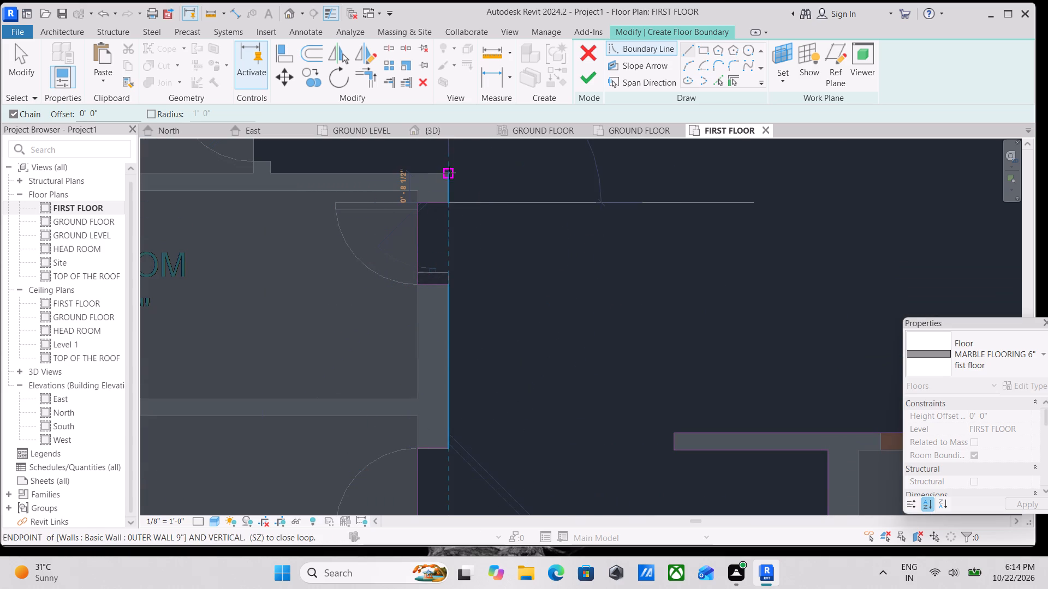
left_click(449, 171)
Draw the boundary about 4'-4" along the study room wall and around the door opening of the 10'0" x 5'4" toilet.
middle_click_drag(386, 168, 739, 227)
scroll(725, 231, "down", 2)
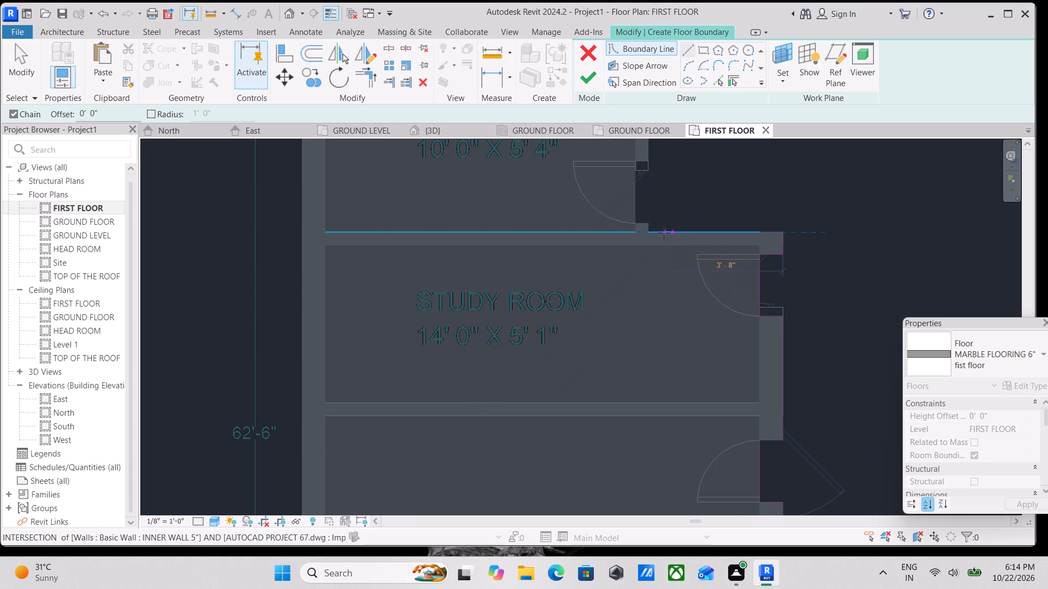
middle_click_drag(657, 233, 658, 249)
scroll(658, 249, "up", 3)
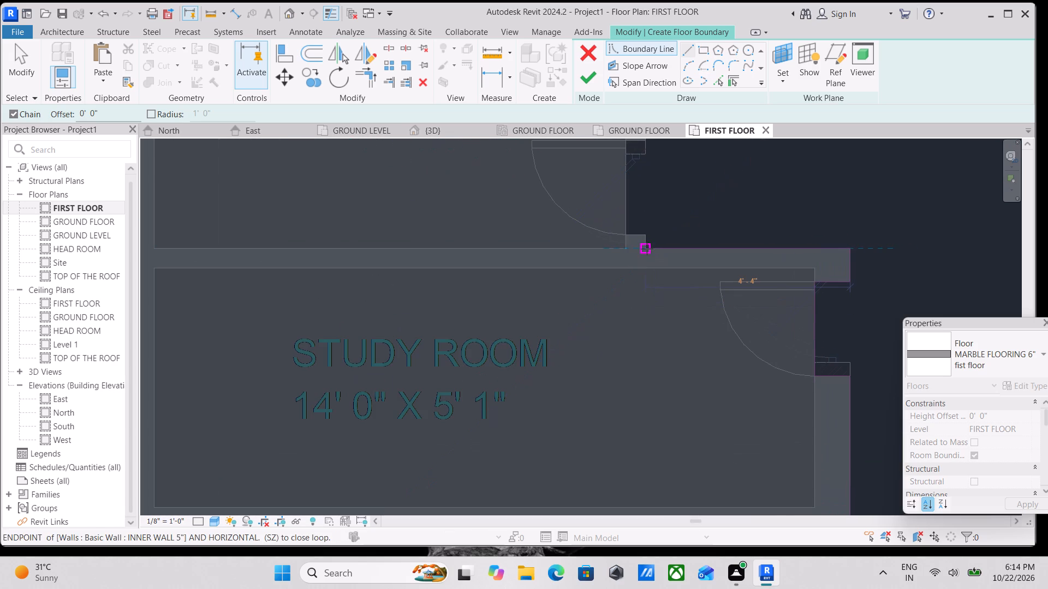
left_click(649, 249)
left_click(644, 233)
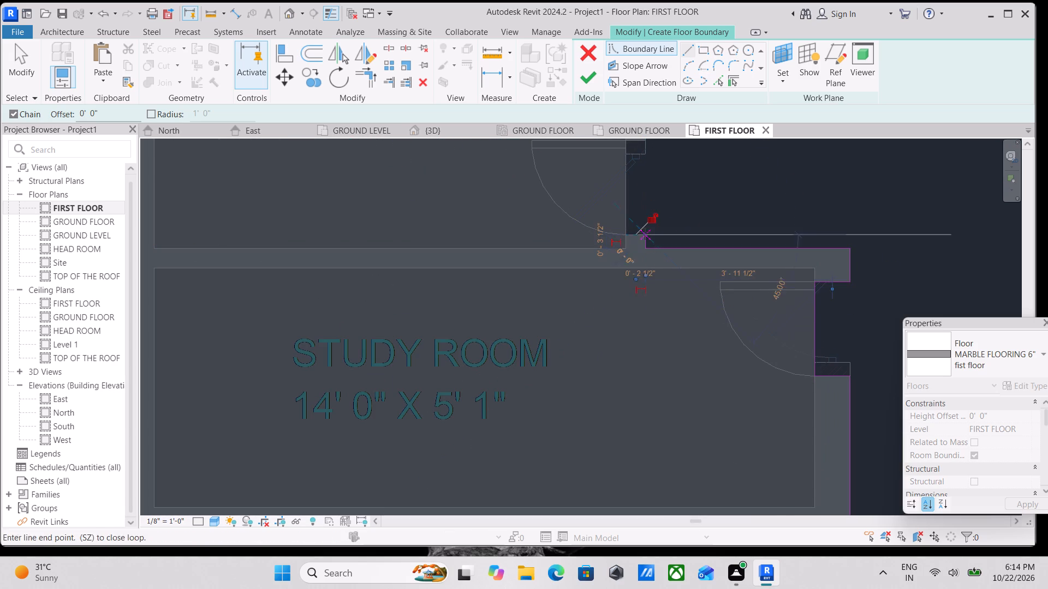
left_click(628, 233)
middle_click_drag(621, 196, 623, 295)
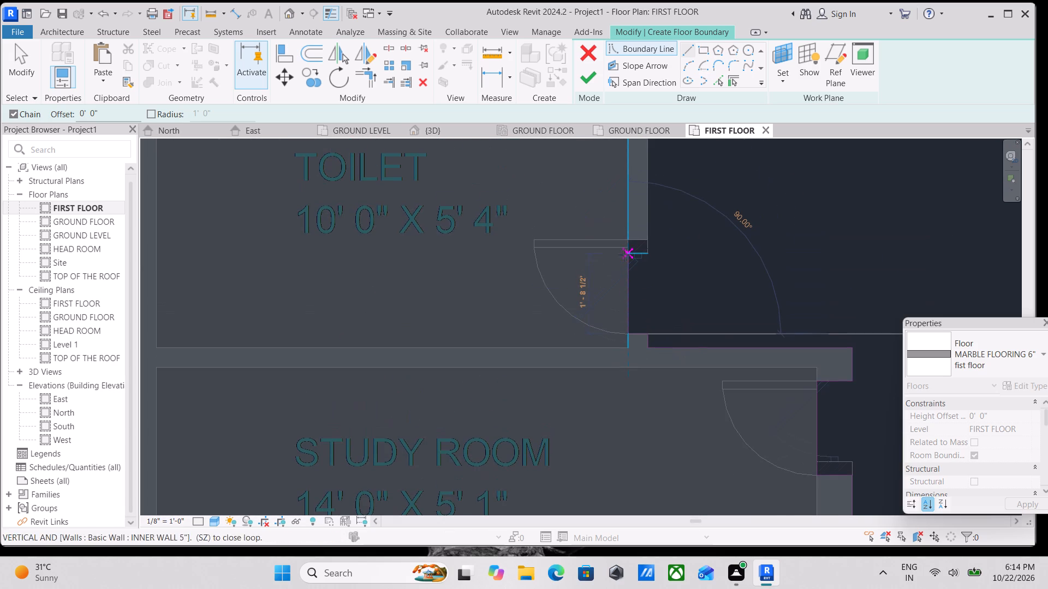
left_click(626, 243)
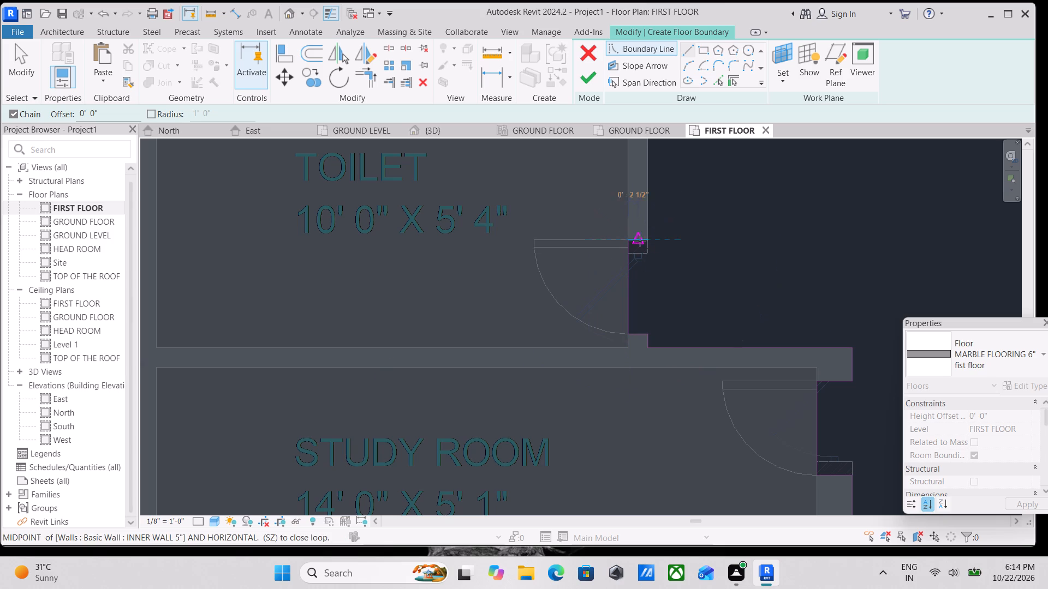
left_click(647, 239)
Draw the boundary along the toilets' wall and around the 3' x 7' door opening of the 14'0" x 12'6" bedroom.
middle_click_drag(641, 194, 640, 324)
scroll(649, 233, "down", 3)
middle_click_drag(649, 233, 646, 420)
scroll(647, 328, "down", 1)
middle_click_drag(647, 328, 645, 369)
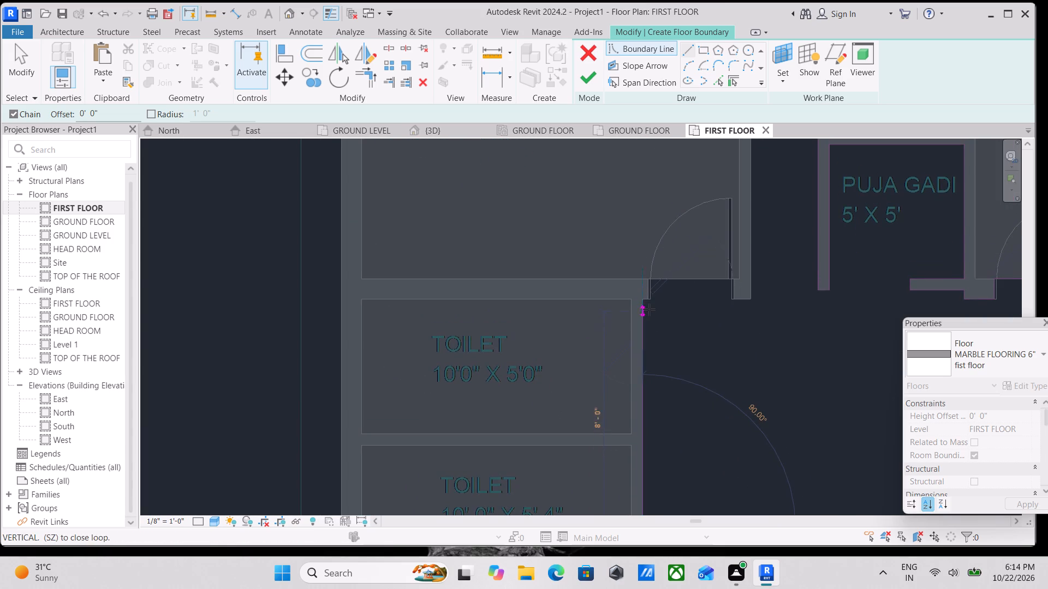
scroll(649, 309, "up", 3)
left_click(639, 295)
scroll(639, 295, "up", 3)
left_click(651, 294)
left_click(653, 247)
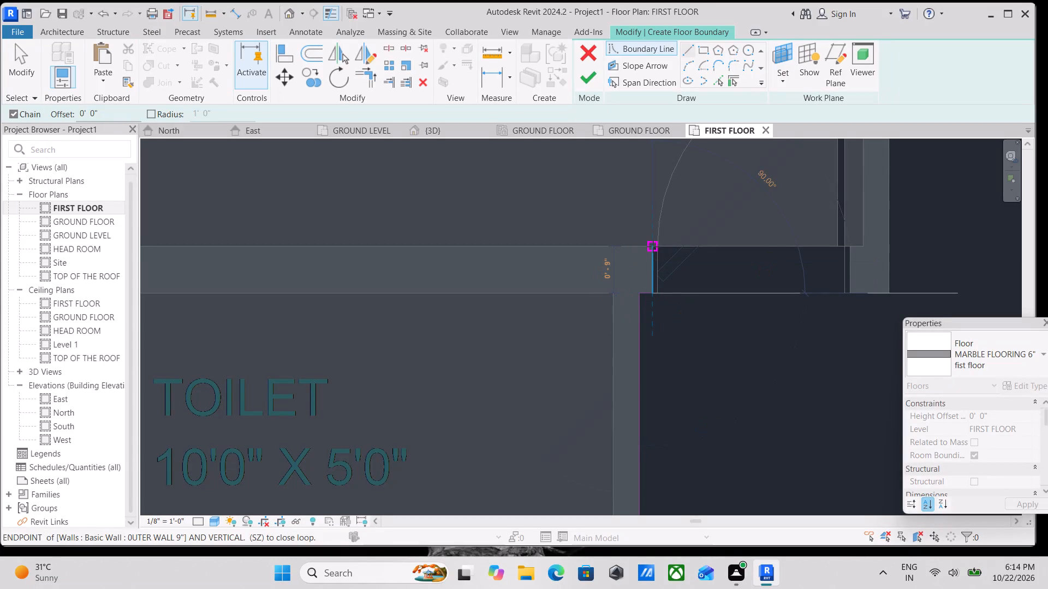
middle_click_drag(717, 248, 511, 251)
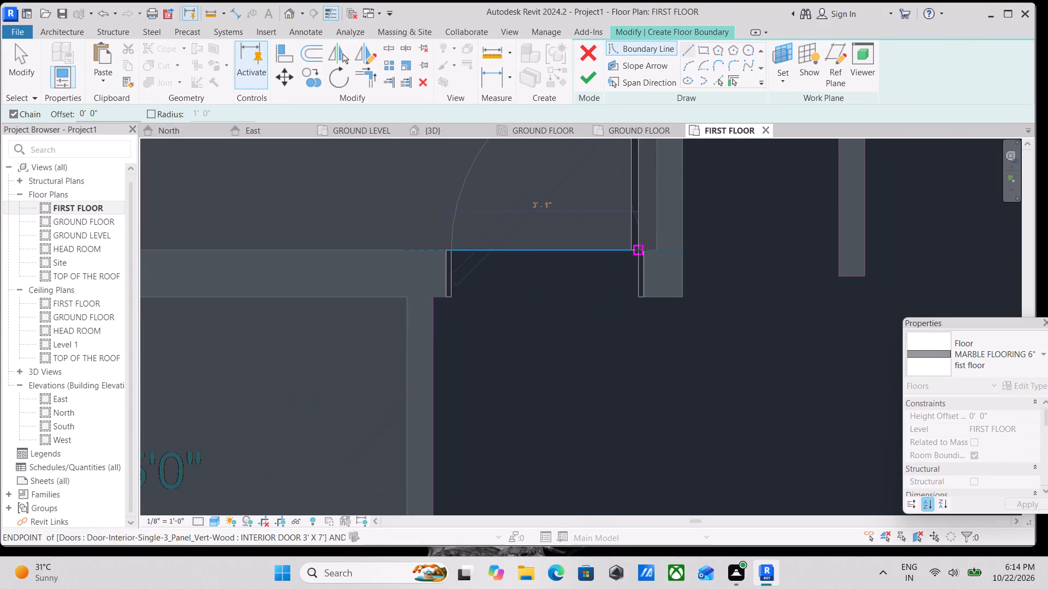
left_click(645, 250)
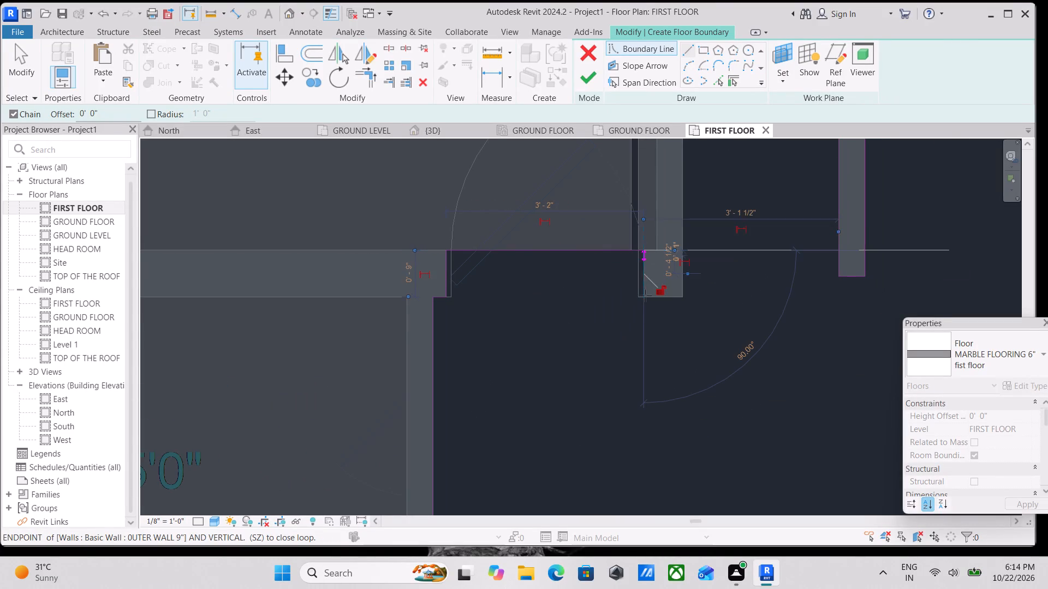
left_click(645, 297)
left_click(683, 298)
Close the boundary loop along the wall between the two bedrooms up to the outer face of the building's outer wall.
scroll(677, 232, "down", 1)
middle_click_drag(677, 232, 681, 445)
middle_click_drag(693, 222, 687, 387)
scroll(691, 291, "down", 3)
middle_click_drag(691, 291, 674, 440)
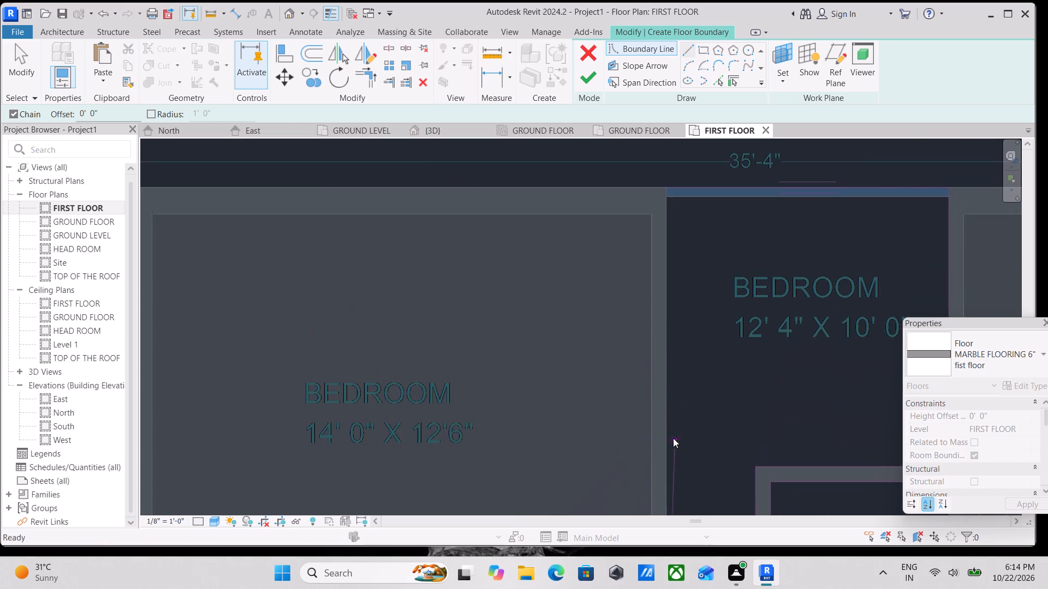
scroll(680, 352, "down", 2)
middle_click_drag(680, 352, 665, 392)
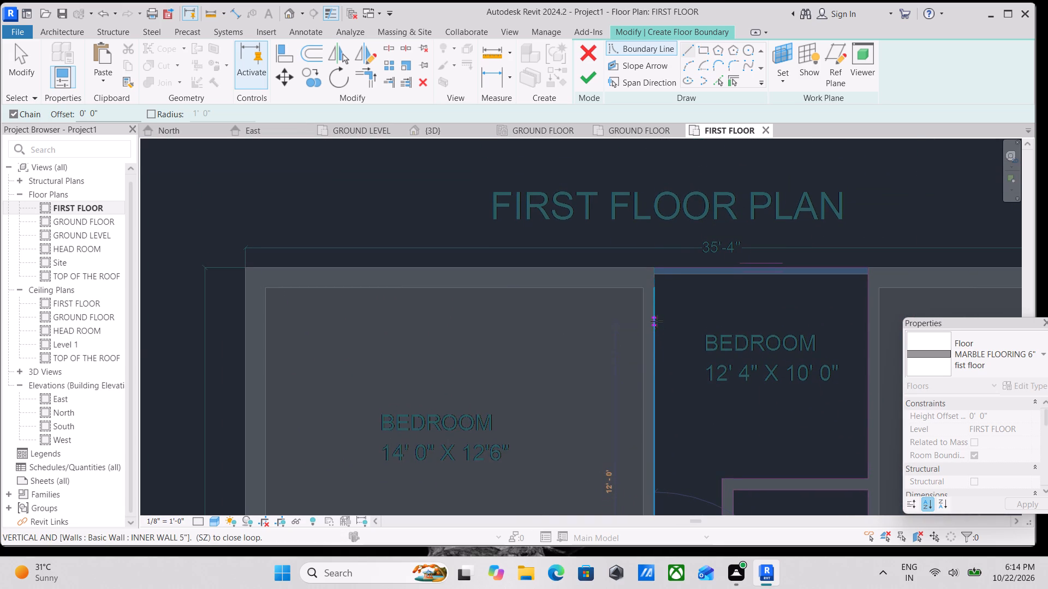
left_click(652, 267)
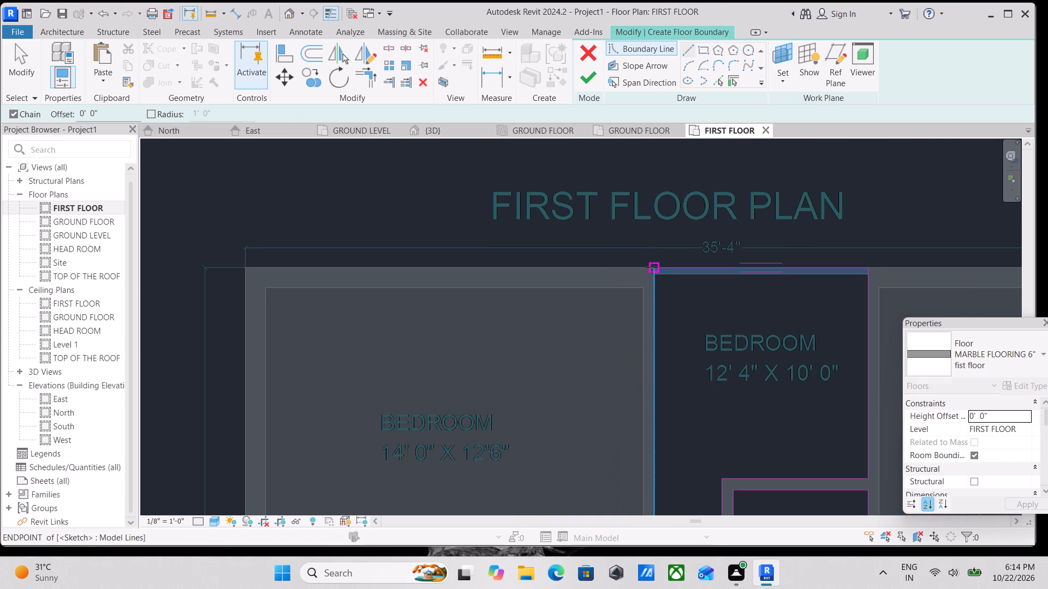
Finish the marble floor sketch without attaching the walls to the floor's bottom, and clear the selection.
left_click(593, 71)
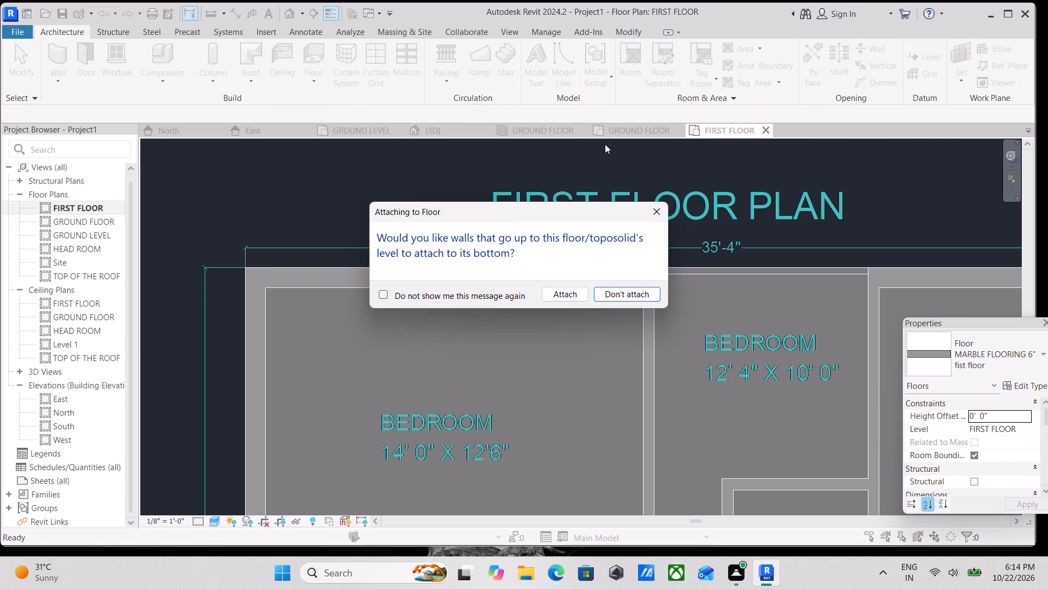
left_click(636, 294)
scroll(636, 294, "down", 12)
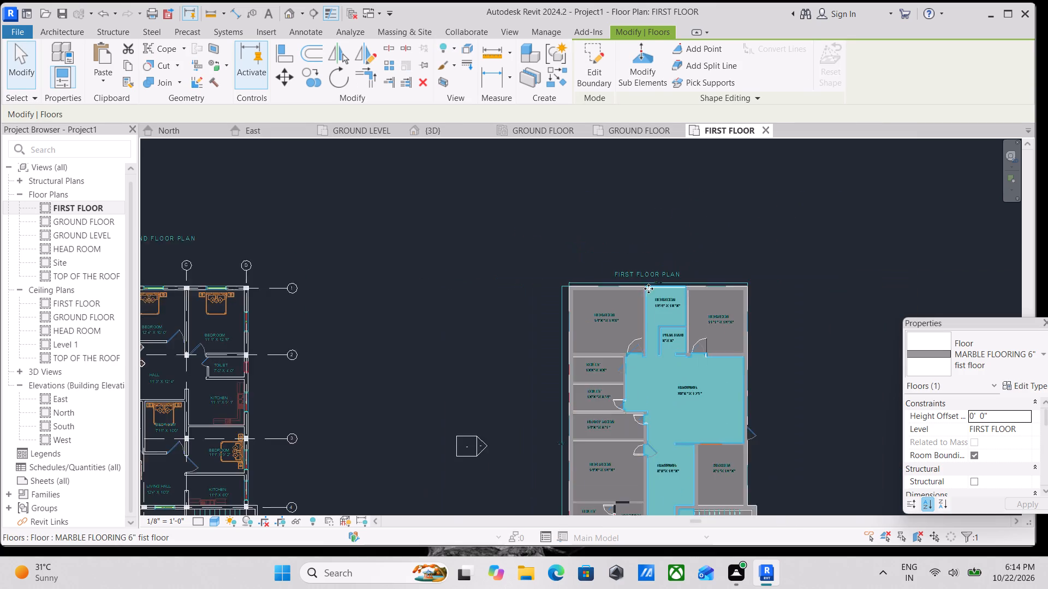
middle_click_drag(648, 289, 623, 152)
scroll(664, 241, "down", 3)
key("Escape")
Examine the floor coverage on the FIRST FLOOR plan, and review the room and staircase layout on the GROUND FLOOR plan.
scroll(662, 339, "down", 1)
scroll(658, 349, "up", 1)
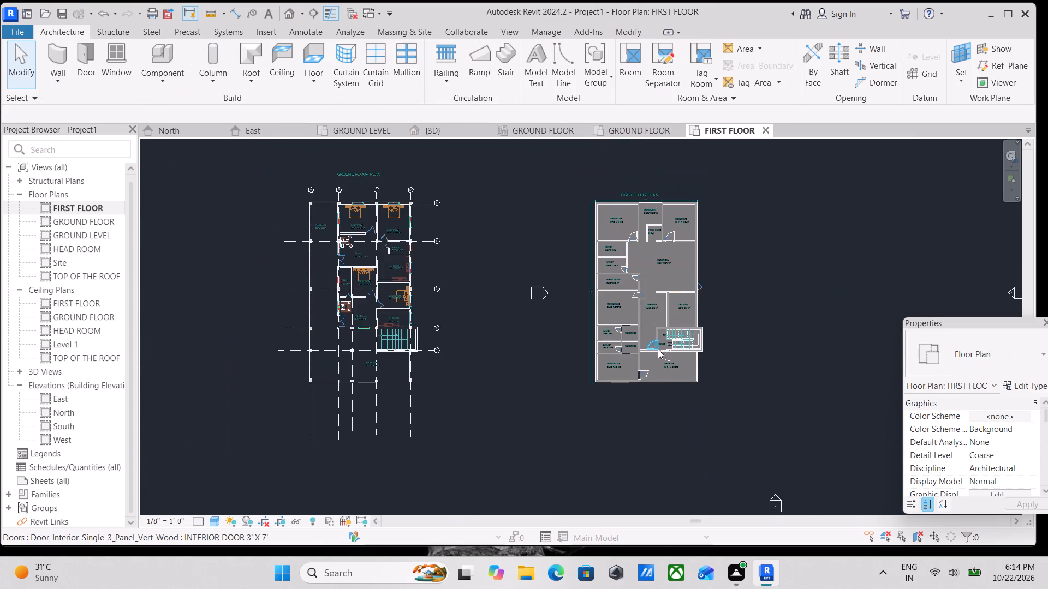
middle_click_drag(656, 349, 643, 362, "shift")
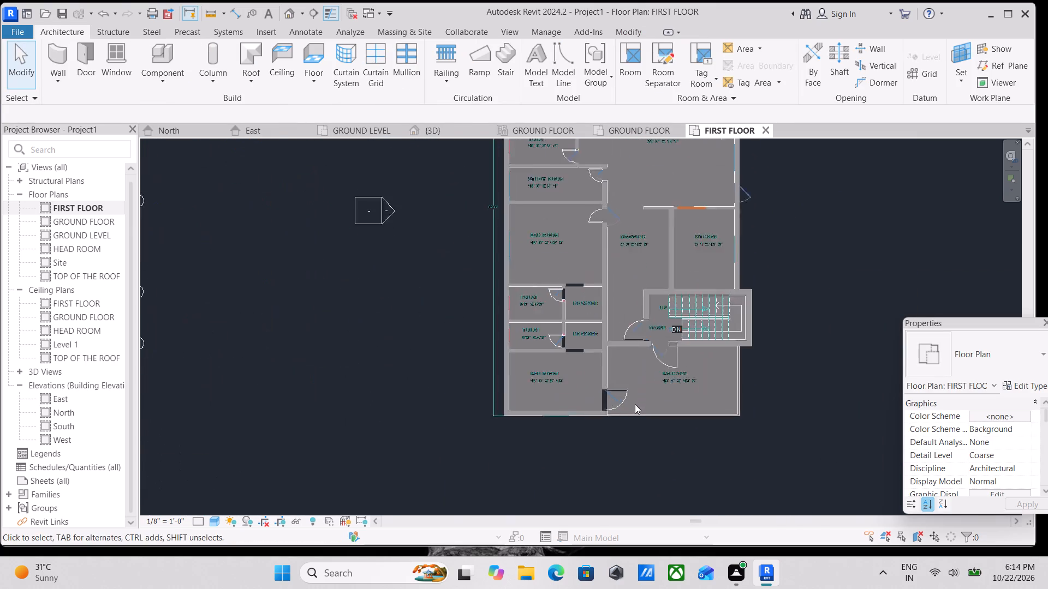
scroll(669, 393, "down", 3)
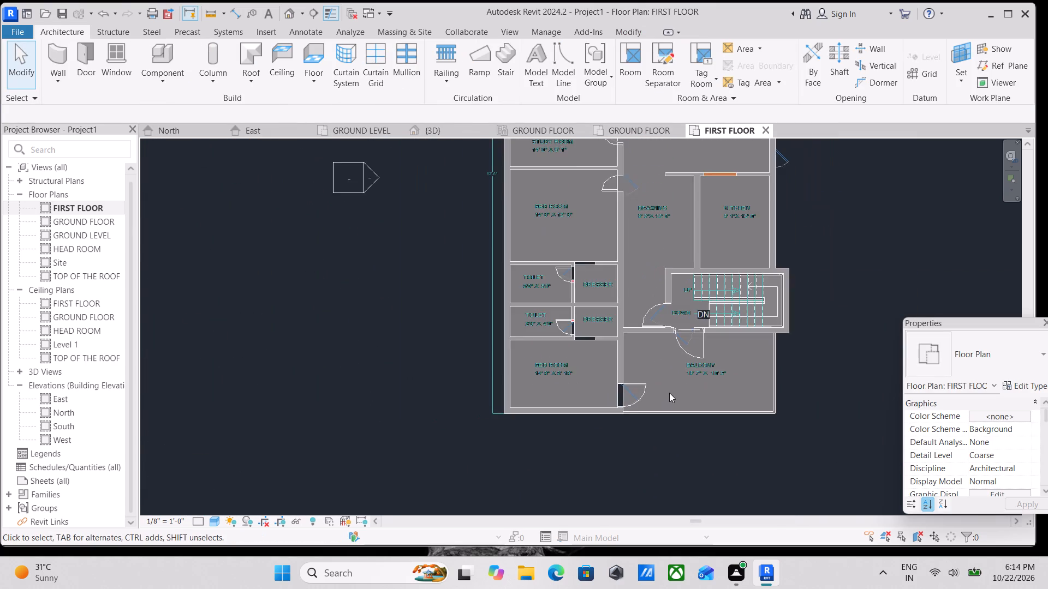
scroll(669, 393, "down", 6)
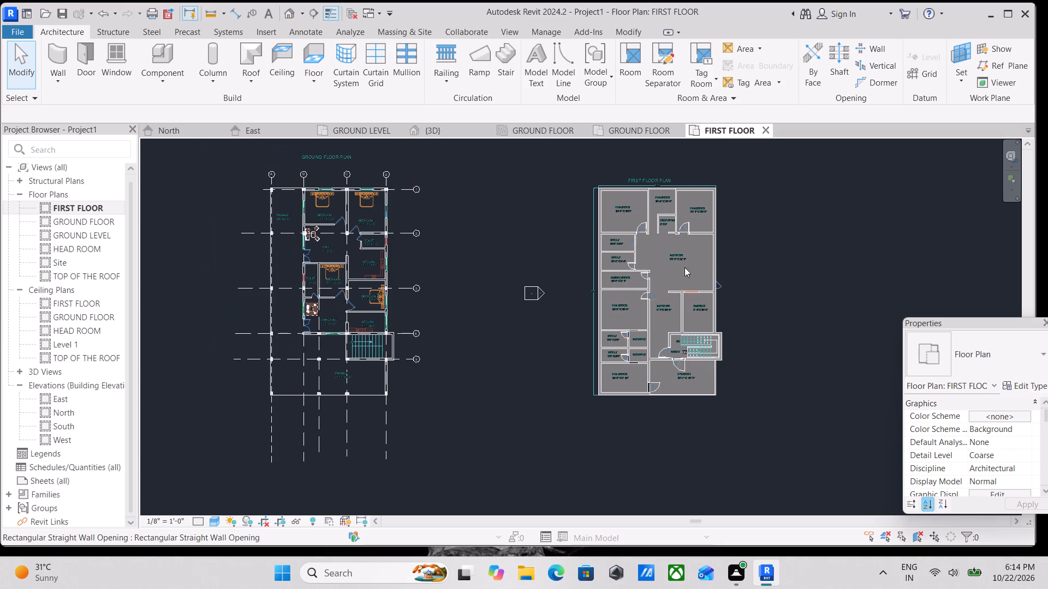
scroll(675, 245, "down", 1)
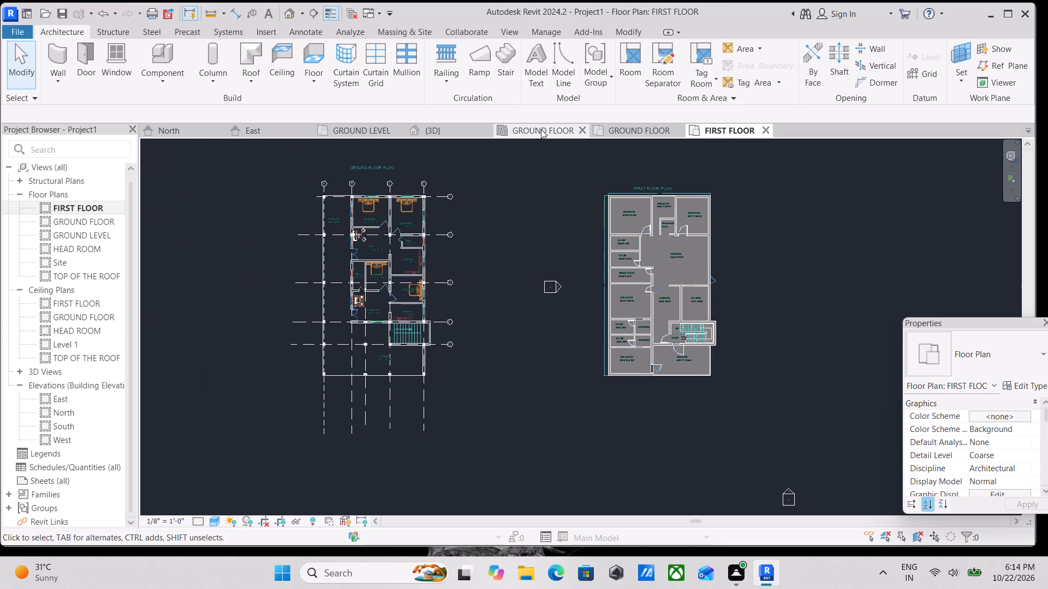
left_click(611, 127)
scroll(614, 332, "down", 3)
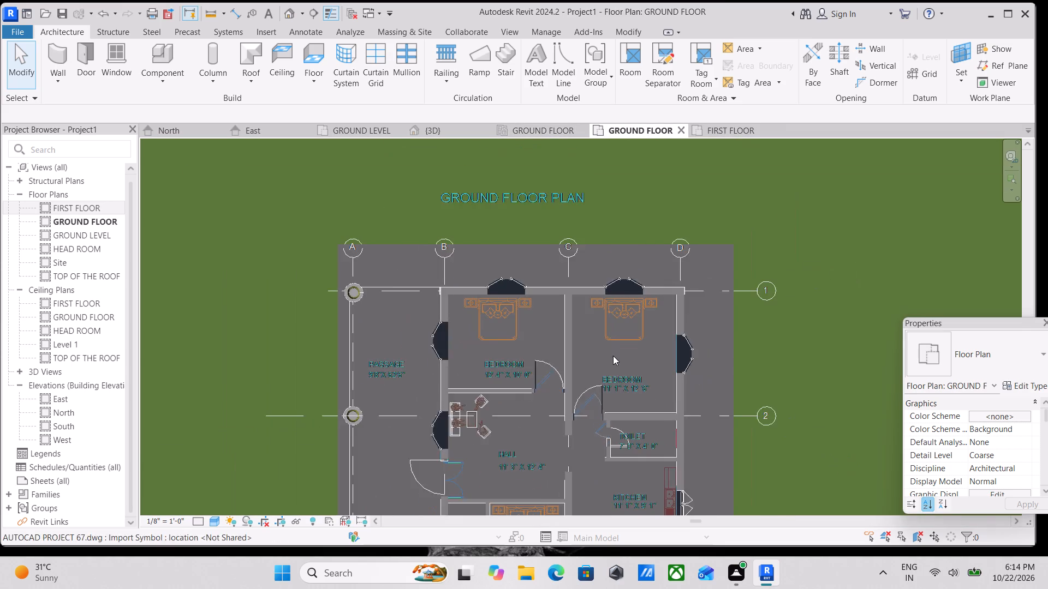
scroll(613, 356, "down", 2)
middle_click_drag(612, 358, 603, 133)
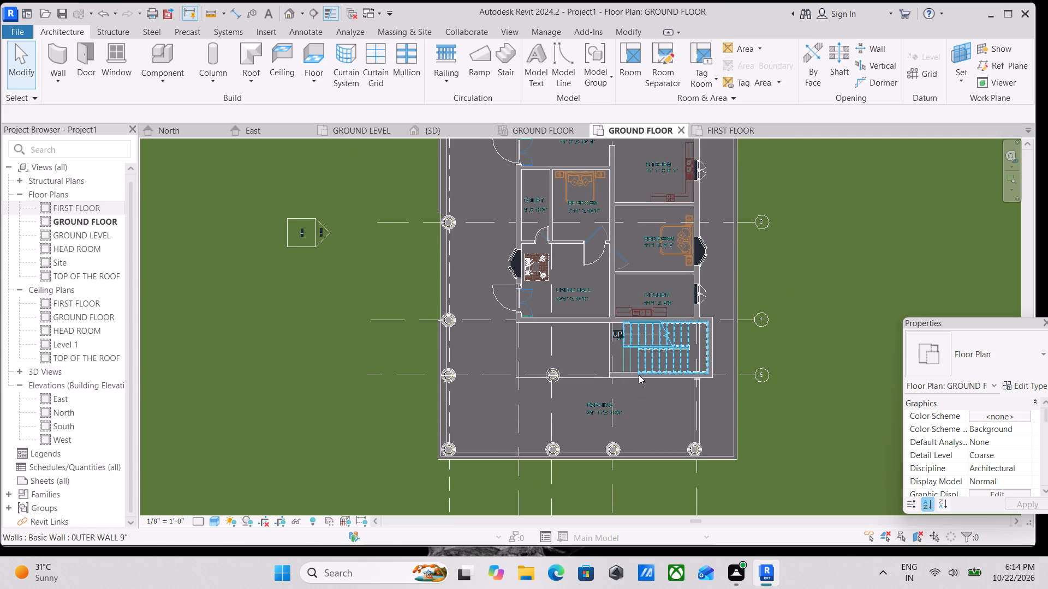
middle_click_drag(639, 375, 616, 394, "shift")
scroll(616, 401, "down", 2)
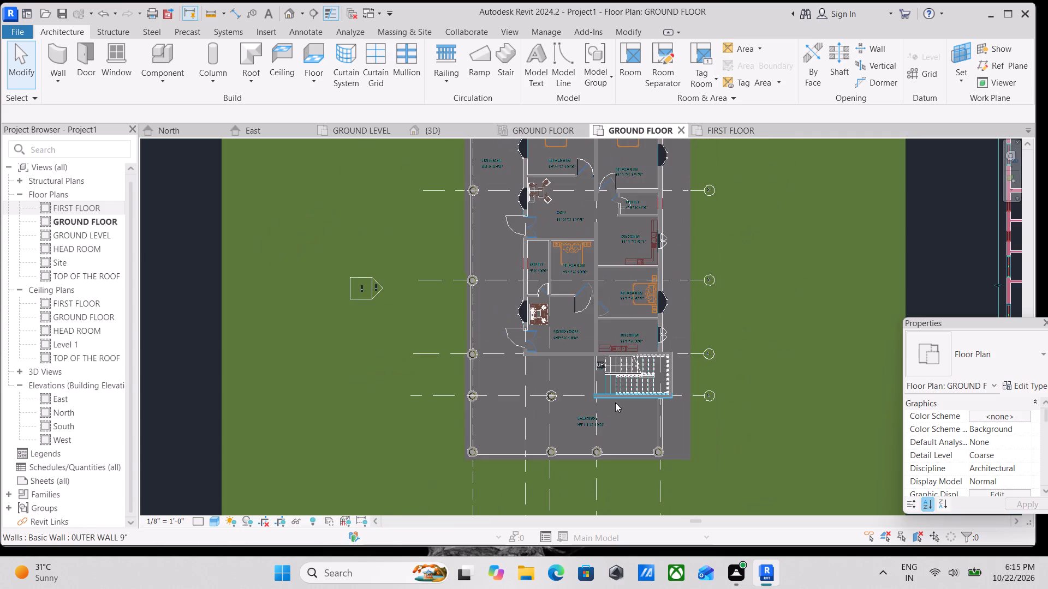
scroll(611, 386, "up", 1)
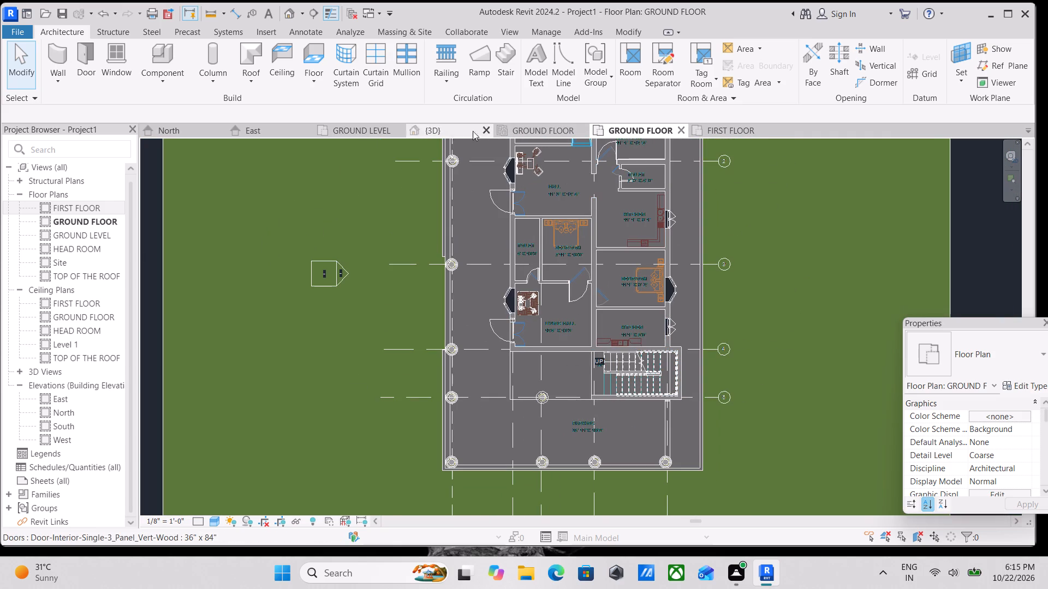
Select the first-floor 6" marble flooring in the 3D view, at its exposed edge between the two back rooms.
left_click(449, 131)
scroll(549, 331, "down", 3)
middle_click_drag(579, 382, 582, 346)
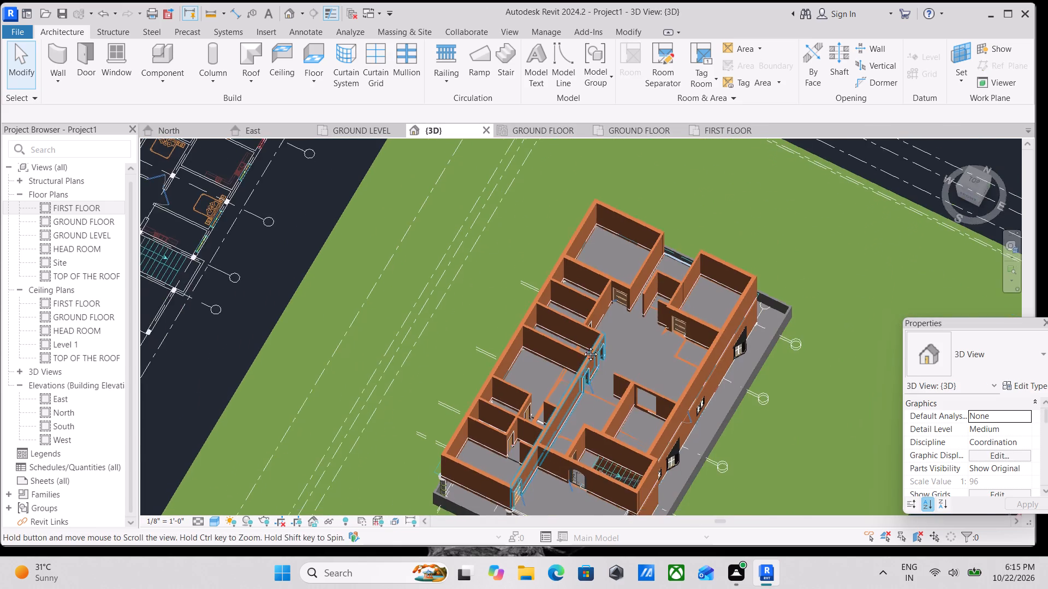
middle_click_drag(582, 346, 582, 285)
scroll(556, 425, "down", 1)
middle_click_drag(556, 425, 803, 242, "shift")
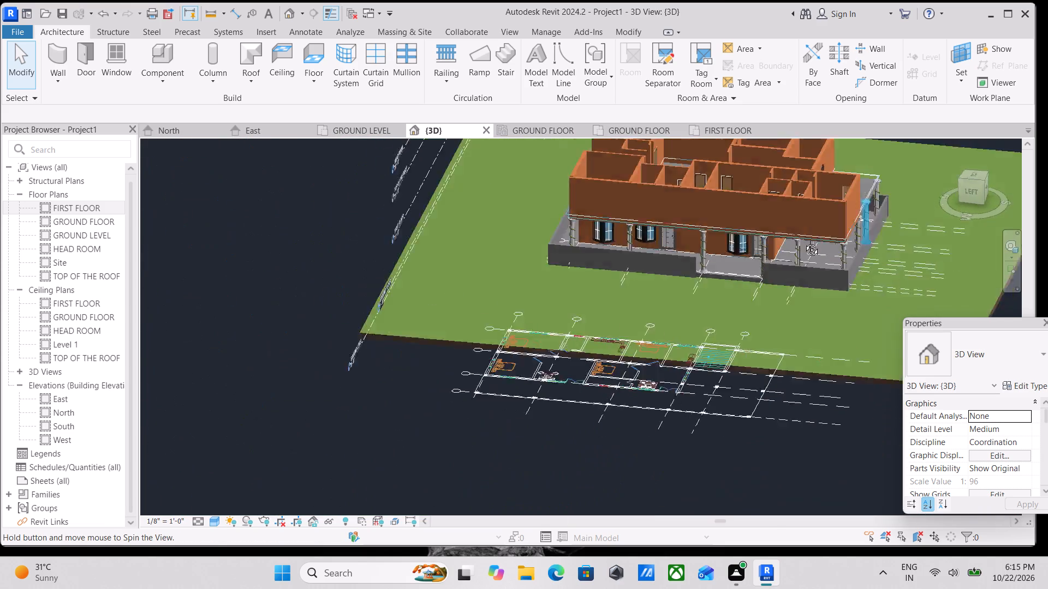
middle_click_drag(803, 242, 808, 243, "shift")
middle_click_drag(642, 217, 823, 235, "shift")
middle_click_drag(576, 233, 640, 266)
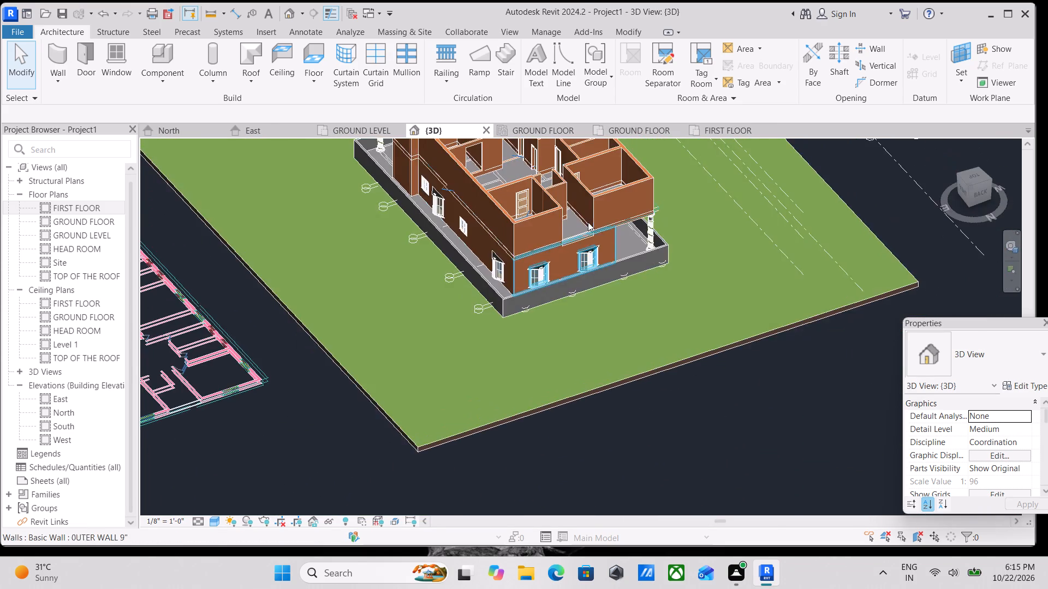
scroll(565, 201, "up", 10)
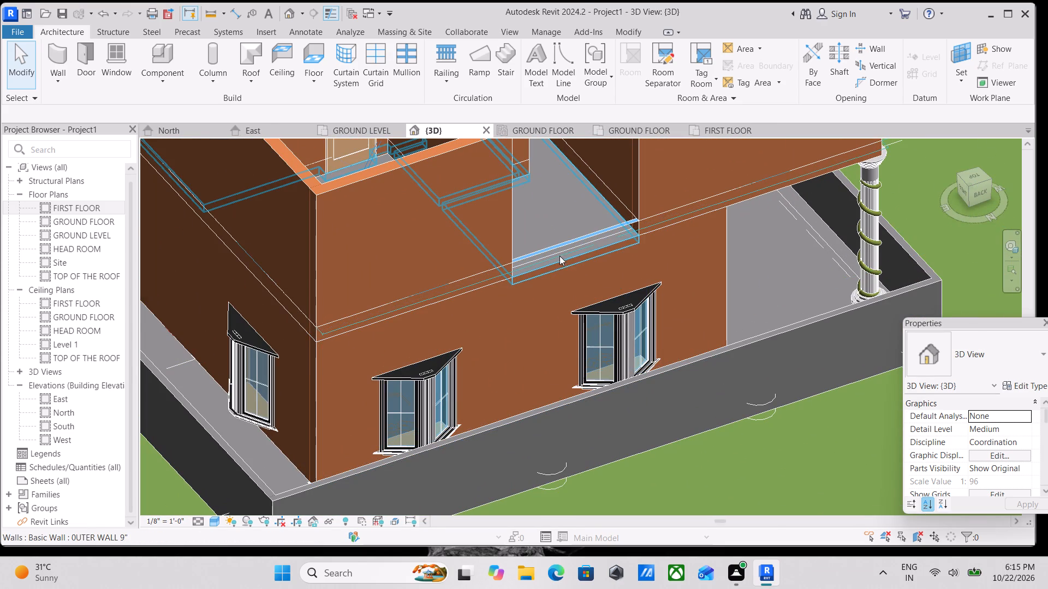
left_click(555, 257)
middle_click_drag(555, 257, 559, 356)
scroll(555, 258, "down", 1)
scroll(559, 365, "down", 2)
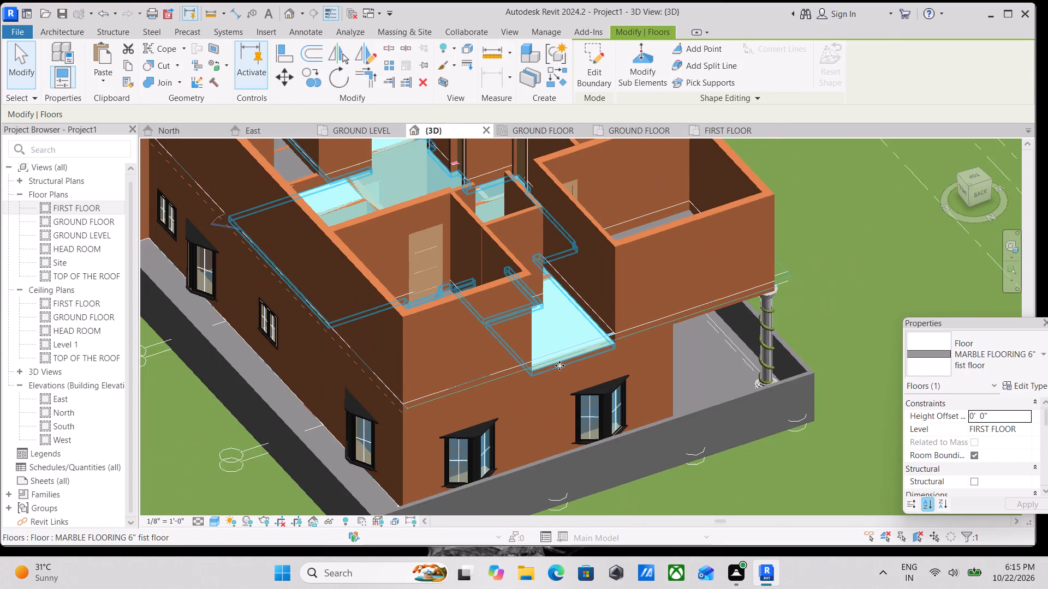
middle_click_drag(559, 365, 531, 389)
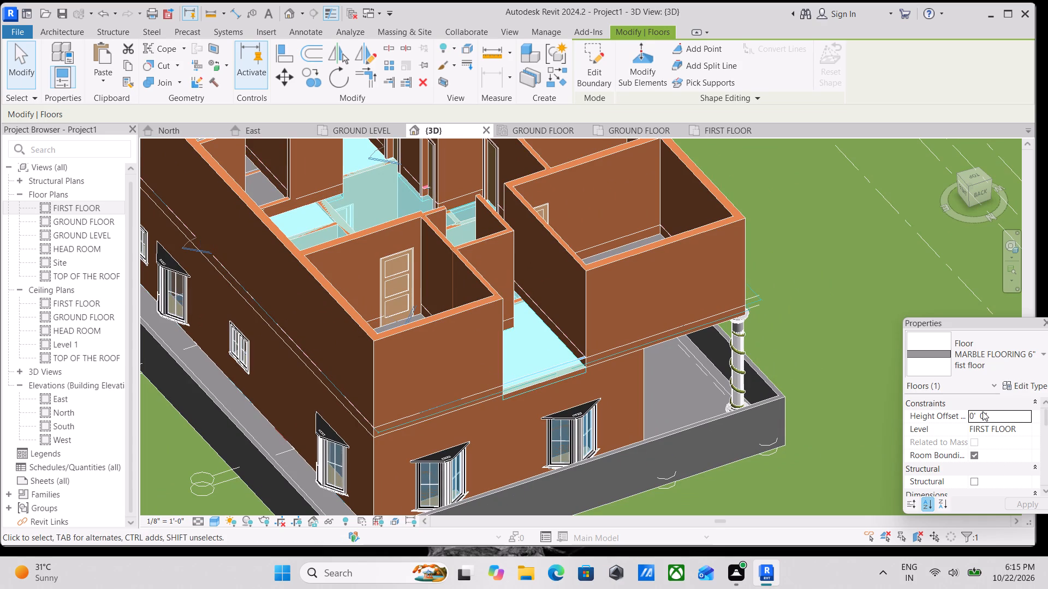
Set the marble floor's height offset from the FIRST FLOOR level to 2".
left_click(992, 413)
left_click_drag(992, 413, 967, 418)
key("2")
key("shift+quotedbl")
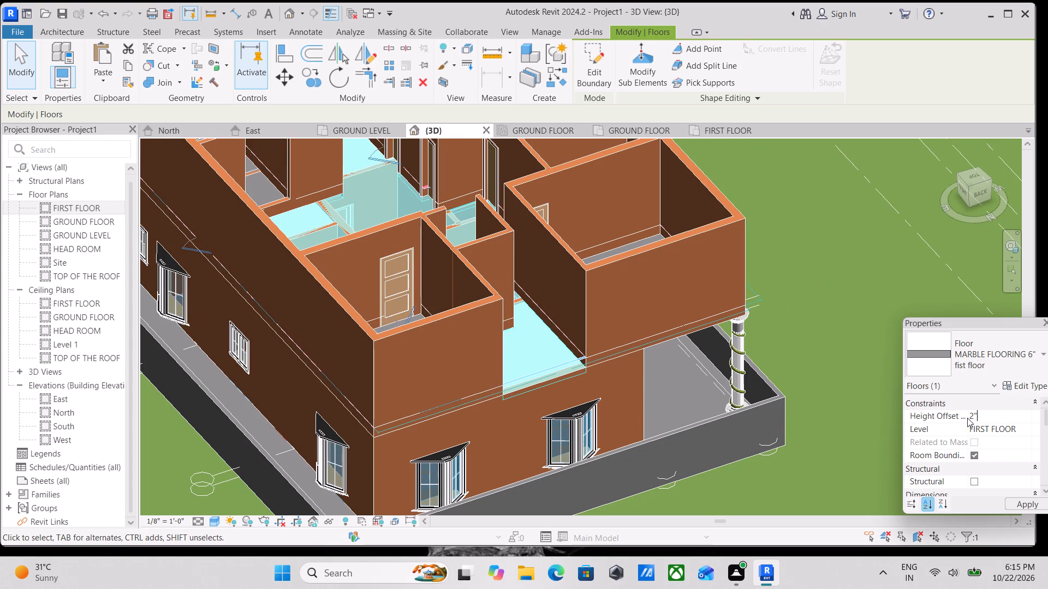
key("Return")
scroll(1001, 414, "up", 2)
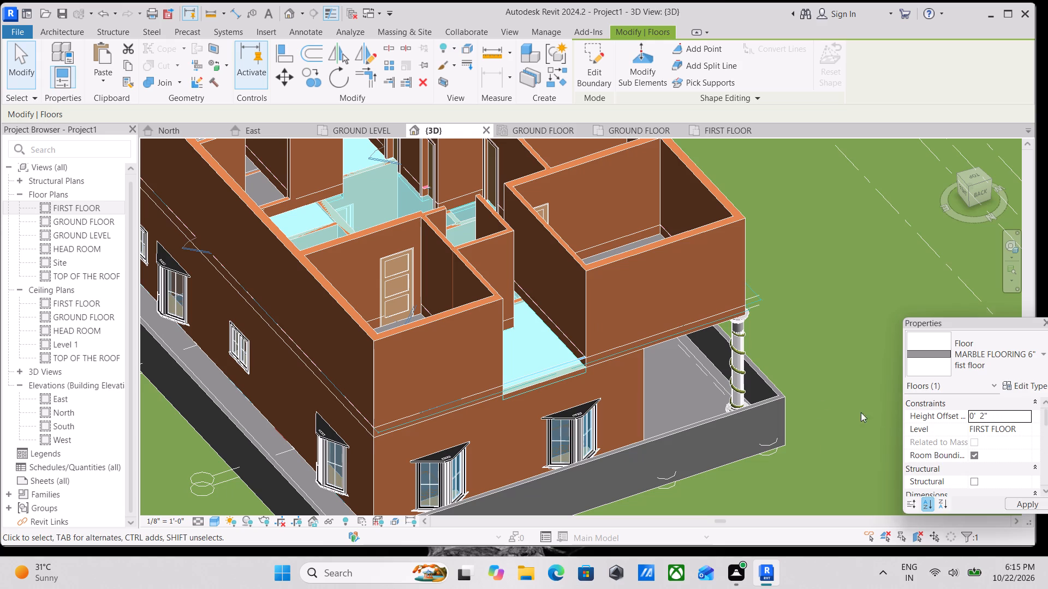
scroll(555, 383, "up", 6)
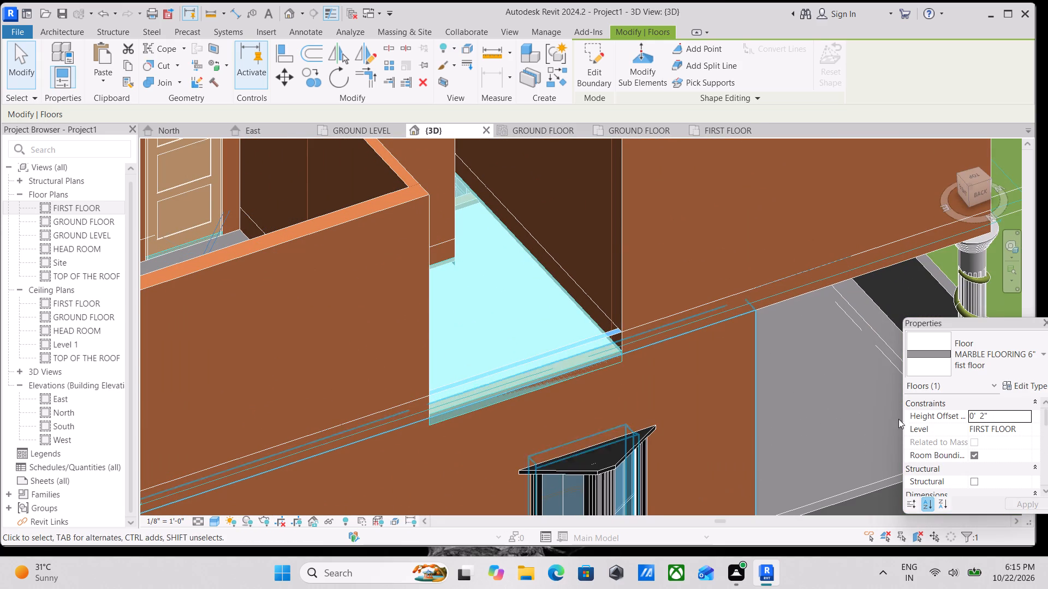
Set the marble floor's height offset from the FIRST FLOOR level to 6" and clear the selection.
left_click(995, 412)
left_click_drag(1001, 414, 939, 424)
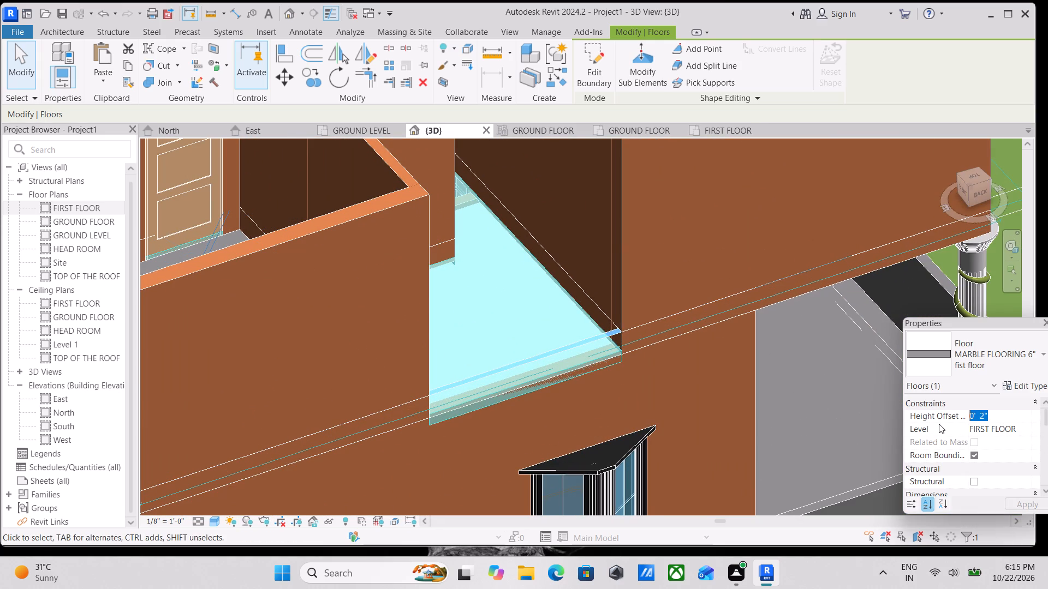
key("5")
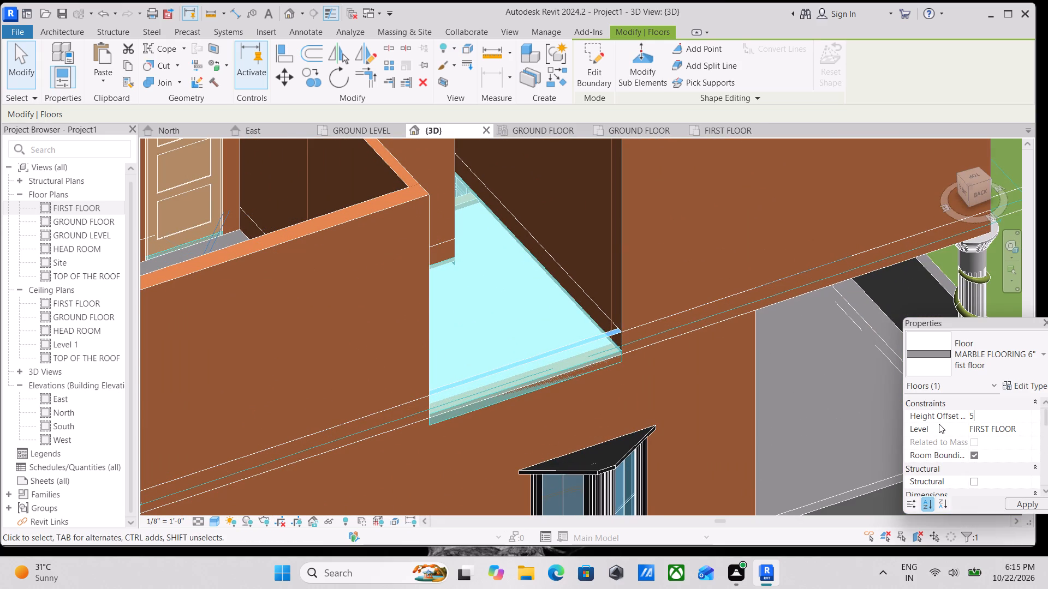
key("BackSpace")
key("6")
key("shift+quotedbl")
key("Return")
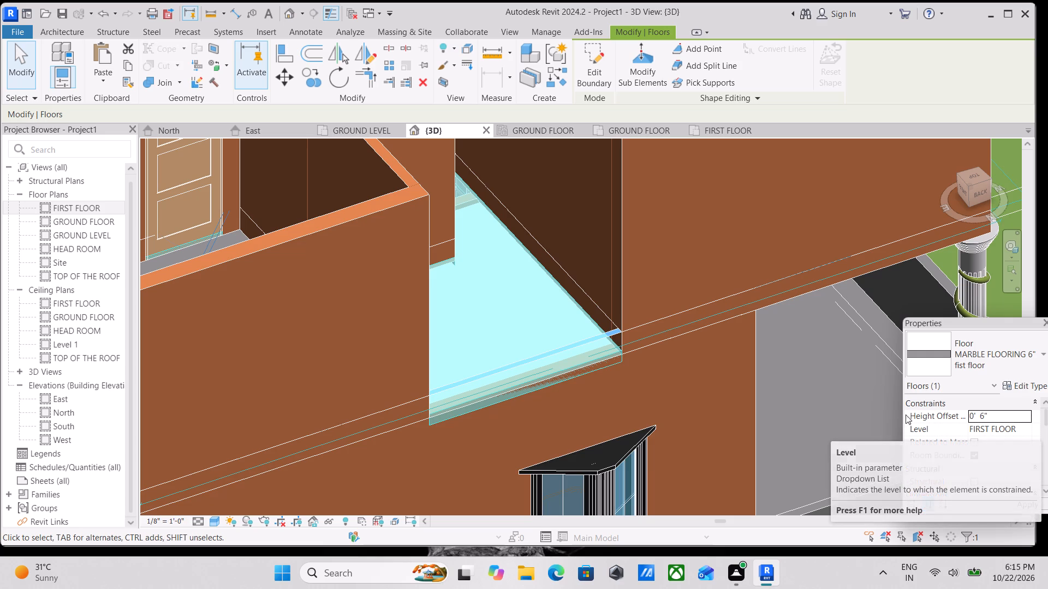
scroll(606, 338, "down", 2)
middle_click_drag(606, 338, 691, 358)
scroll(693, 358, "down", 2)
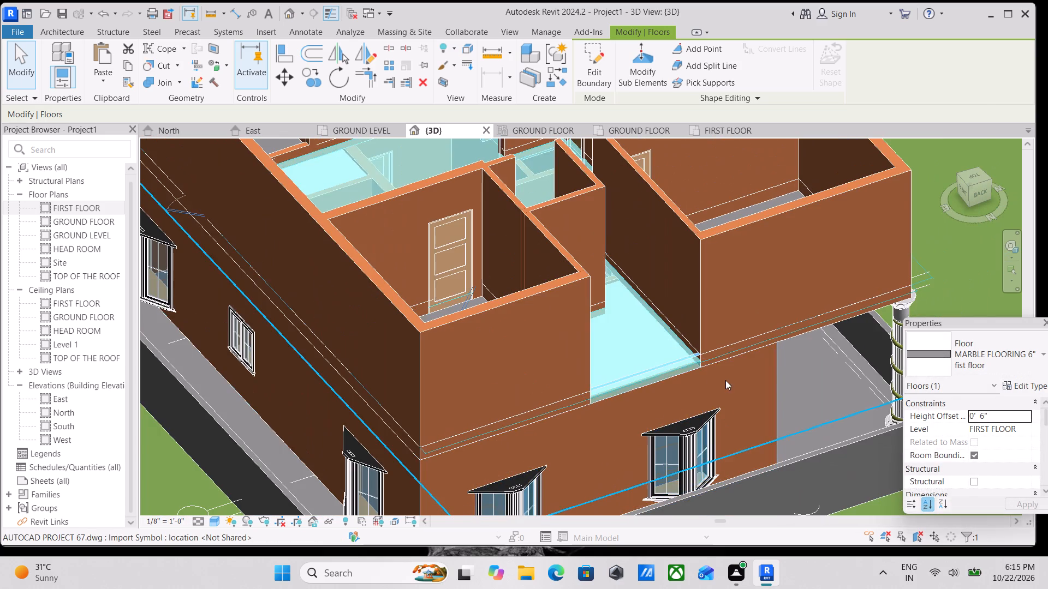
key("Escape")
Examine how the raised floor's exposed edge meets the outer walls between the two back rooms.
scroll(708, 376, "up", 3)
scroll(599, 435, "up", 2)
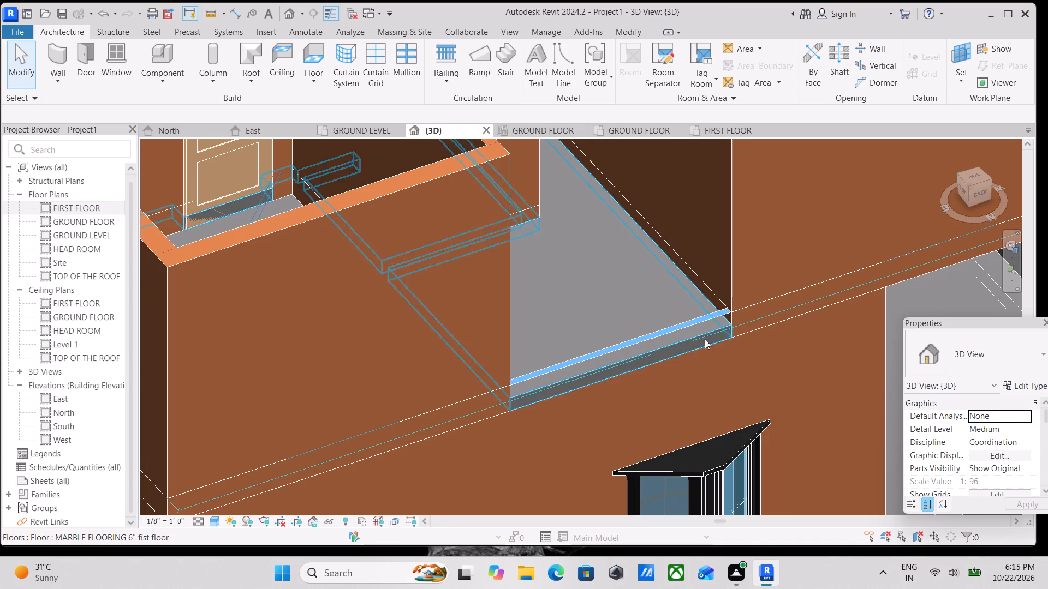
scroll(707, 330, "up", 4)
scroll(724, 321, "down", 6)
middle_click_drag(728, 321, 774, 398)
scroll(683, 370, "down", 2)
middle_click_drag(683, 371, 698, 427)
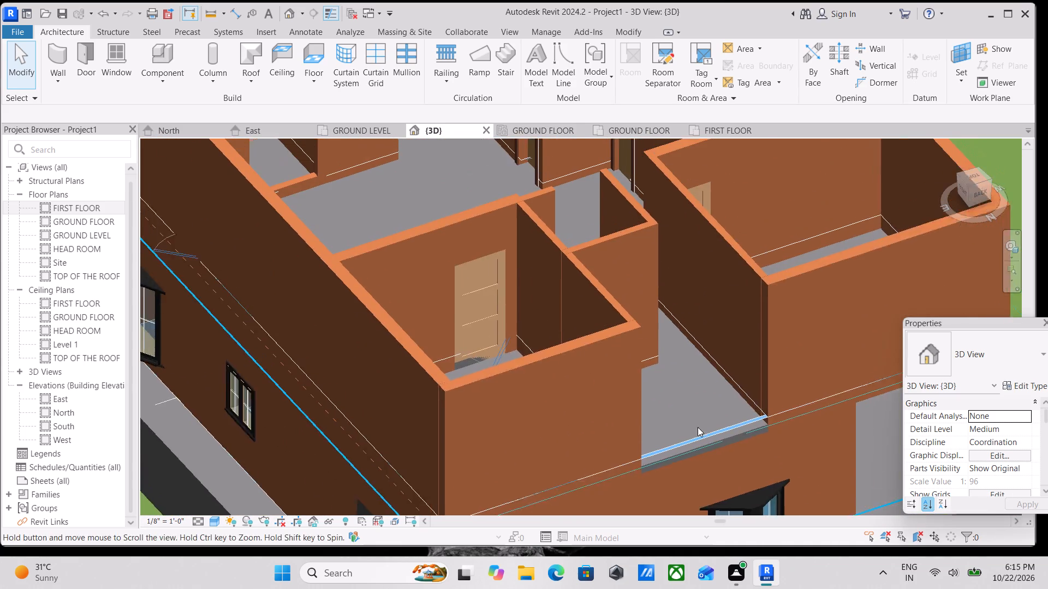
middle_click_drag(698, 427, 698, 426)
scroll(486, 390, "up", 2)
scroll(563, 350, "down", 2)
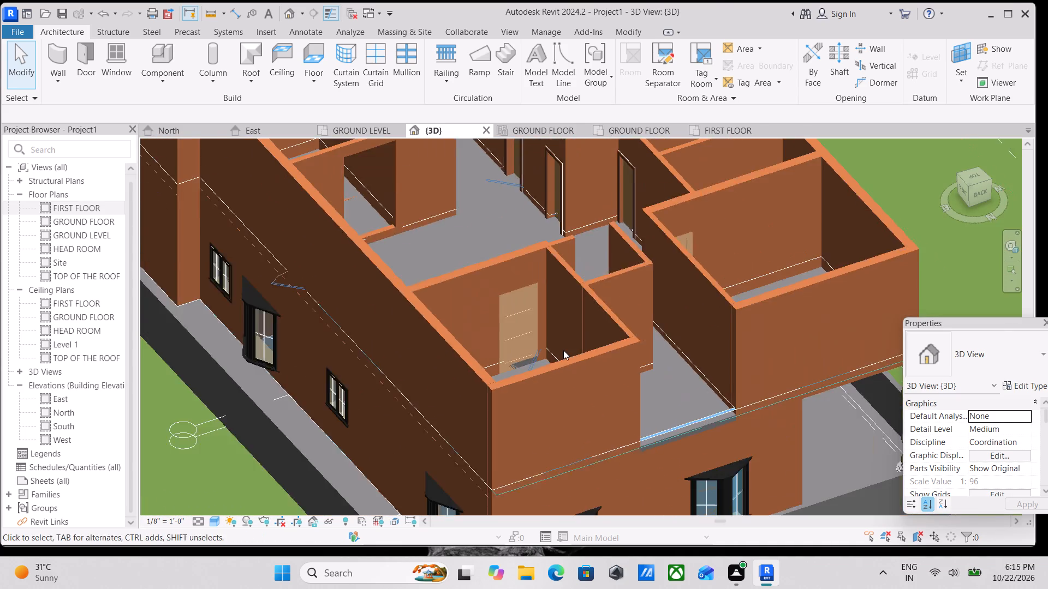
Inspect the raised floor inside the first-floor rooms, around the hall walls and door openings.
scroll(563, 350, "down", 3)
middle_click_drag(567, 356, 563, 472)
scroll(429, 365, "up", 3)
scroll(558, 319, "down", 1)
middle_click_drag(558, 319, 520, 328)
scroll(563, 338, "up", 4)
scroll(574, 388, "up", 2)
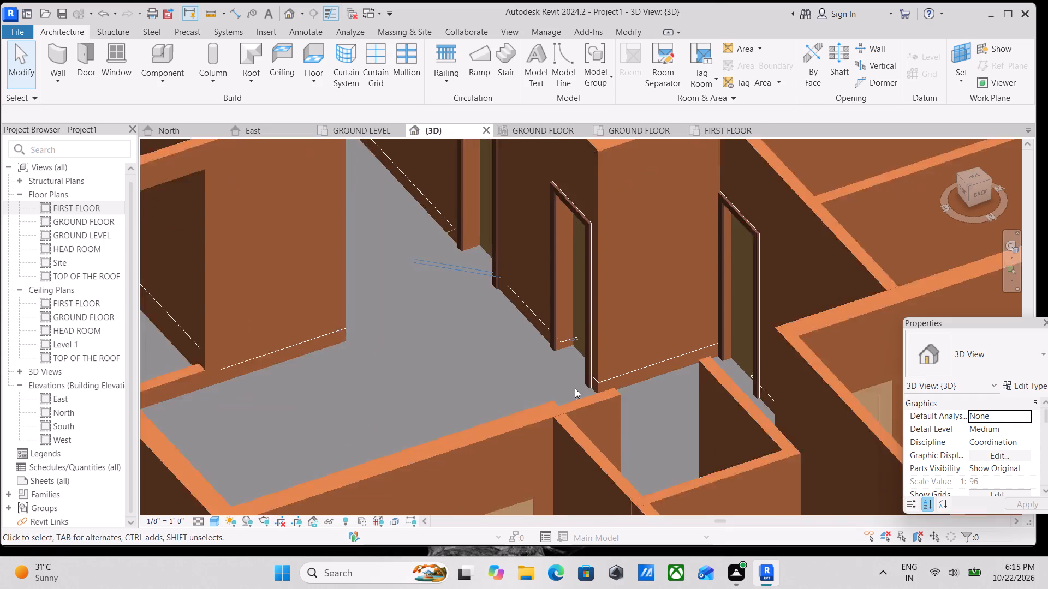
scroll(575, 388, "up", 7)
scroll(563, 334, "down", 12)
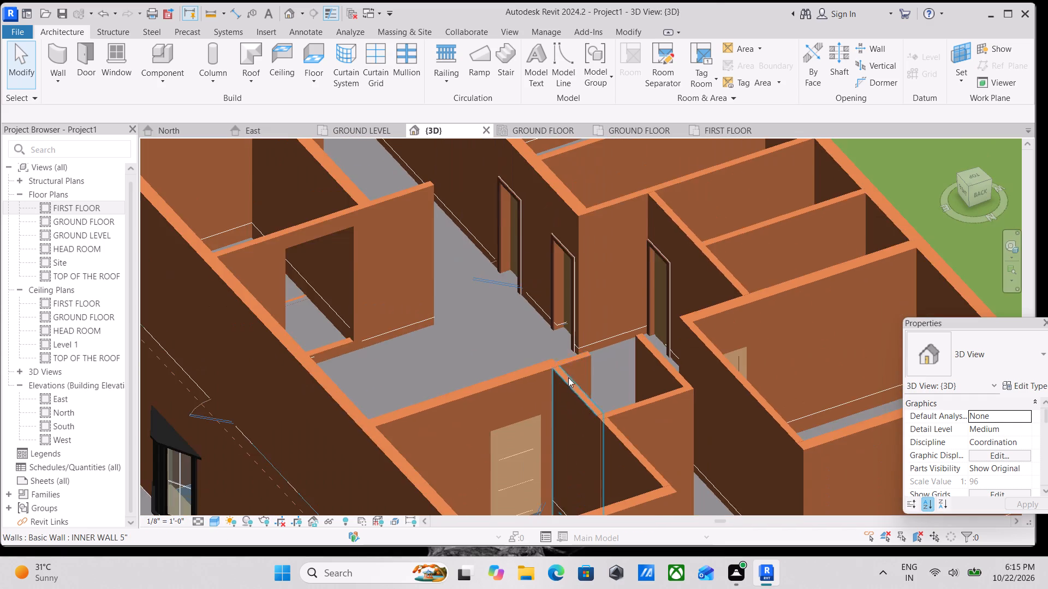
scroll(571, 386, "down", 6)
middle_click_drag(605, 393, 561, 291)
scroll(601, 370, "down", 3)
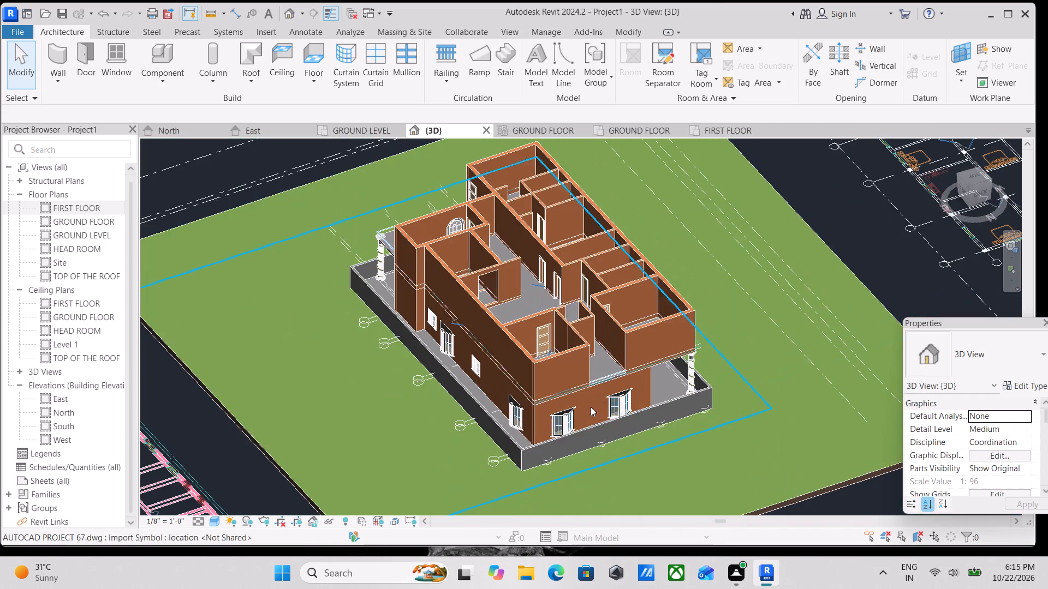
Examine the first-floor slab over the front columns, around the terrace door and the arched window.
middle_click_drag(588, 415, 819, 299, "shift")
middle_click_drag(609, 374, 610, 390, "shift")
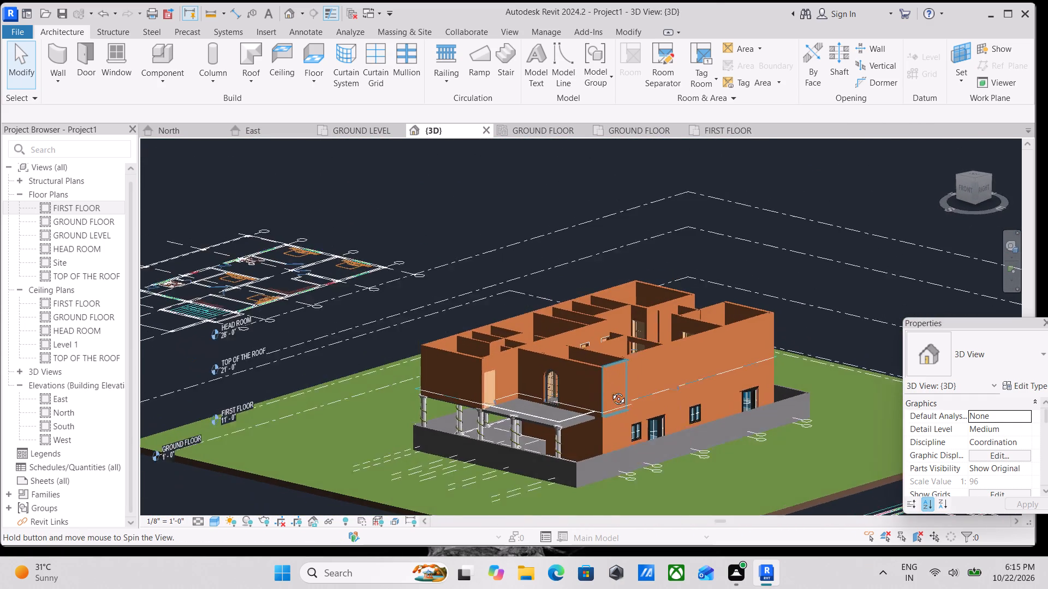
middle_click_drag(610, 390, 615, 400, "shift")
scroll(592, 425, "up", 6)
scroll(544, 418, "up", 3)
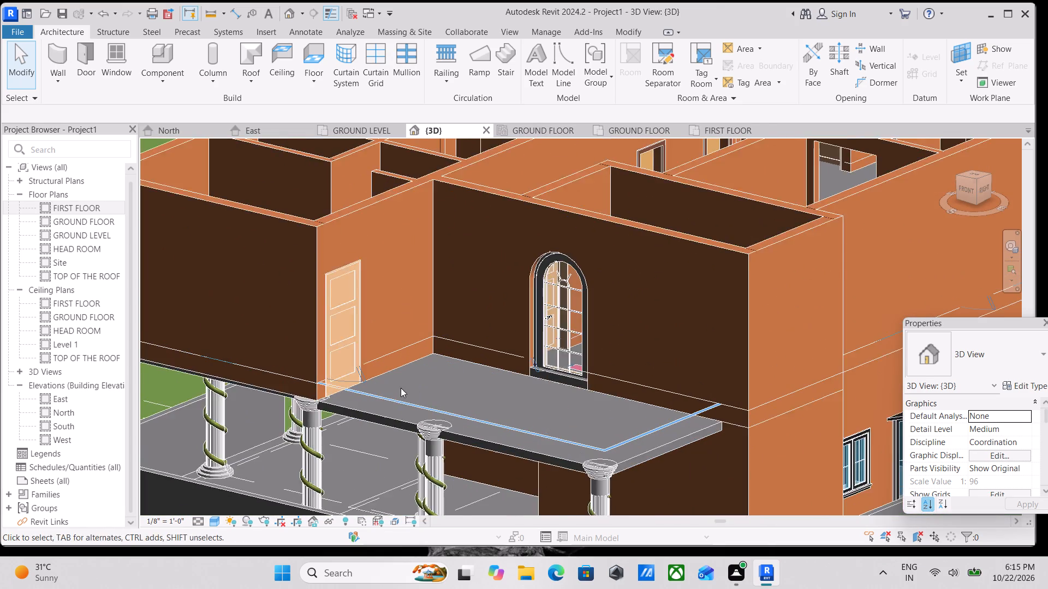
middle_click_drag(401, 388, 521, 437)
scroll(568, 411, "down", 2)
middle_click_drag(568, 411, 619, 396)
scroll(624, 394, "down", 3)
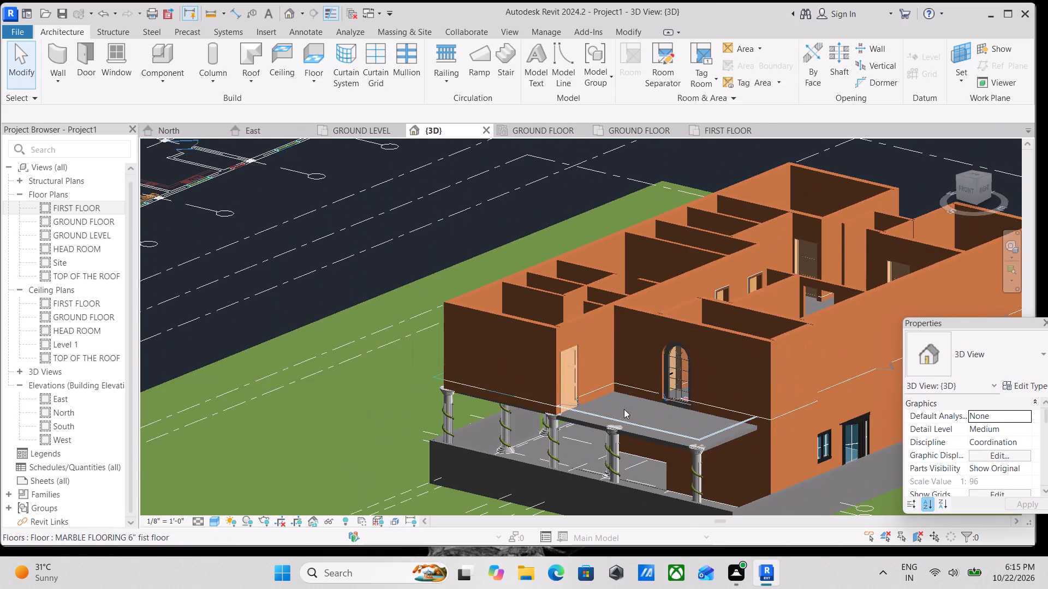
middle_click_drag(630, 417, 701, 419)
scroll(741, 417, "up", 2)
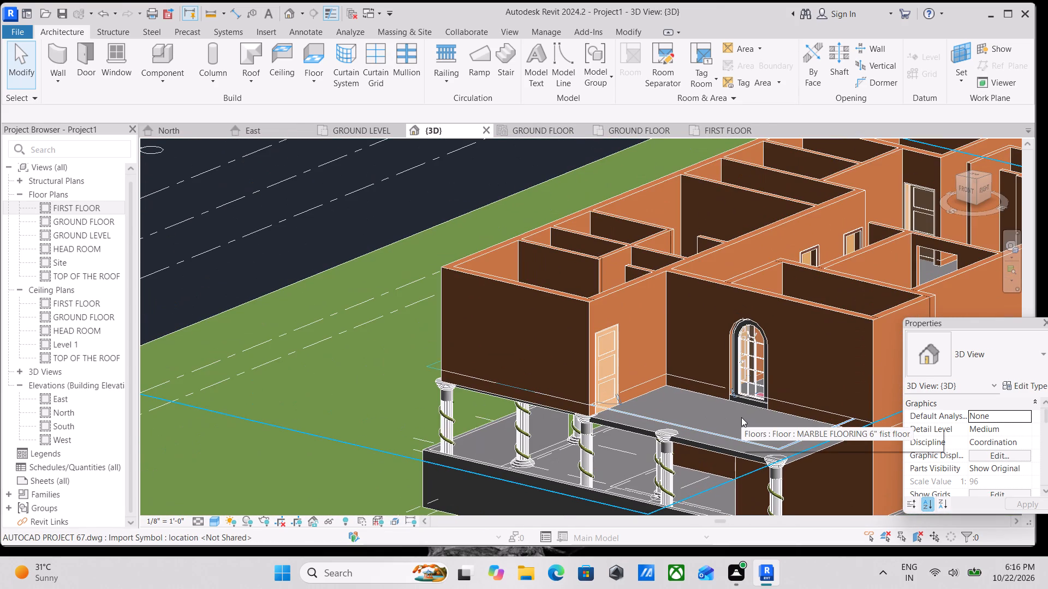
scroll(741, 417, "down", 1)
middle_click_drag(741, 417, 696, 452)
scroll(695, 452, "down", 7)
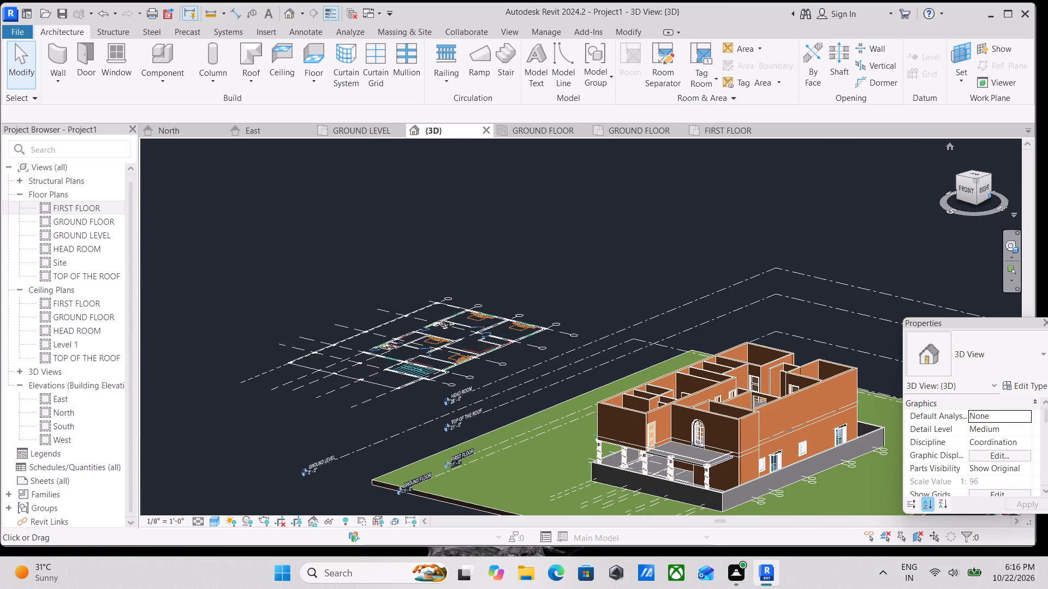
Review the whole building against the level lines from a horizontal corner view and from above.
left_click(976, 190)
scroll(716, 336, "up", 4)
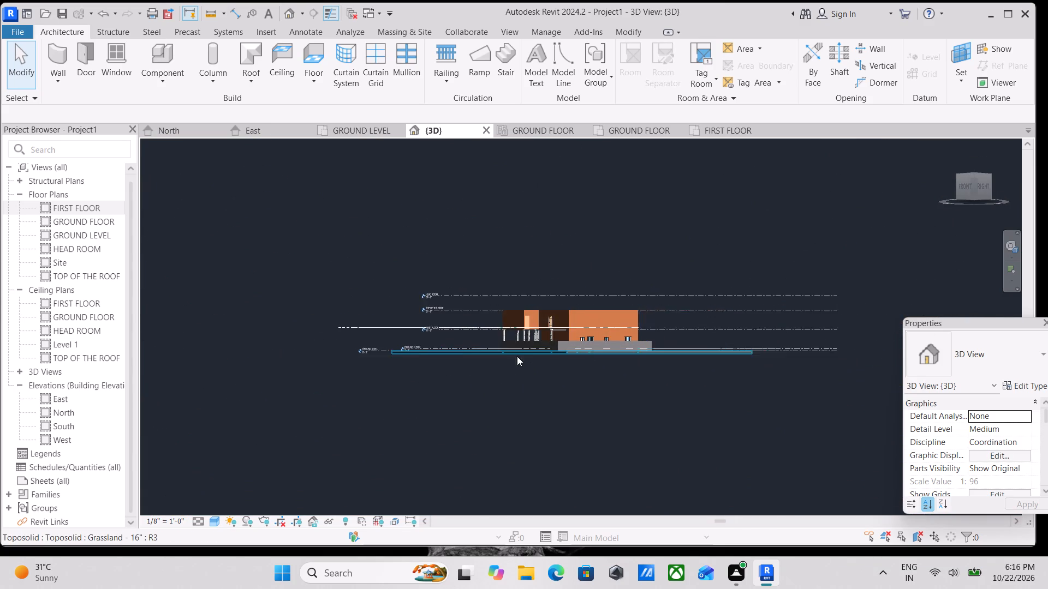
scroll(517, 356, "up", 6)
scroll(572, 285, "down", 5)
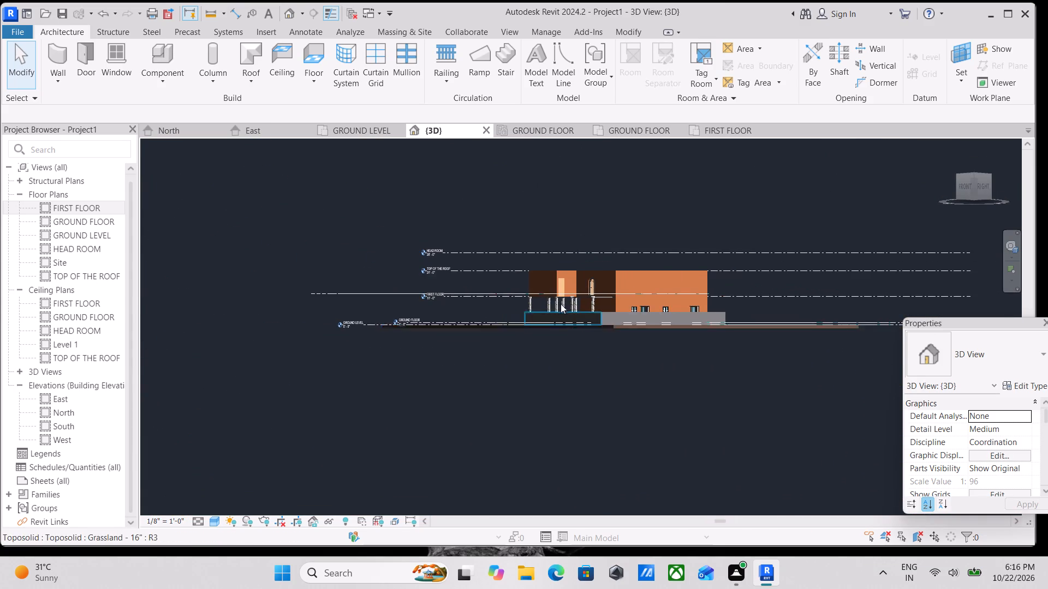
middle_click_drag(560, 303, 787, 394, "shift")
scroll(618, 323, "up", 3)
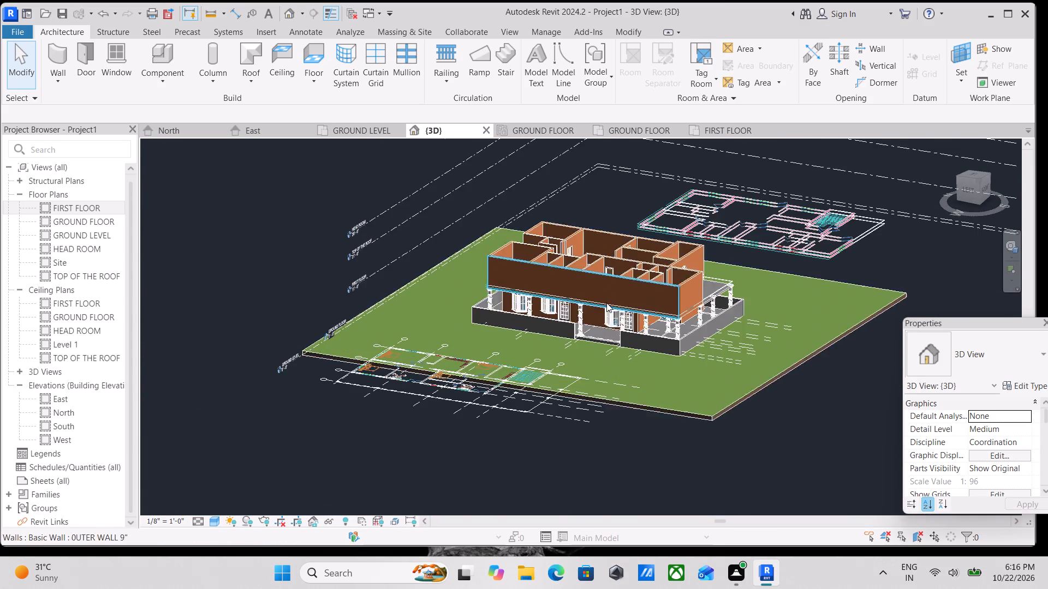
middle_click_drag(606, 303, 477, 465, "shift")
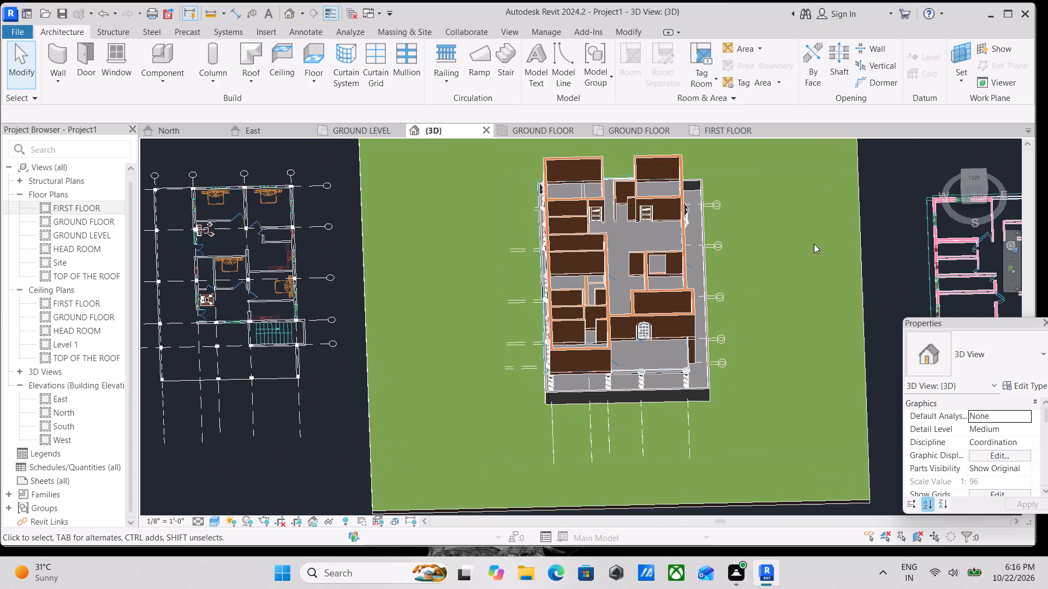
Orient the 3D view to the top and set its visual style to Wireframe, framing the toilets and study room.
left_click(973, 177)
scroll(640, 299, "up", 4)
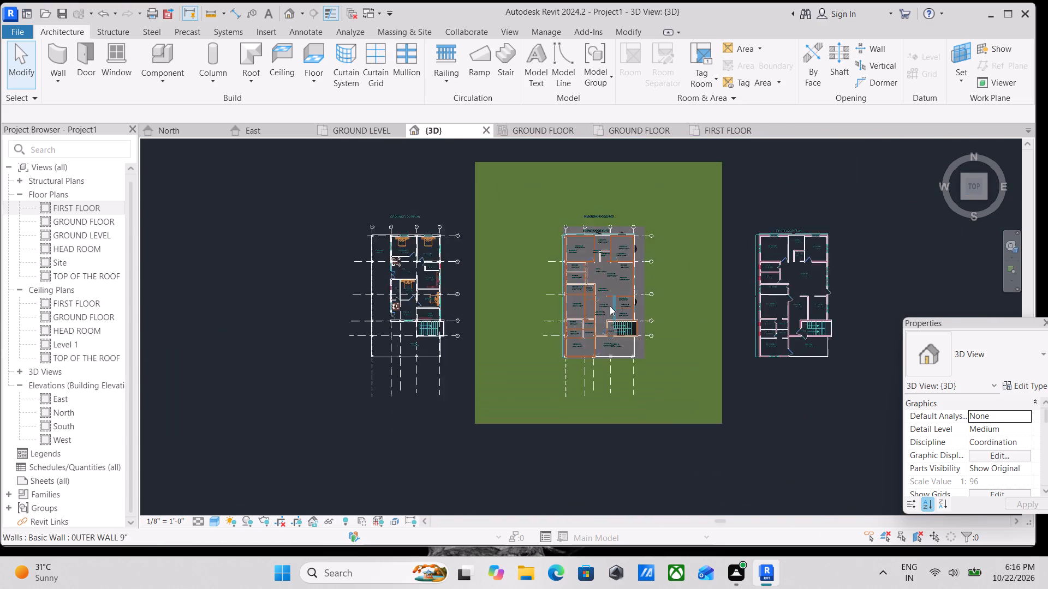
scroll(610, 306, "up", 5)
scroll(543, 357, "up", 3)
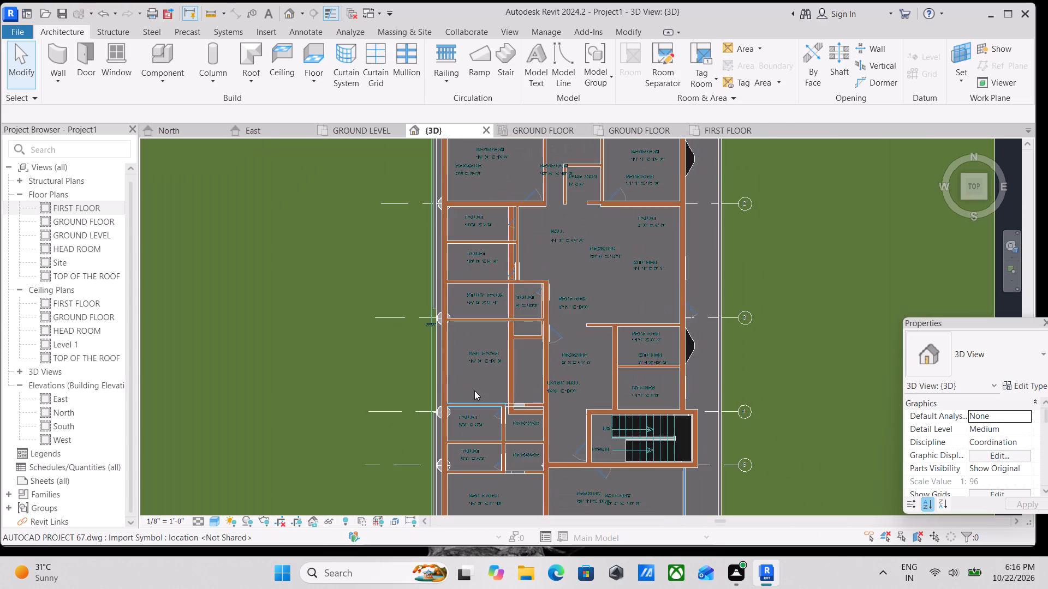
middle_click_drag(483, 380, 517, 410)
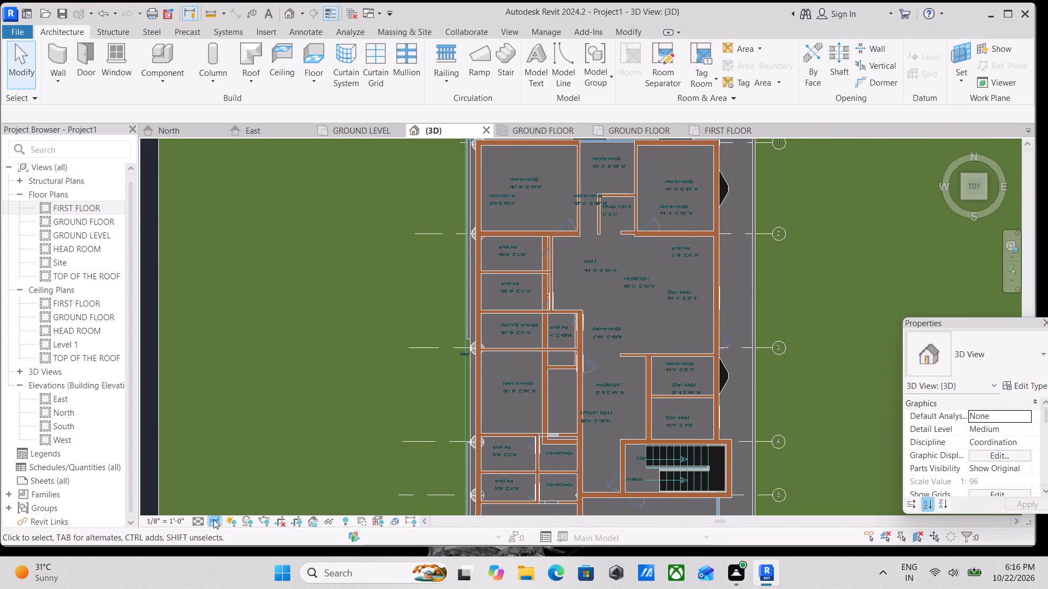
left_click(213, 519)
left_click(236, 442)
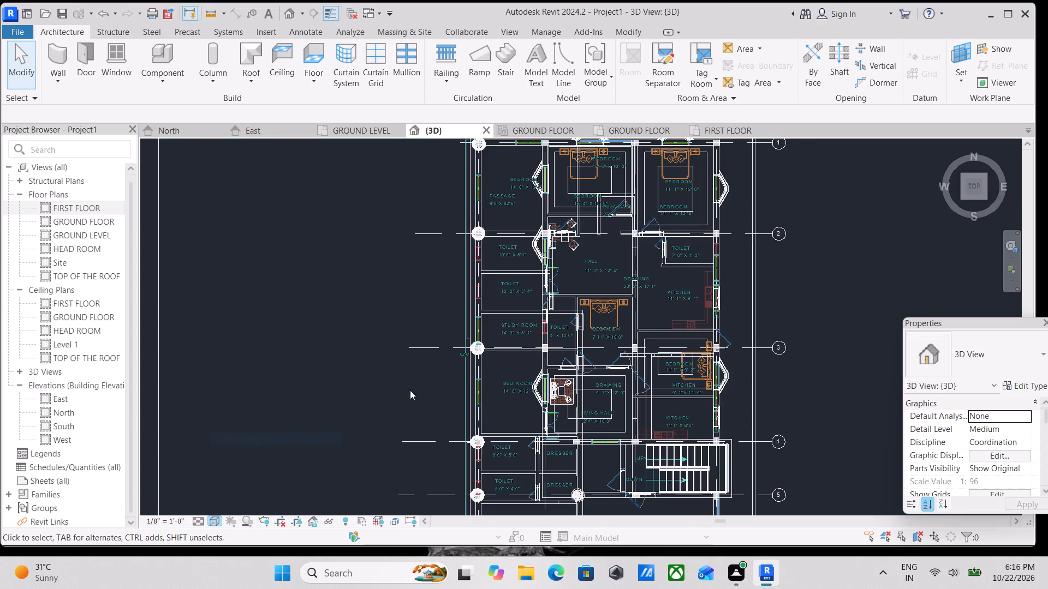
scroll(453, 353, "up", 2)
middle_click_drag(493, 331, 493, 375)
scroll(491, 375, "up", 3)
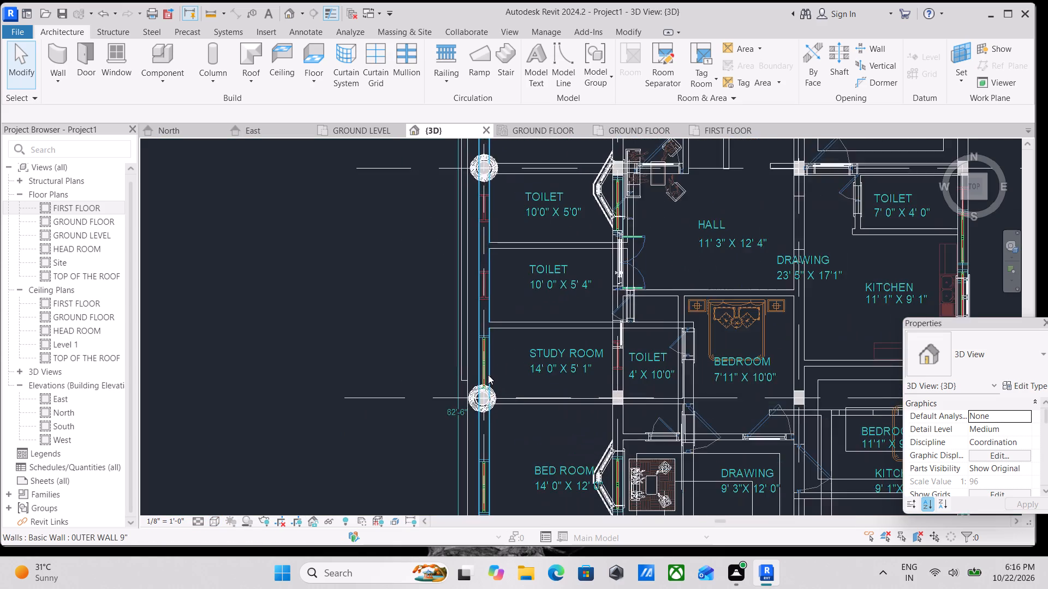
Examine the overlaid ground and first floor plans in the wireframe top view, checking which import the plan border belongs to.
scroll(463, 364, "up", 3)
scroll(495, 365, "down", 1)
middle_click(495, 365)
scroll(505, 359, "up", 1)
scroll(511, 356, "down", 3)
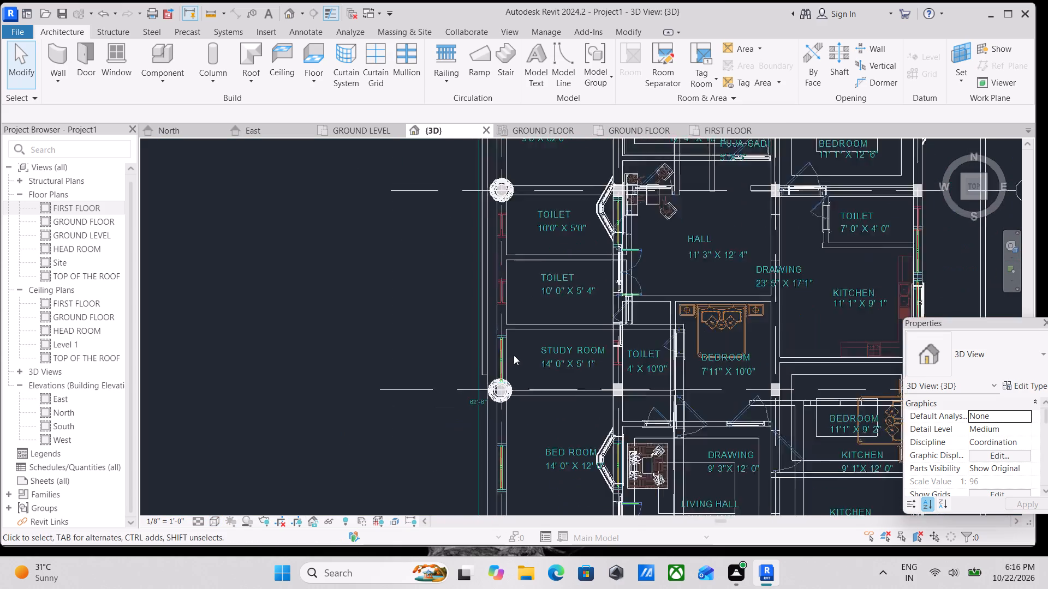
scroll(514, 355, "down", 5)
middle_click_drag(541, 352, 486, 463)
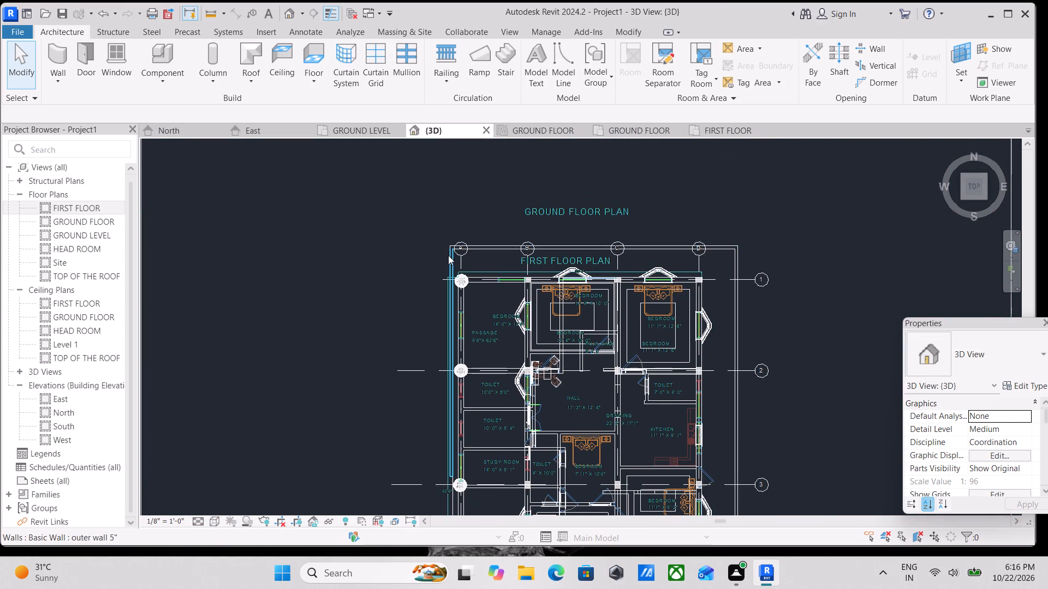
left_click(603, 221)
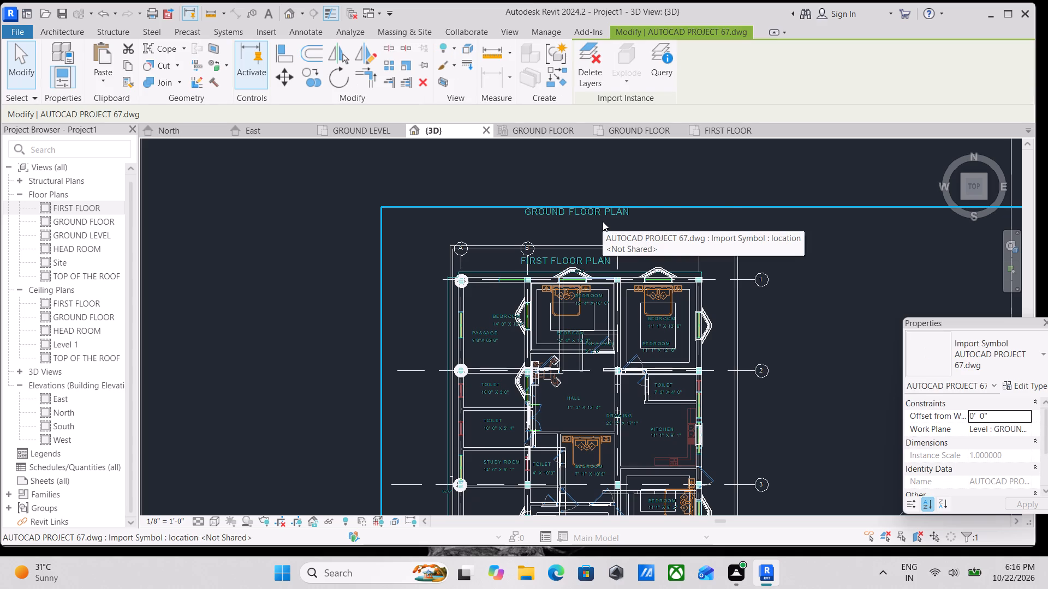
key("Escape")
Open the FIRST FLOOR plan and set its visual style to Wireframe so the CAD plan under the floor shows.
left_click(698, 129)
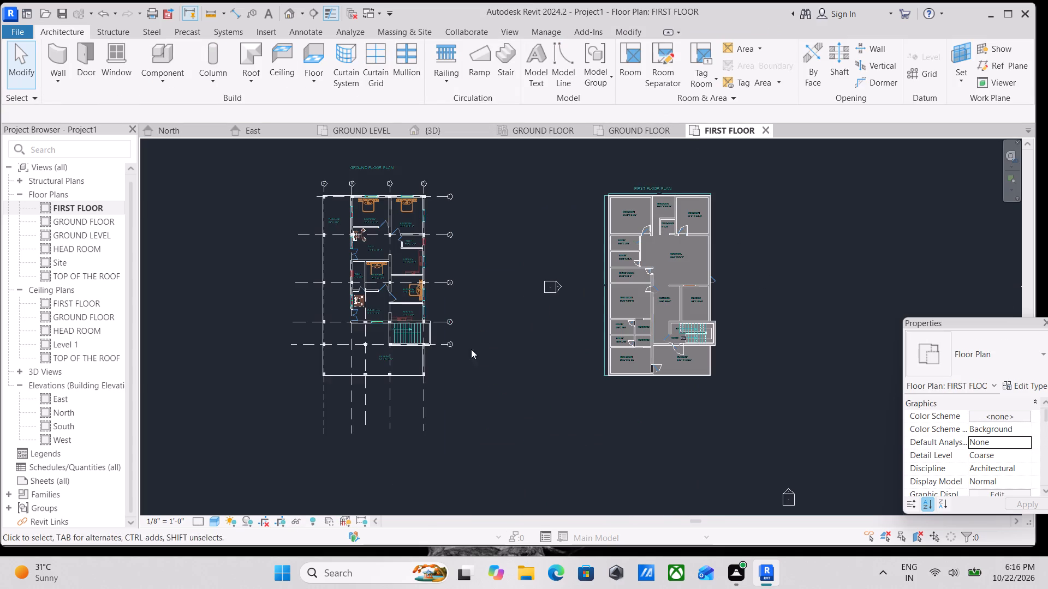
middle_click_drag(456, 353, 654, 380)
middle_click_drag(737, 382, 513, 388)
scroll(632, 358, "up", 2)
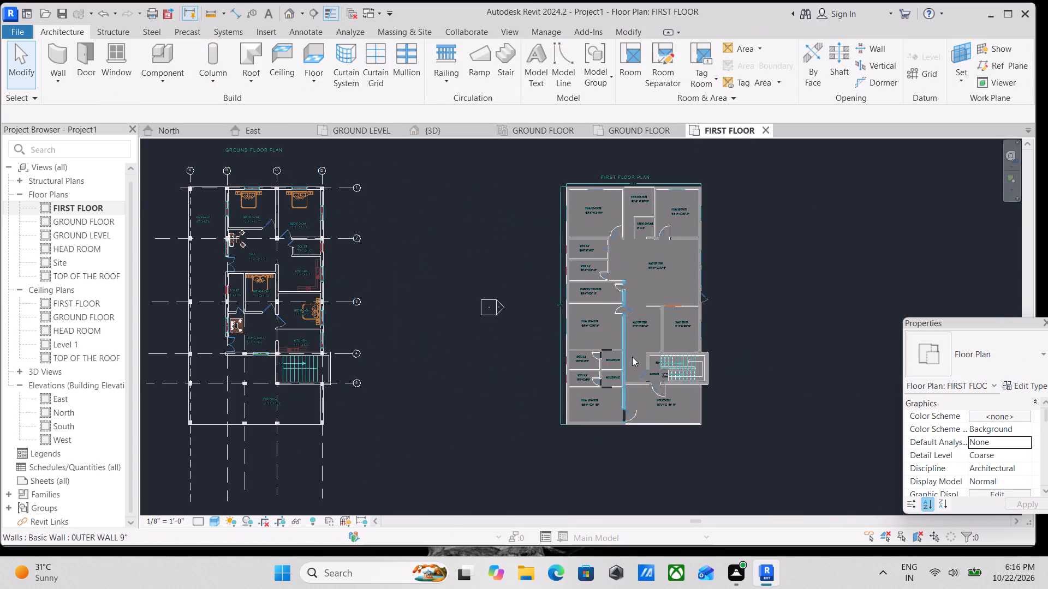
scroll(551, 375, "up", 2)
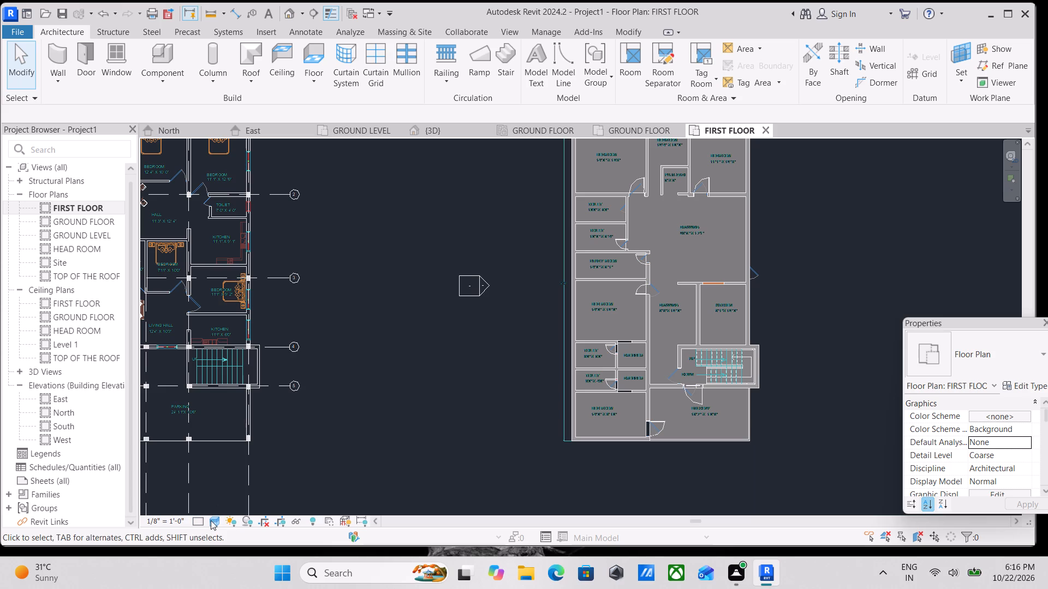
left_click(211, 520)
left_click(257, 434)
Place 30 ANGLE WINDOW DOORS bay windows in the west outer wall at the 14'0" x 12'0" bed room and study room openings.
scroll(680, 326, "up", 2)
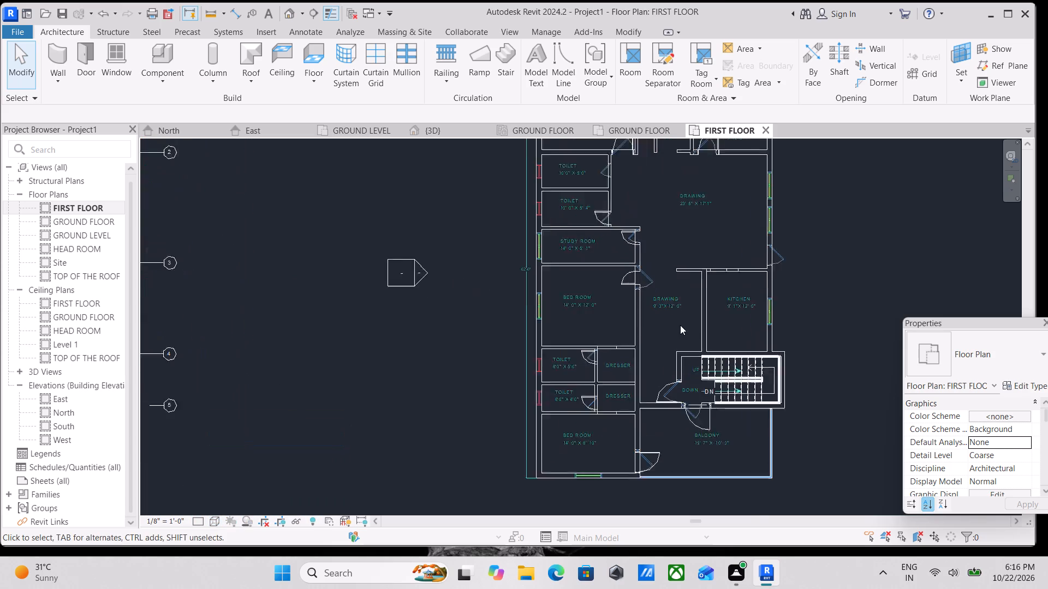
scroll(680, 325, "up", 1)
middle_click_drag(516, 315, 531, 387)
scroll(531, 366, "up", 3)
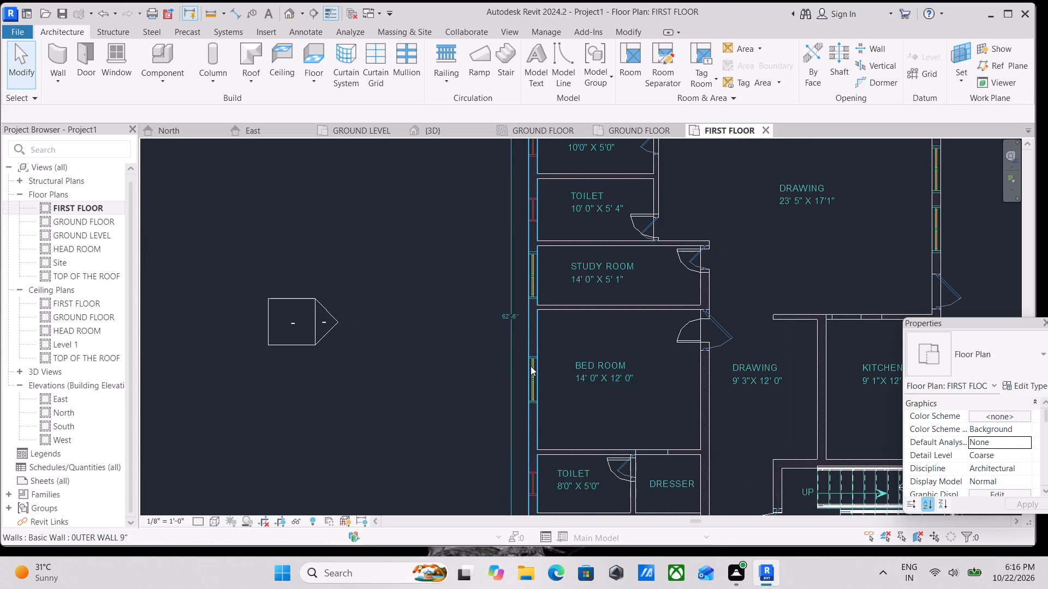
type("wn")
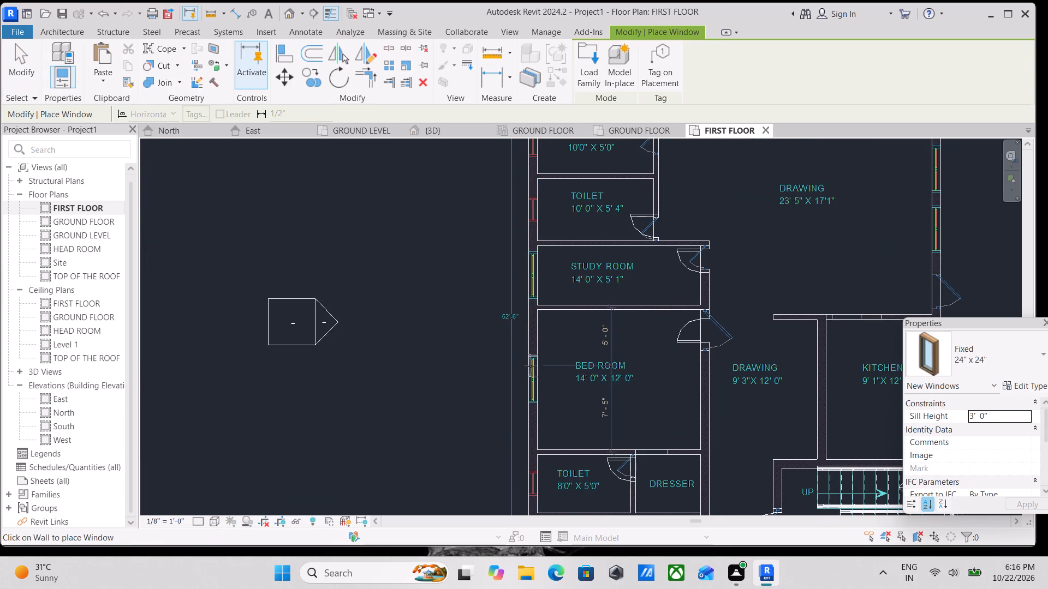
left_click(1033, 367)
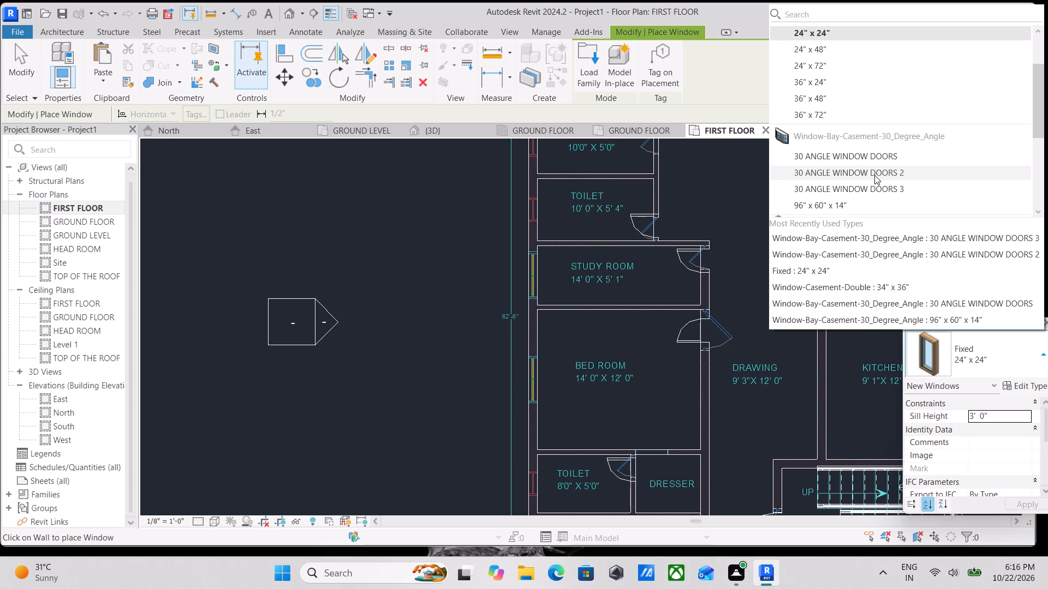
left_click(877, 160)
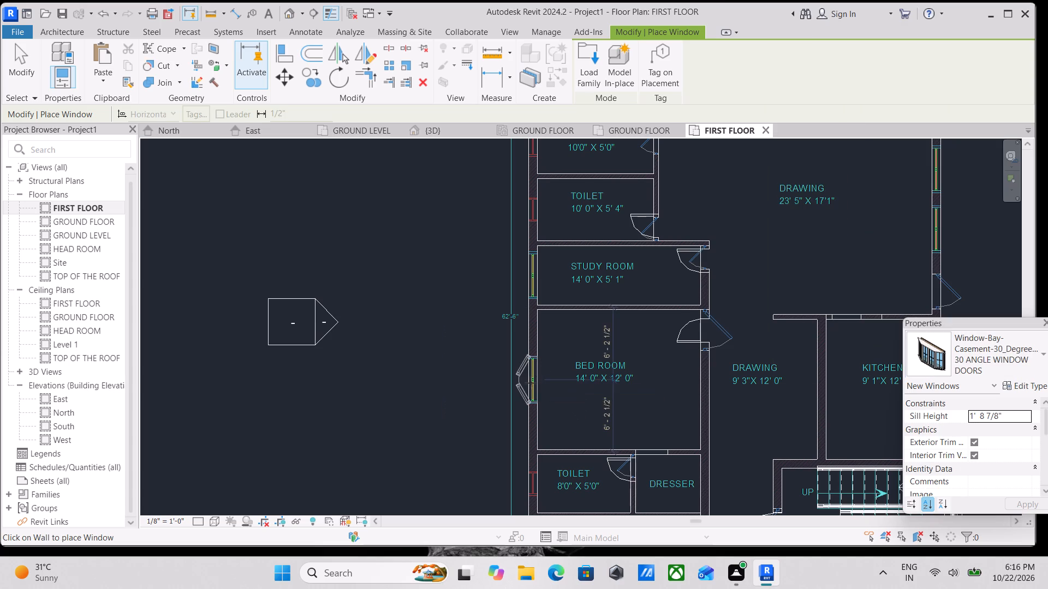
left_click(530, 383)
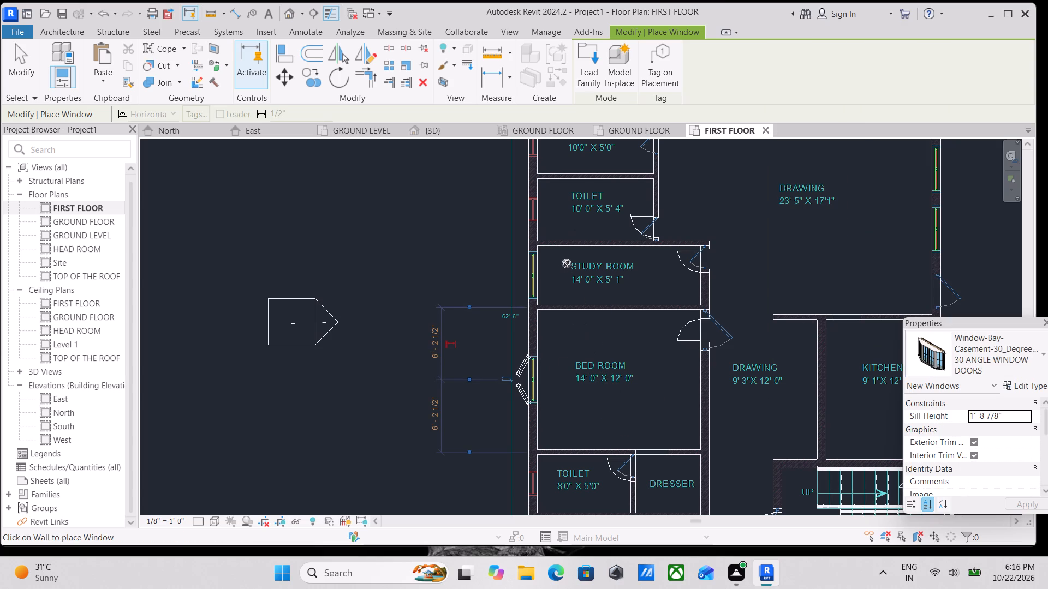
left_click(532, 279)
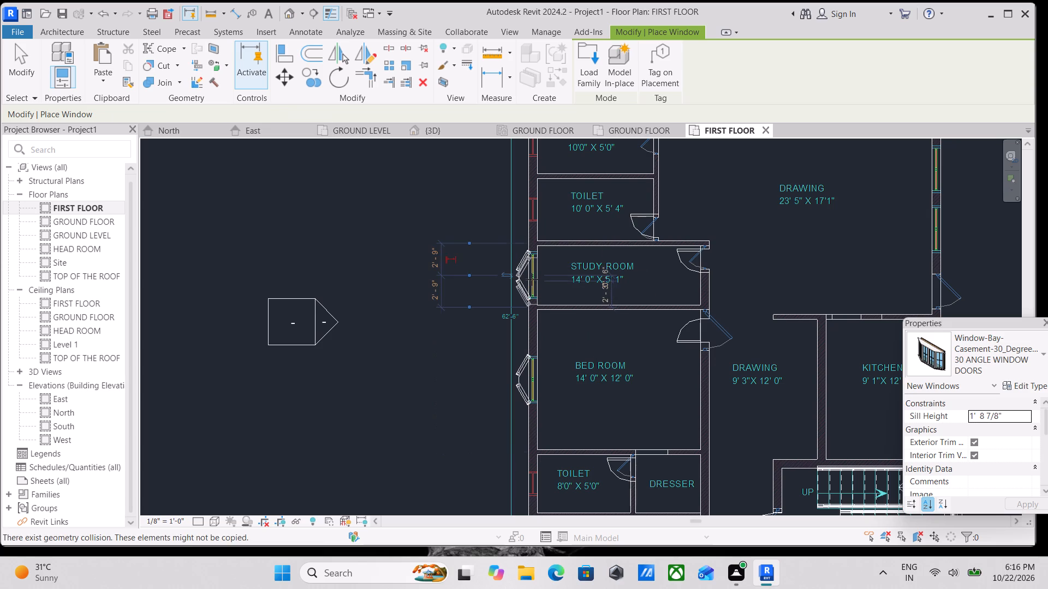
Place the same bay window at the west and north wall openings of the 14'0" x 12'6" bedroom.
middle_click_drag(532, 279, 535, 388)
middle_click_drag(539, 363, 541, 424)
middle_click_drag(569, 236, 562, 359)
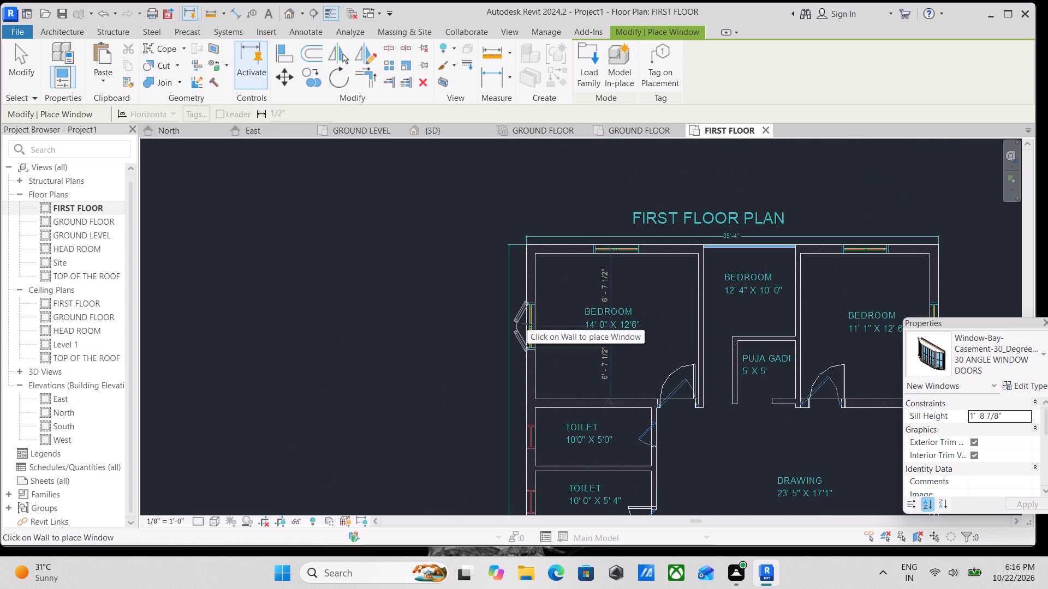
left_click(527, 324)
middle_click_drag(567, 305, 549, 390)
left_click(596, 323)
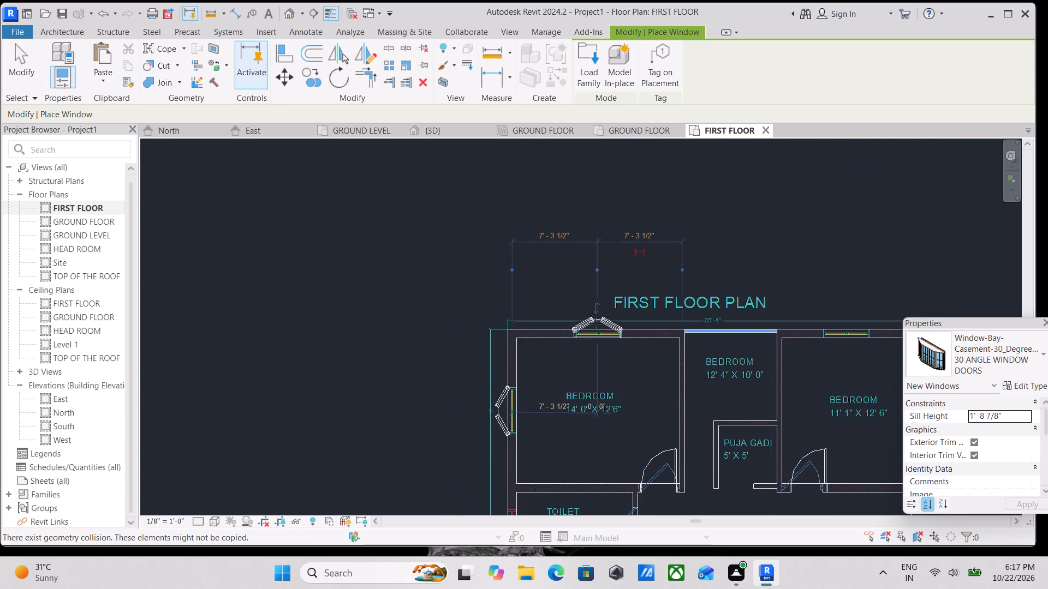
key("Escape")
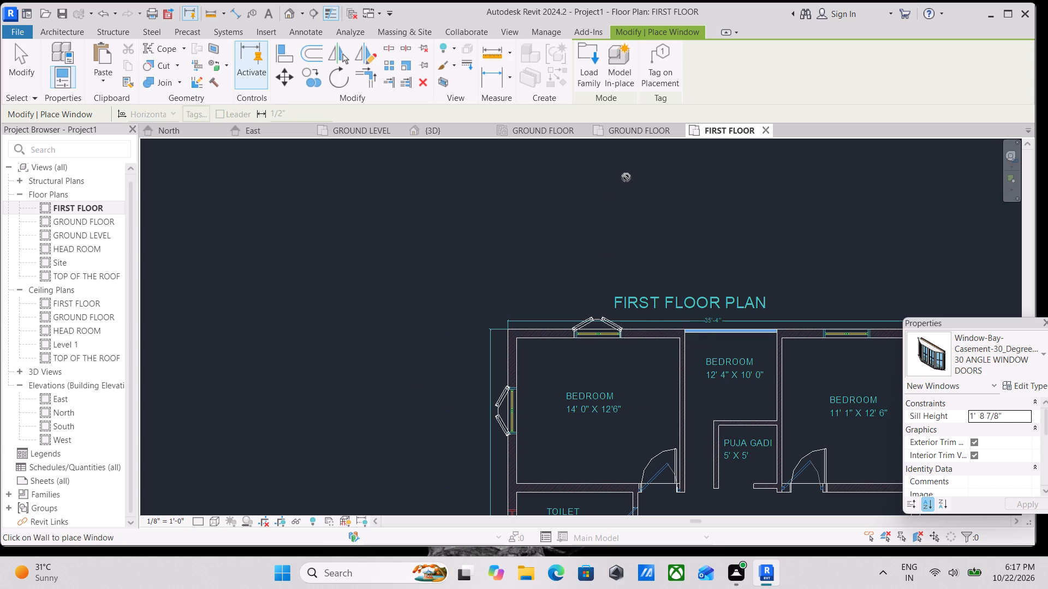
Turn the 3D view to an angled view of the building and set its visual style to Shaded.
left_click(469, 125)
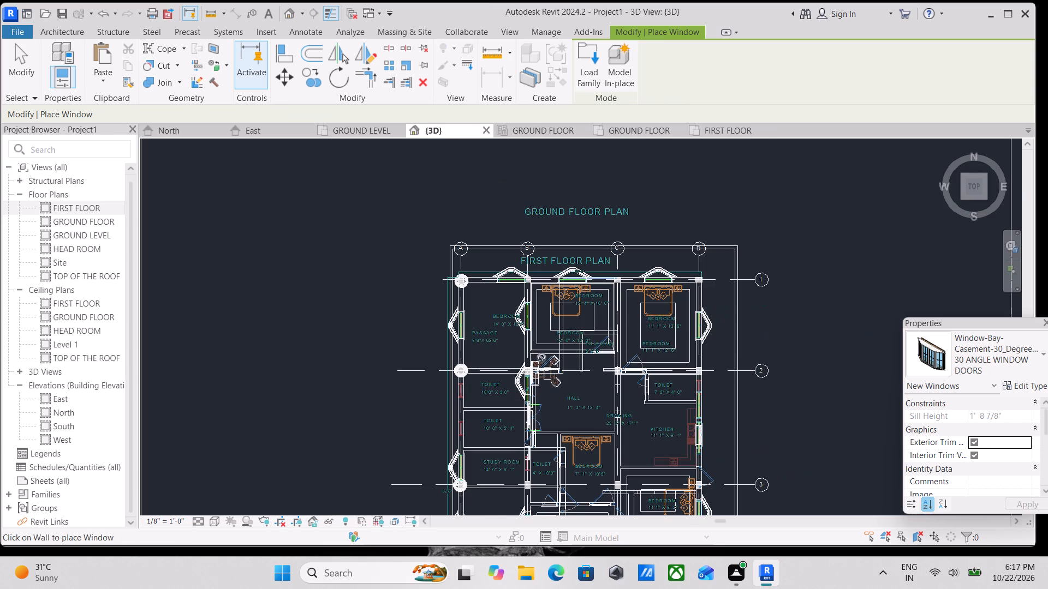
scroll(559, 342, "down", 4)
scroll(579, 423, "down", 2)
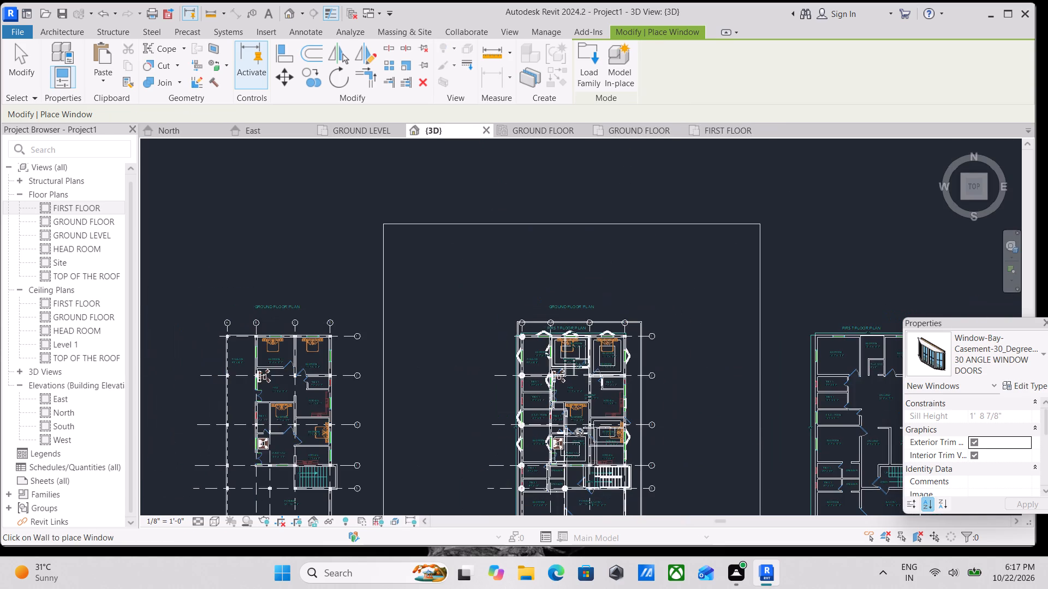
middle_click_drag(579, 432, 701, 186, "shift")
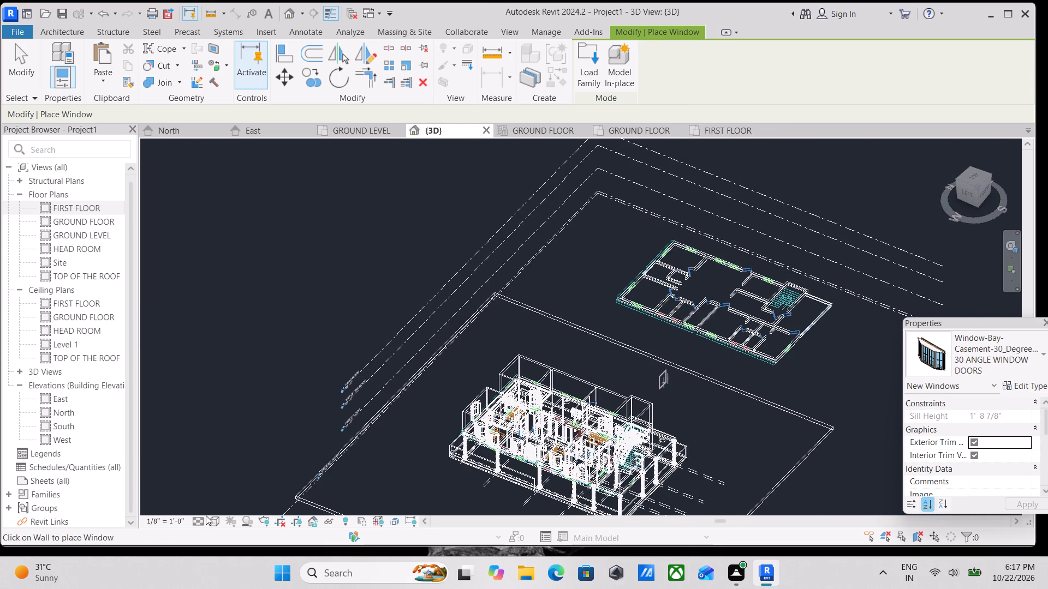
left_click(215, 522)
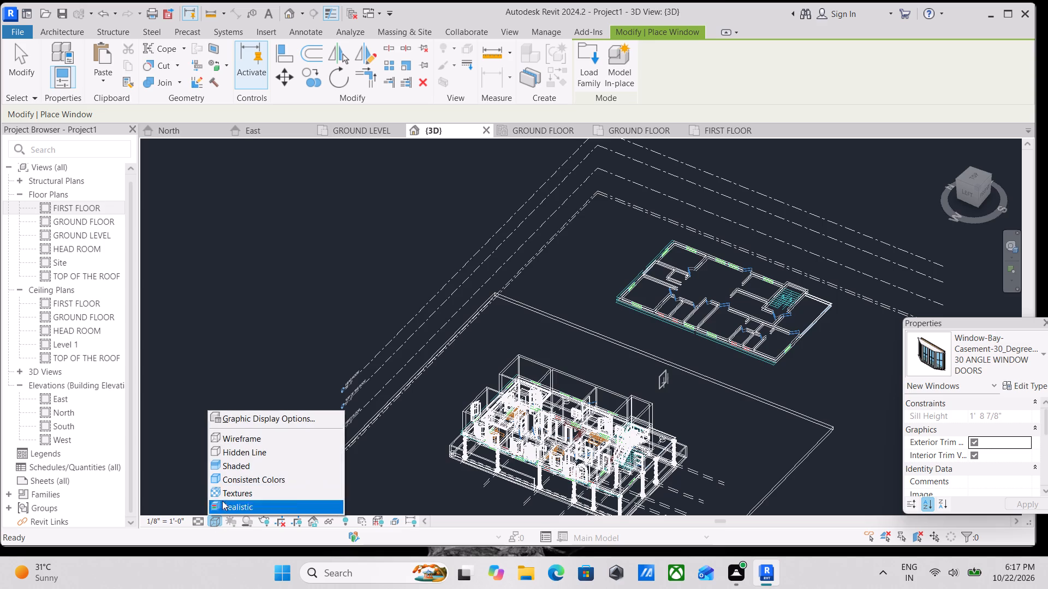
left_click(230, 470)
Examine the new bay windows along the first floor's long west wall above the columns in 3D.
scroll(544, 472, "up", 6)
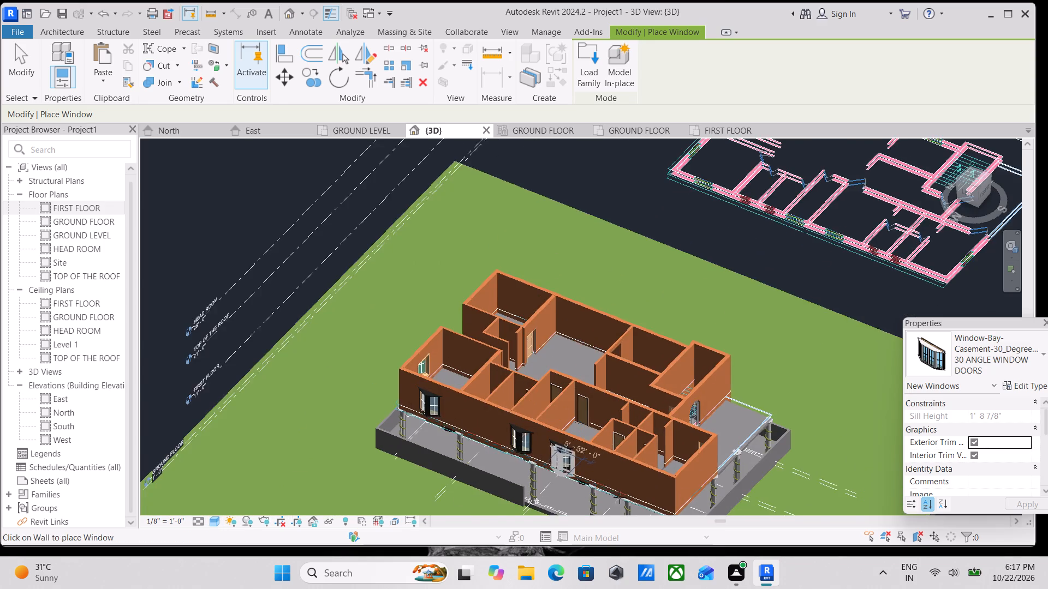
scroll(627, 507, "up", 2)
scroll(371, 549, "up", 4)
scroll(388, 501, "down", 2)
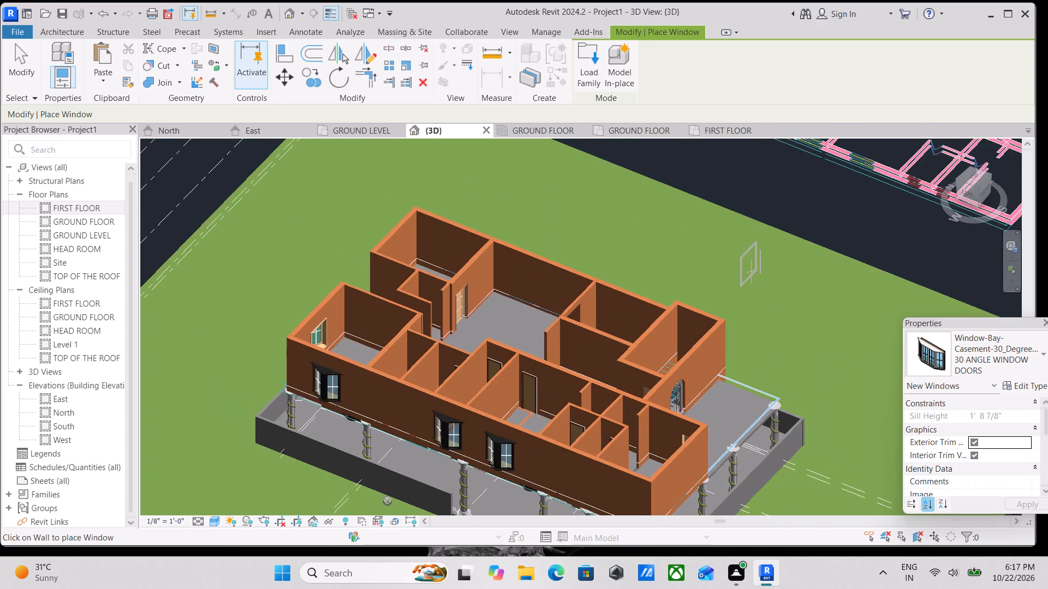
middle_click_drag(388, 501, 440, 423)
scroll(529, 432, "up", 2)
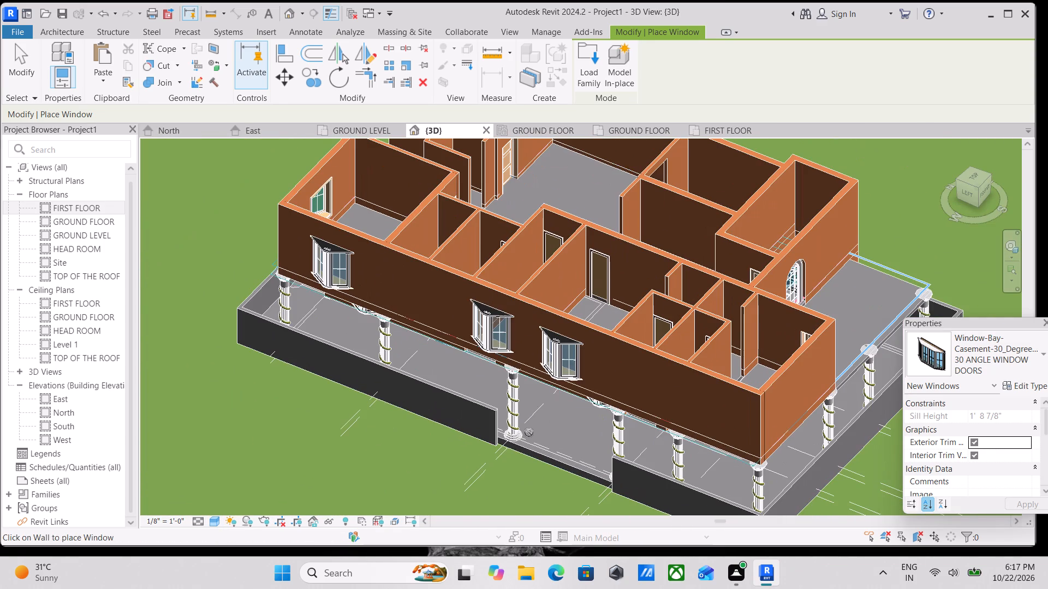
scroll(529, 432, "down", 2)
middle_click_drag(529, 432, 551, 422)
scroll(586, 407, "up", 2)
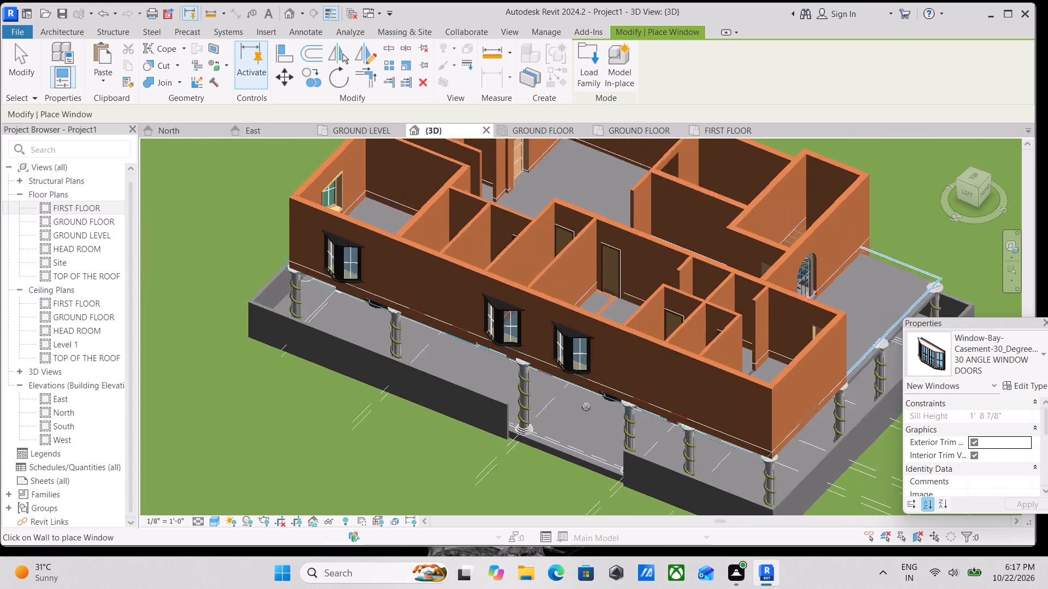
scroll(586, 407, "up", 5)
scroll(586, 407, "down", 3)
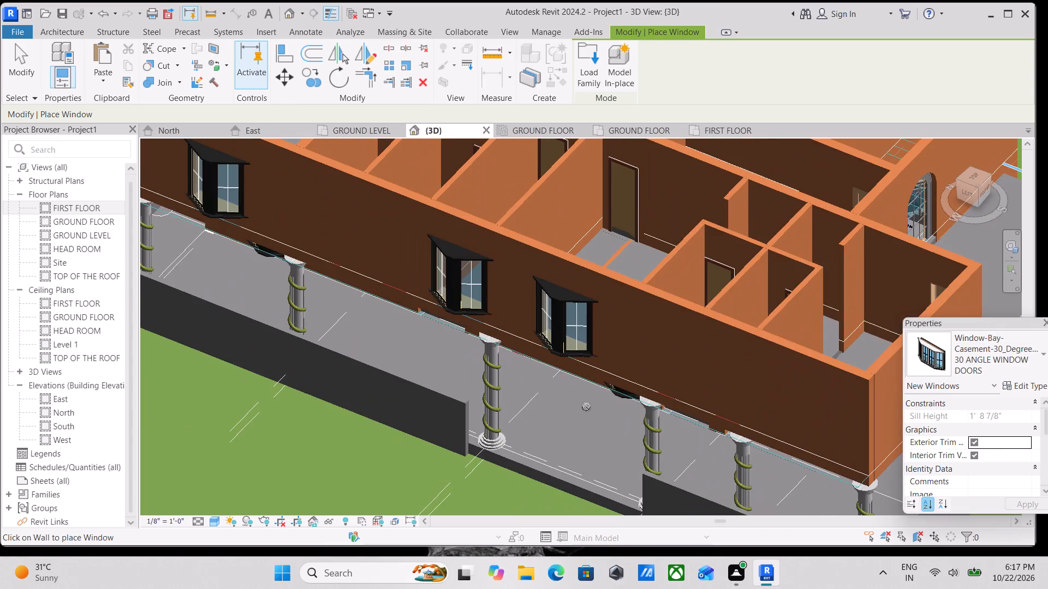
scroll(586, 407, "down", 3)
middle_click_drag(586, 407, 564, 461)
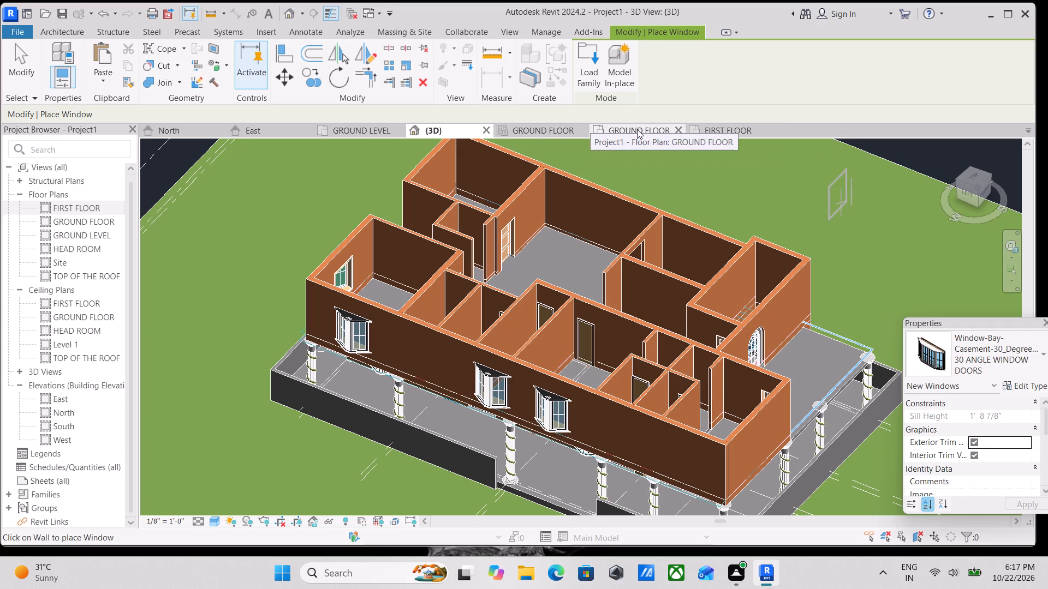
Back in the FIRST FLOOR plan, place bay windows at the north and east wall openings of the 11'1" x 12'6" bedroom.
left_click(723, 131)
scroll(548, 371, "down", 1)
middle_click_drag(556, 365, 413, 374)
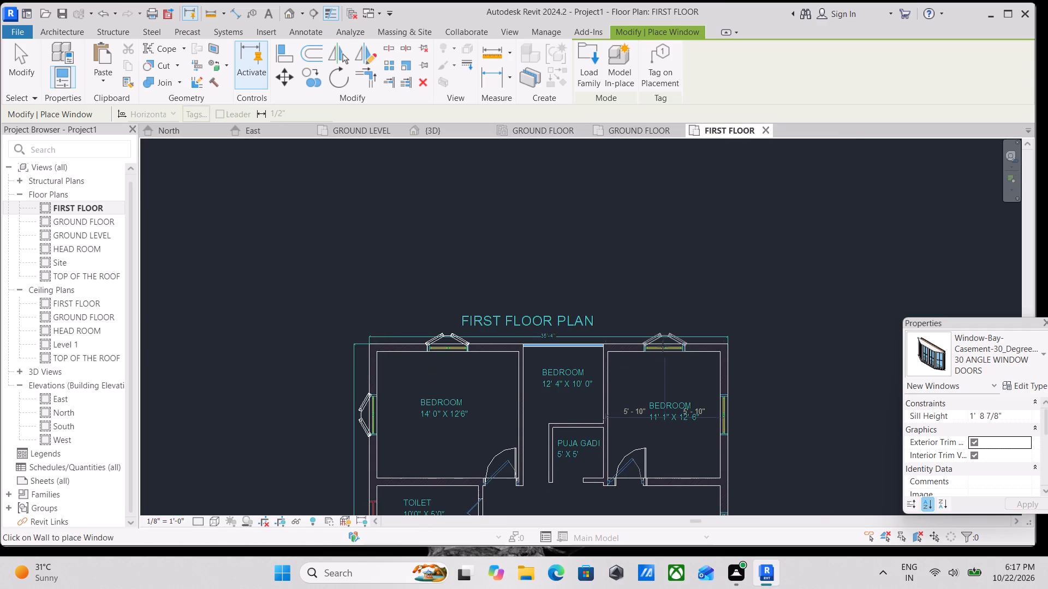
left_click(668, 339)
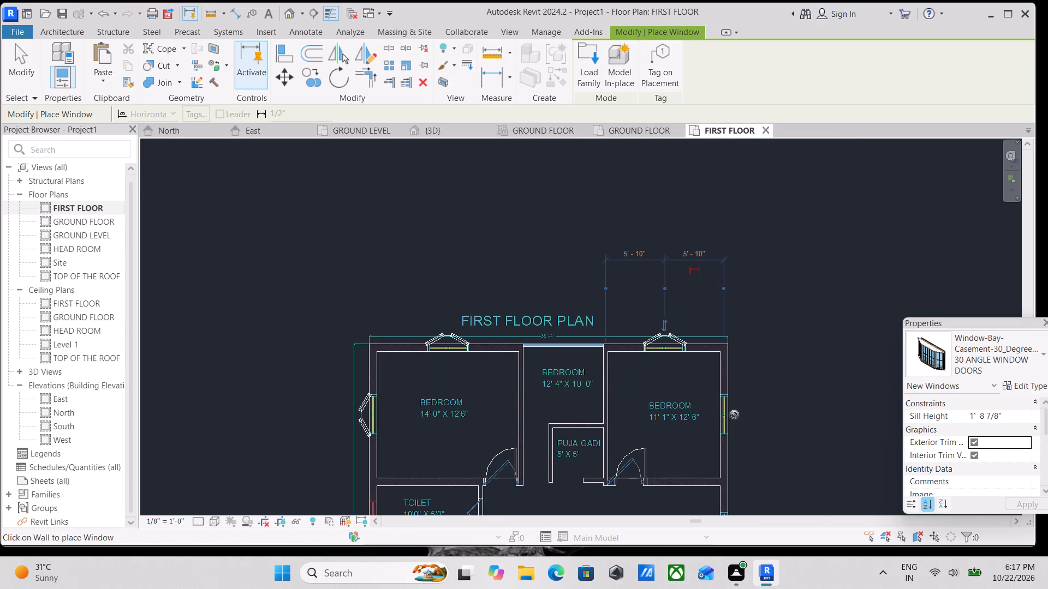
left_click(730, 420)
Place two bay windows at the openings in the east wall of the 23'5" x 17'1" drawing room.
middle_click_drag(730, 420, 617, 206)
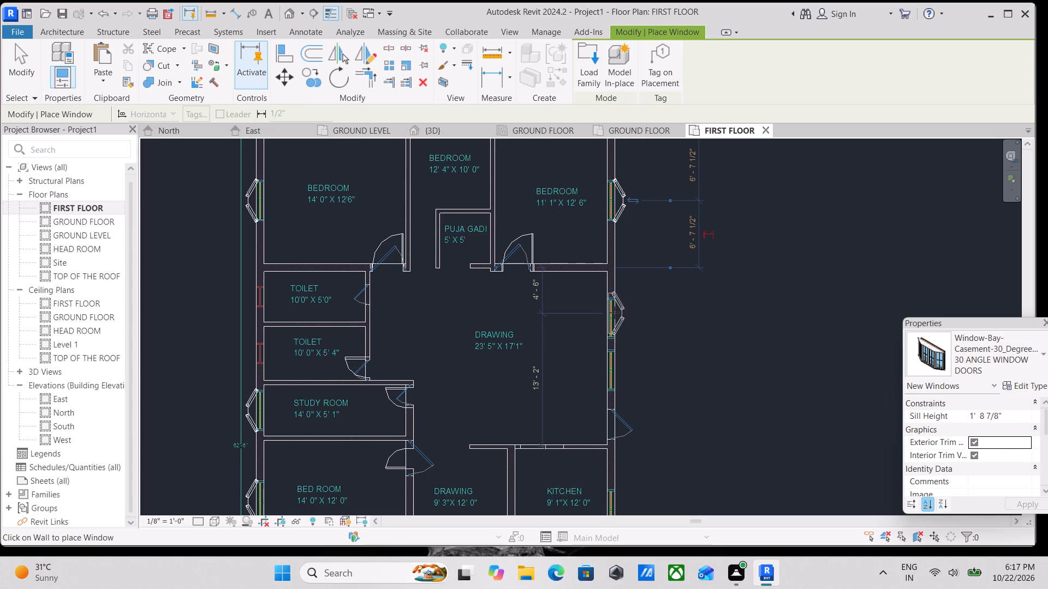
scroll(613, 316, "up", 2)
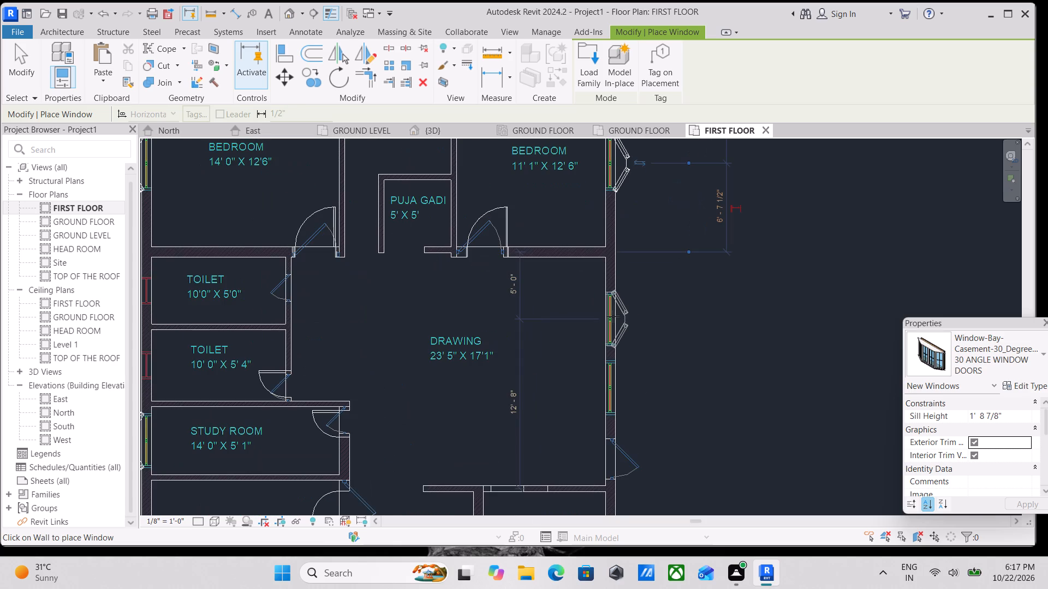
left_click(613, 316)
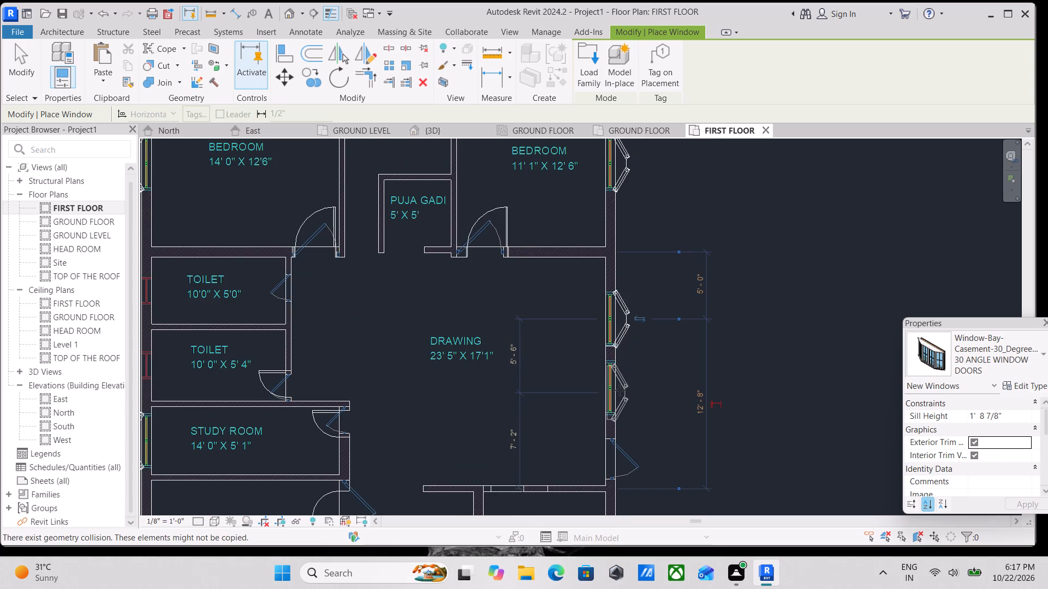
left_click(621, 387)
Place a bay window at the opening in the south wall of the 14'0" x 8'10" bedroom and end window placement.
scroll(621, 387, "down", 1)
middle_click_drag(621, 387, 620, 347)
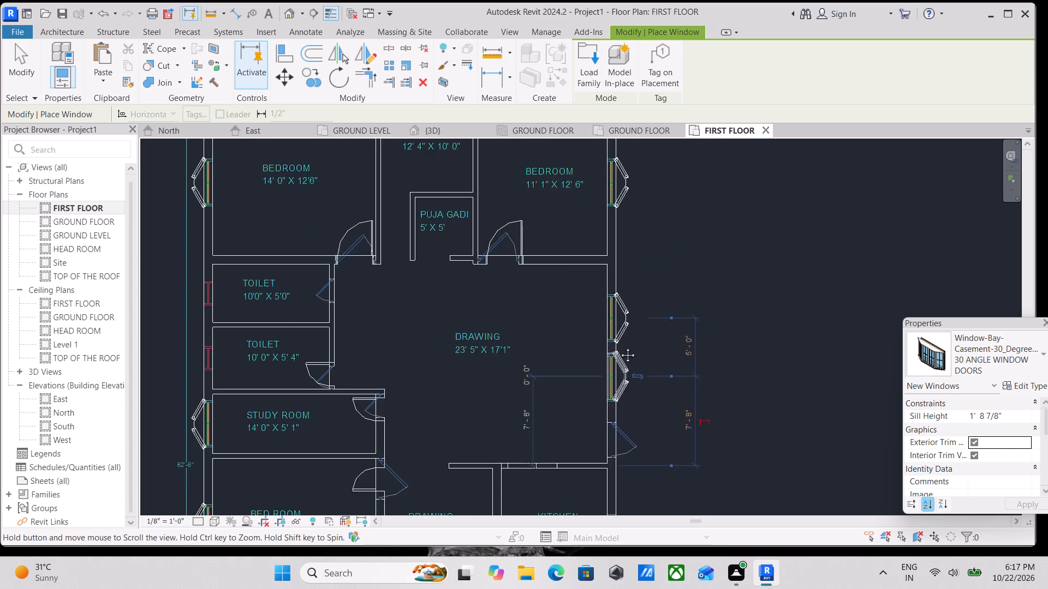
middle_click_drag(620, 347, 629, 245)
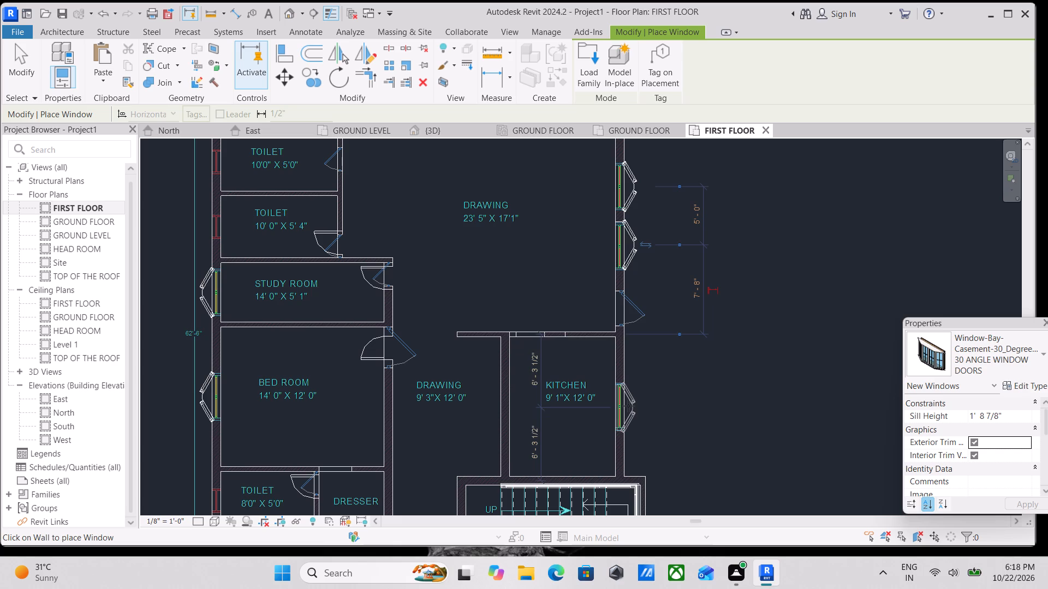
middle_click_drag(628, 406, 662, 211)
middle_click_drag(658, 410, 900, 412)
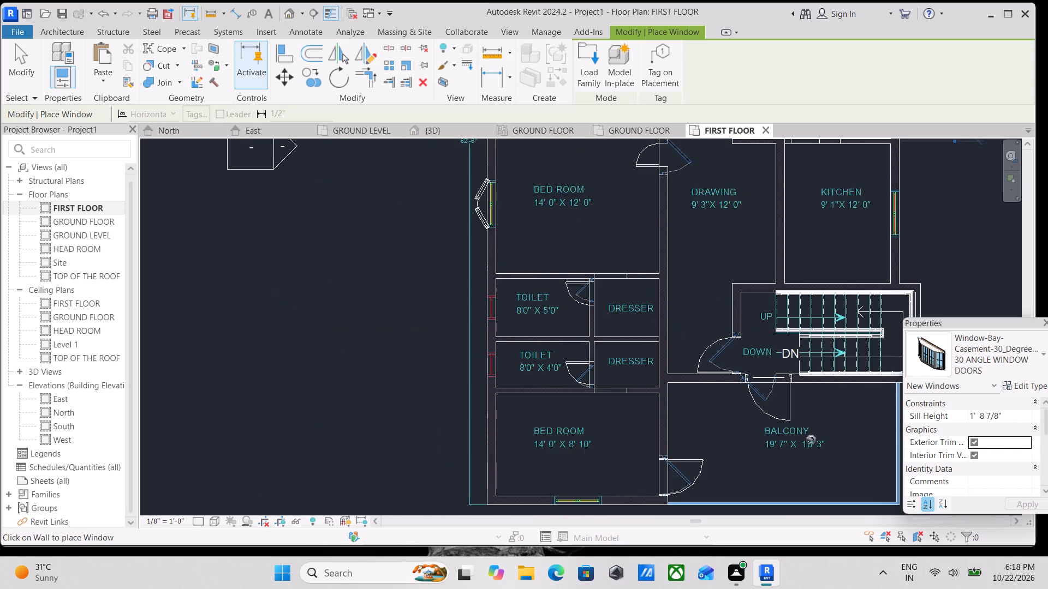
middle_click_drag(648, 461, 755, 343)
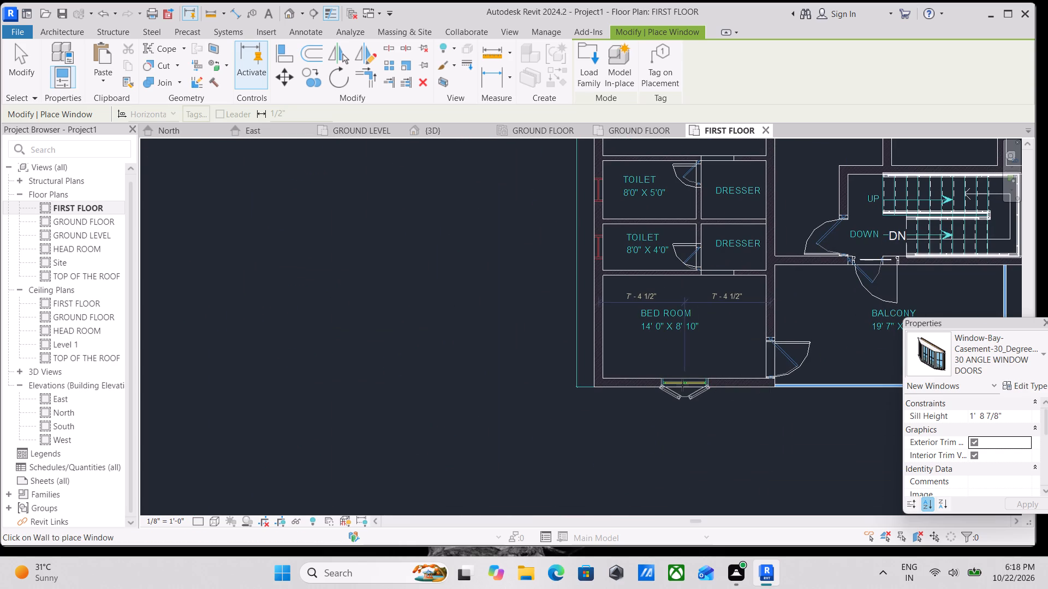
left_click(682, 385)
middle_click_drag(682, 385, 654, 484)
middle_click_drag(665, 348, 658, 498)
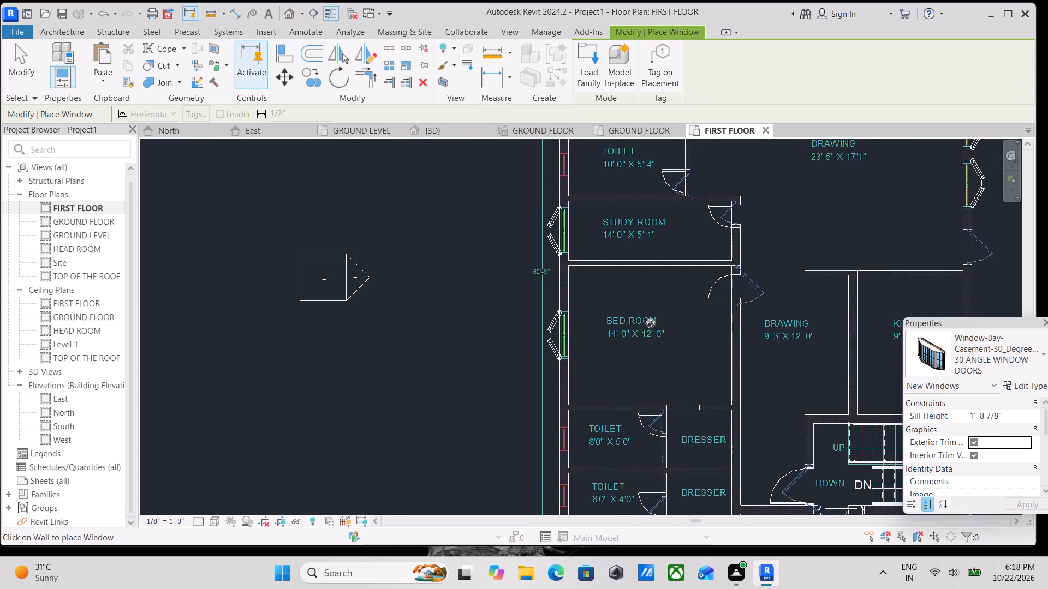
scroll(651, 323, "down", 1)
middle_click_drag(651, 324, 655, 405)
scroll(656, 404, "down", 2)
middle_click_drag(656, 404, 653, 433)
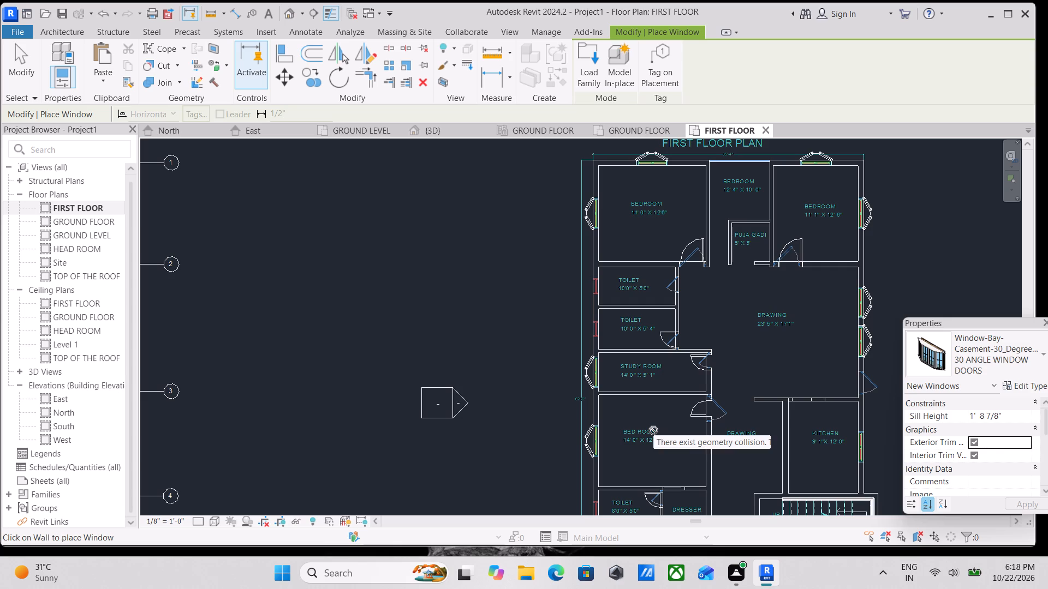
key("Escape")
key("Escape")
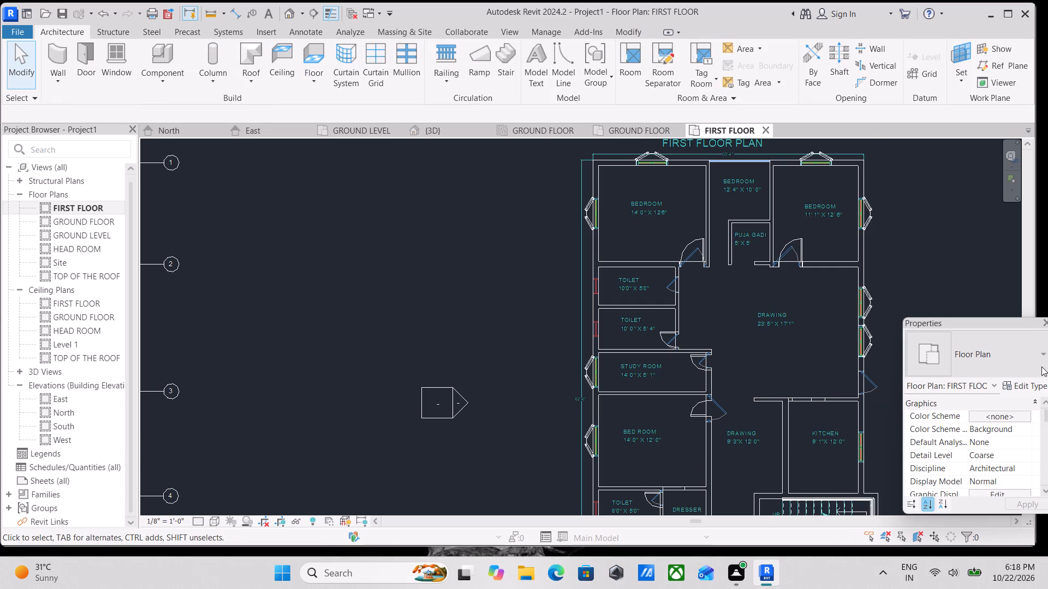
Place a Window-Casement-Double 41" x 53" window at the opening in the kitchen's east wall.
type("wn")
left_click(1033, 354)
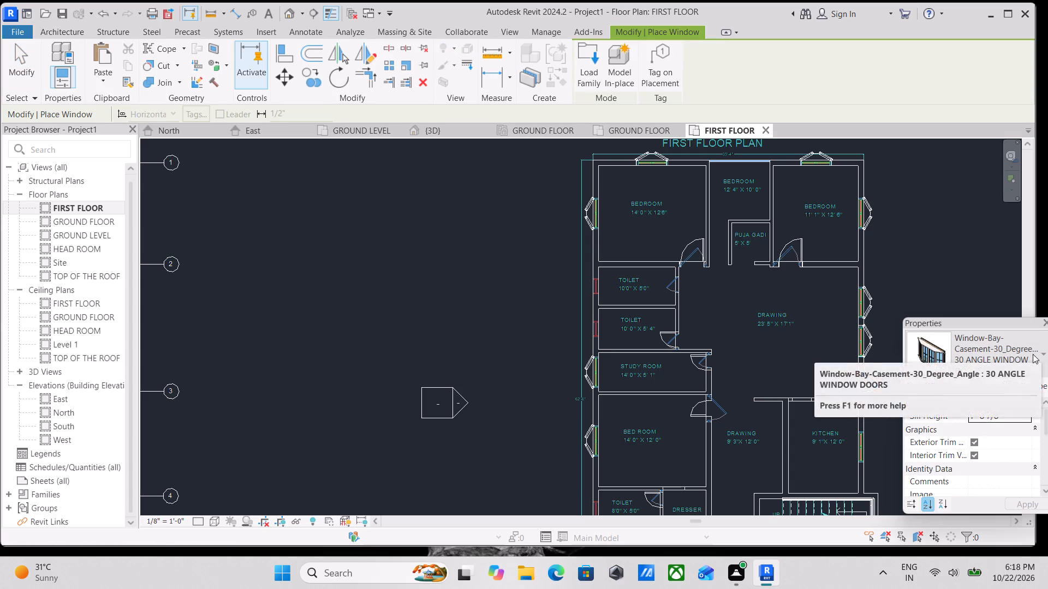
scroll(818, 163, "up", 2)
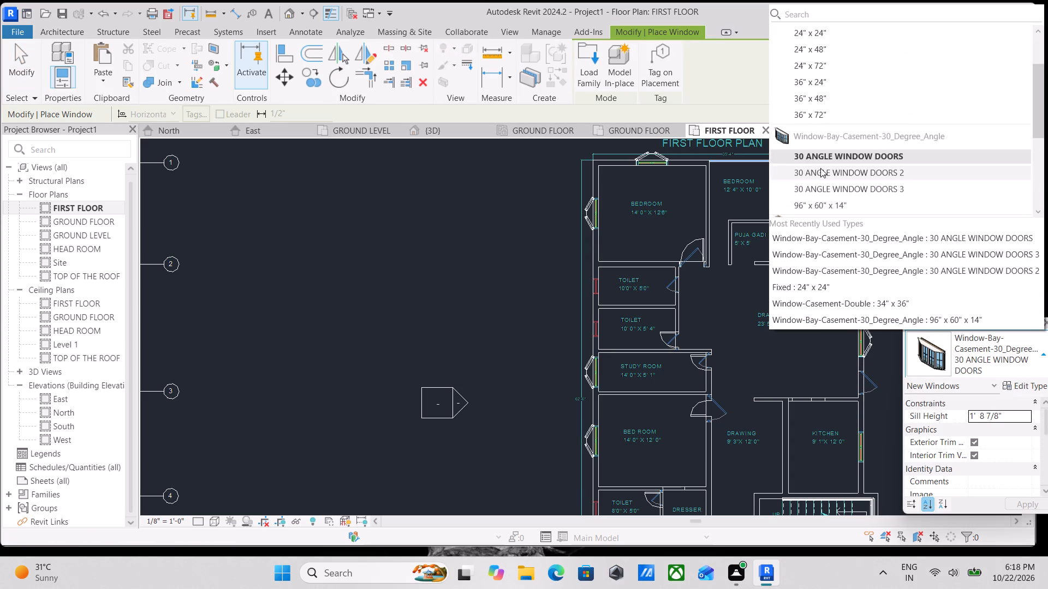
scroll(820, 168, "down", 5)
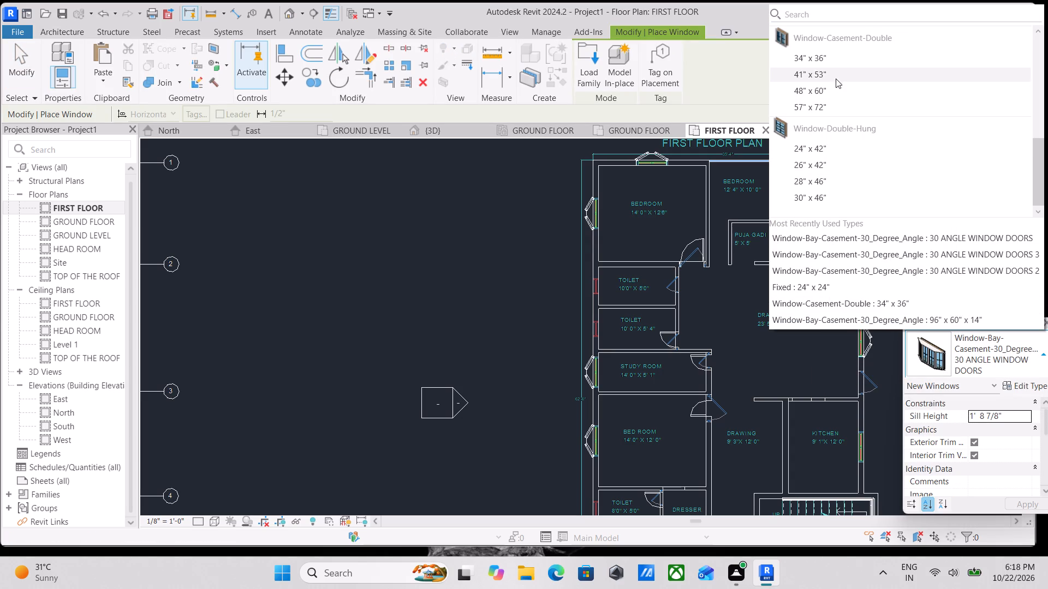
left_click(833, 71)
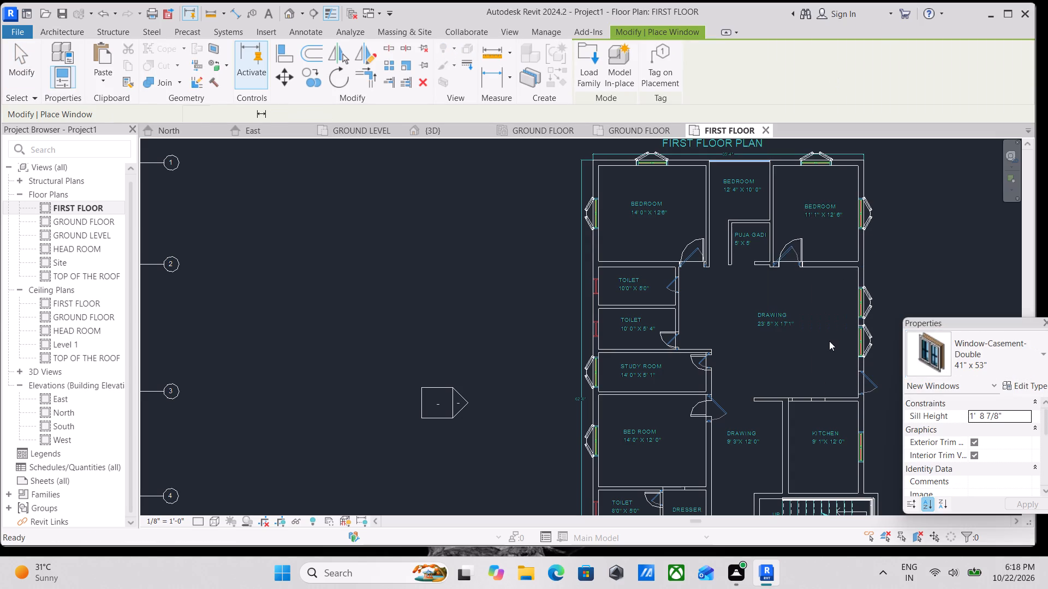
middle_click_drag(829, 341, 628, 294)
scroll(664, 406, "up", 5)
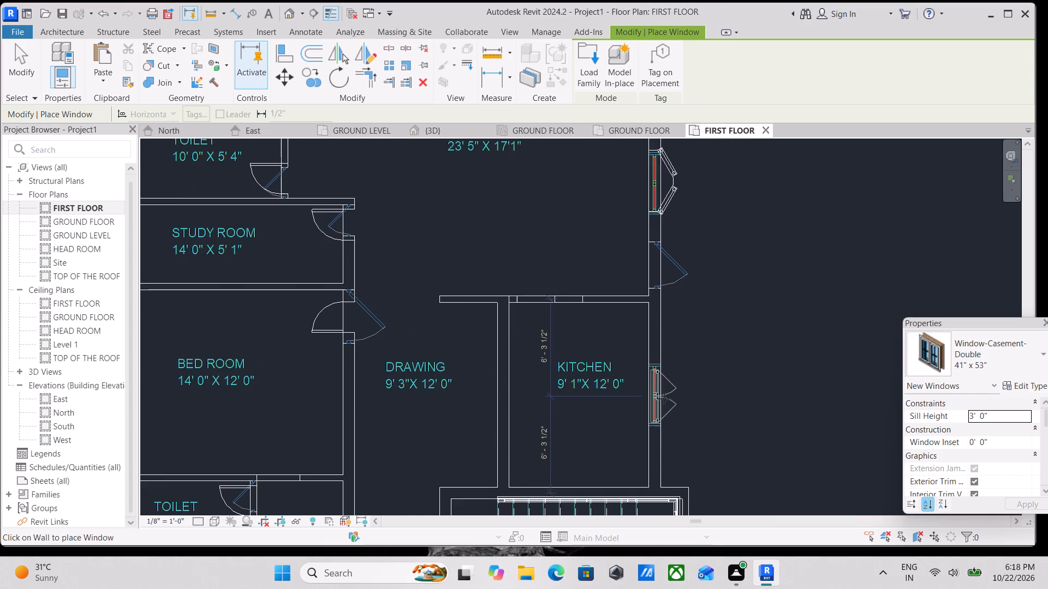
left_click(664, 399)
Place Fixed 24" x 24" windows at the west wall openings of the 8'0" x 5'0" and 8'0" x 4'0" toilets.
scroll(720, 370, "down", 2)
middle_click_drag(720, 370, 770, 368)
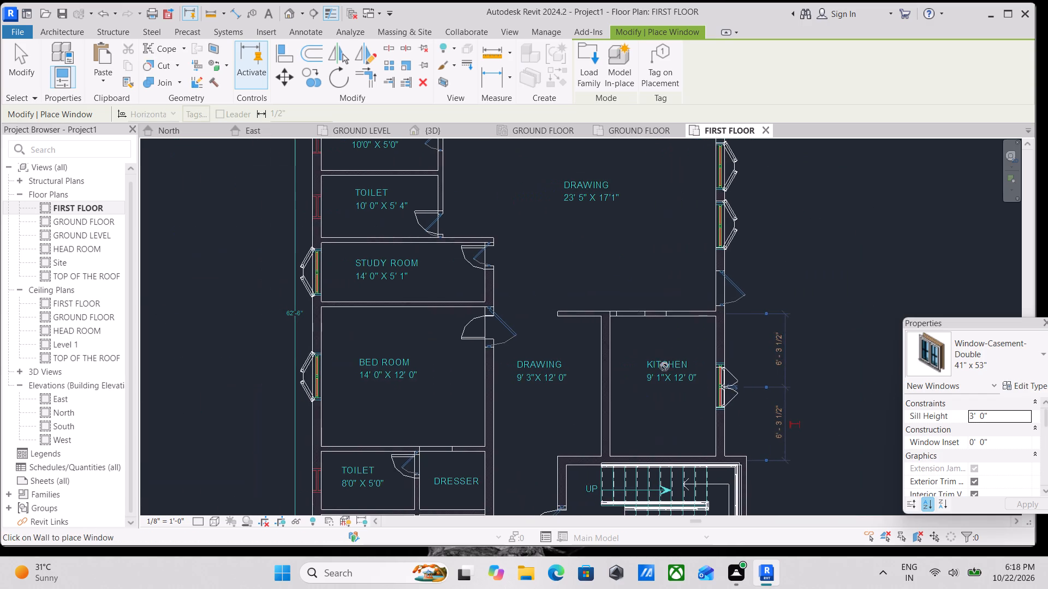
middle_click_drag(664, 366, 870, 355)
left_click(1019, 361)
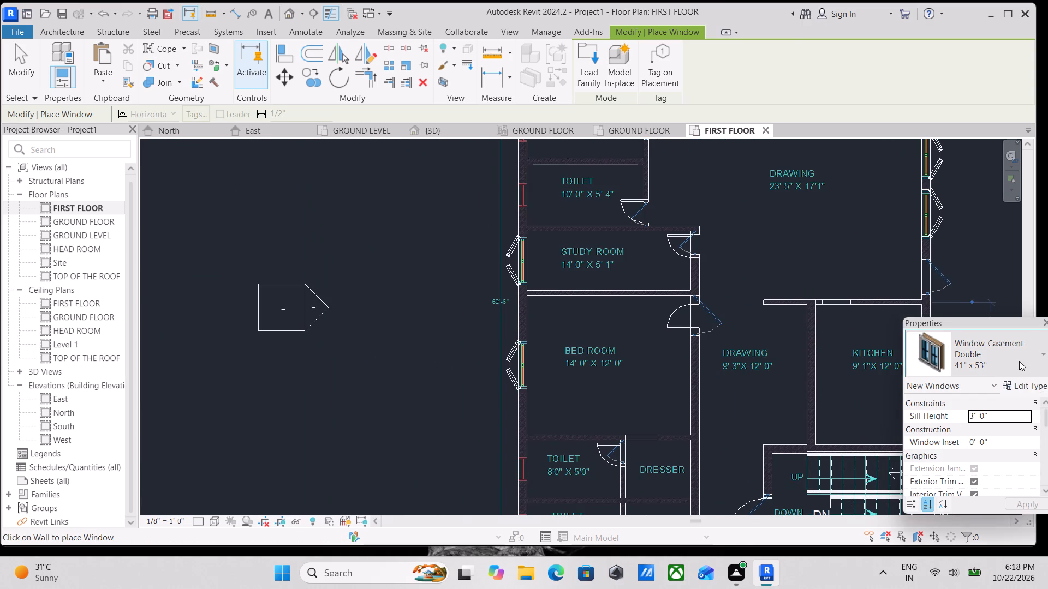
scroll(847, 166, "up", 7)
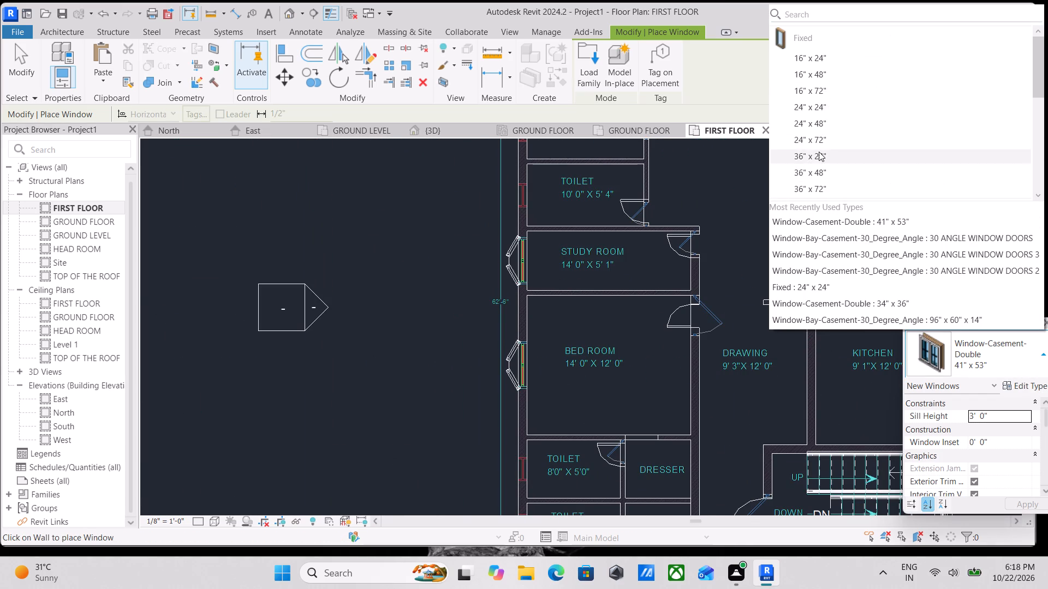
left_click(824, 109)
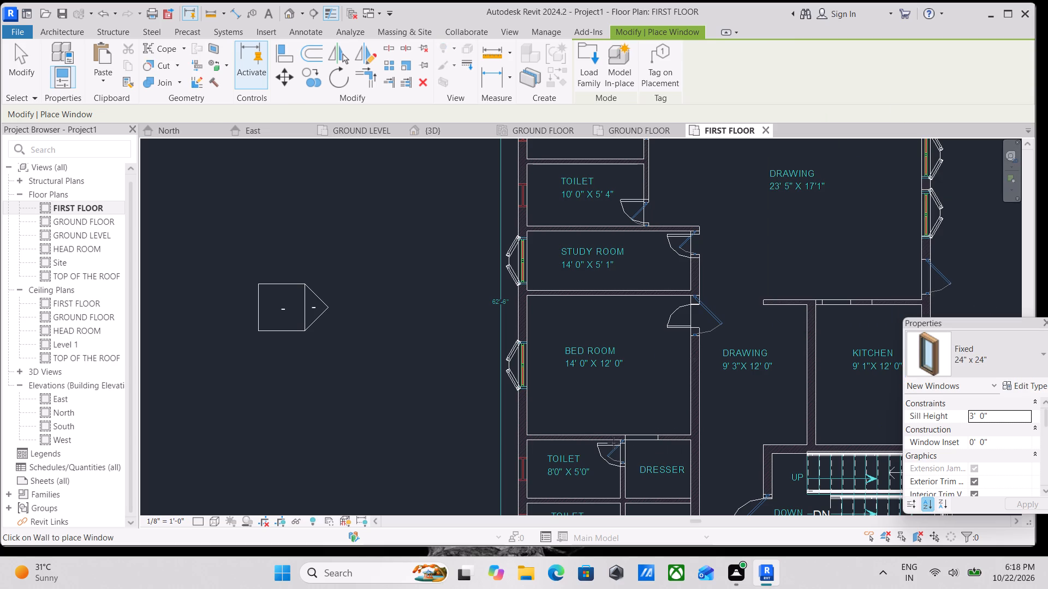
middle_click_drag(545, 388, 676, 250)
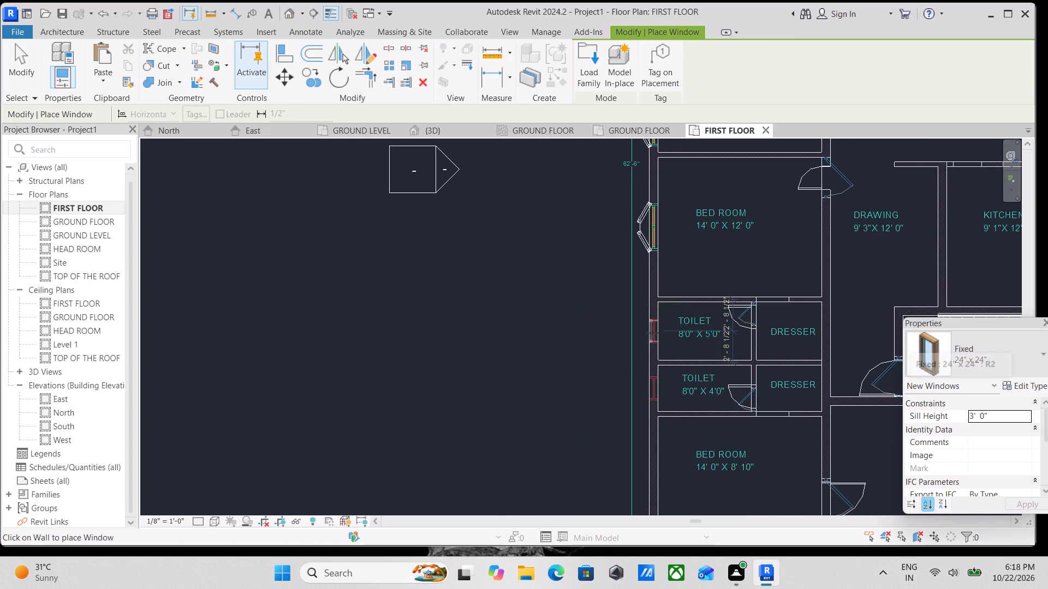
scroll(652, 333, "up", 3)
left_click(664, 332)
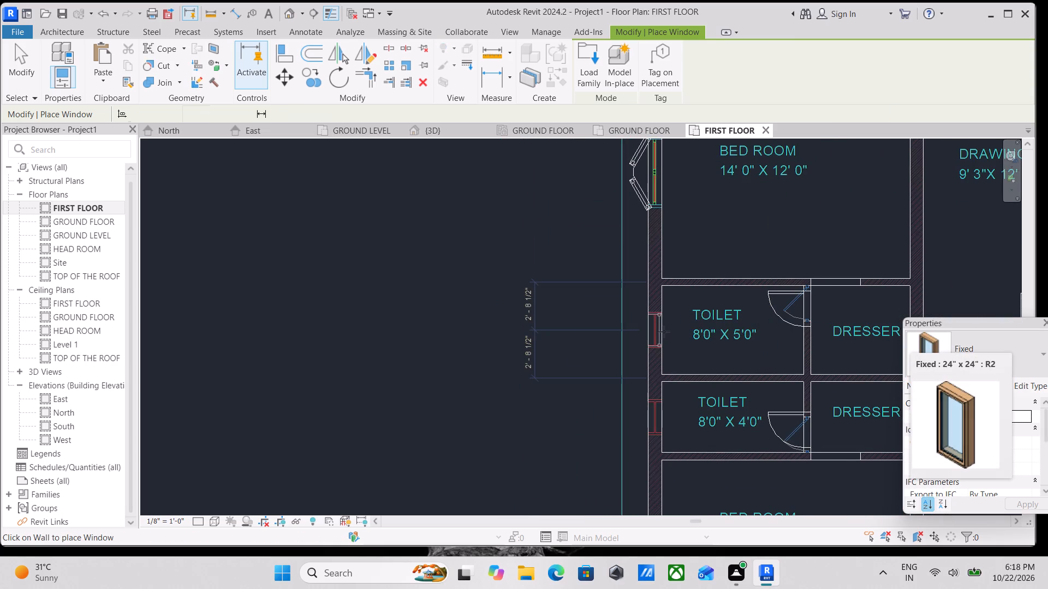
middle_click_drag(694, 357, 706, 268)
left_click(673, 328)
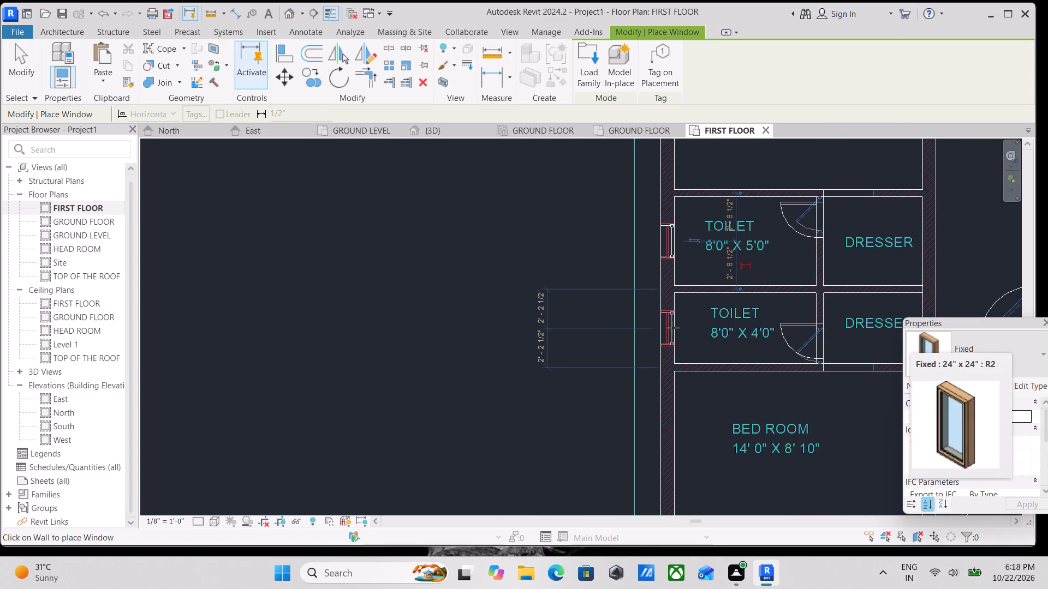
key("Escape")
key("Escape")
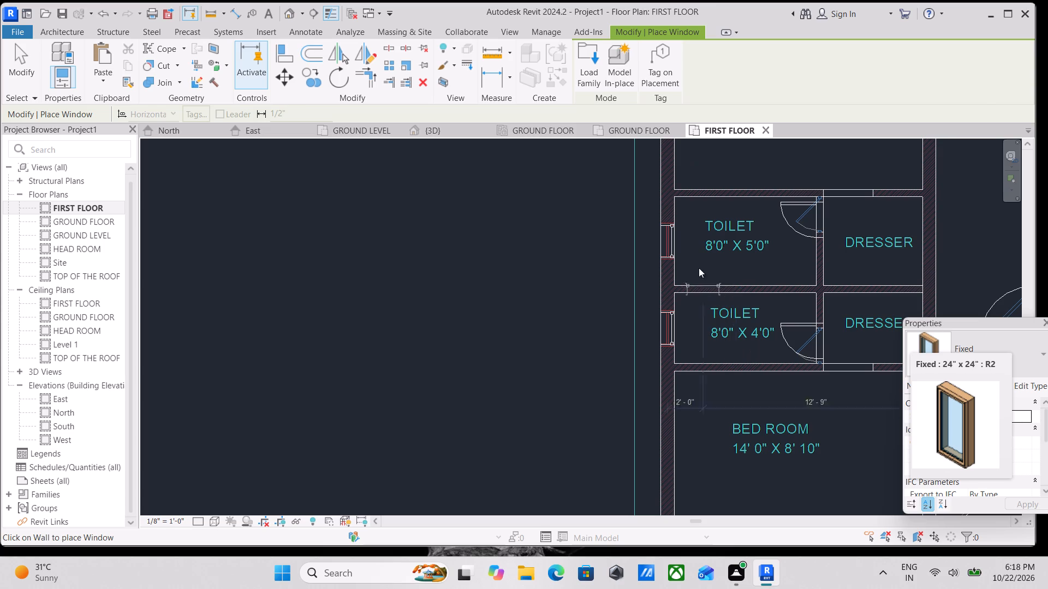
key("Escape")
Set the sill height of the 8'0" x 5'0" and 8'0" x 4'0" toilet windows to 7'.
left_click(676, 243)
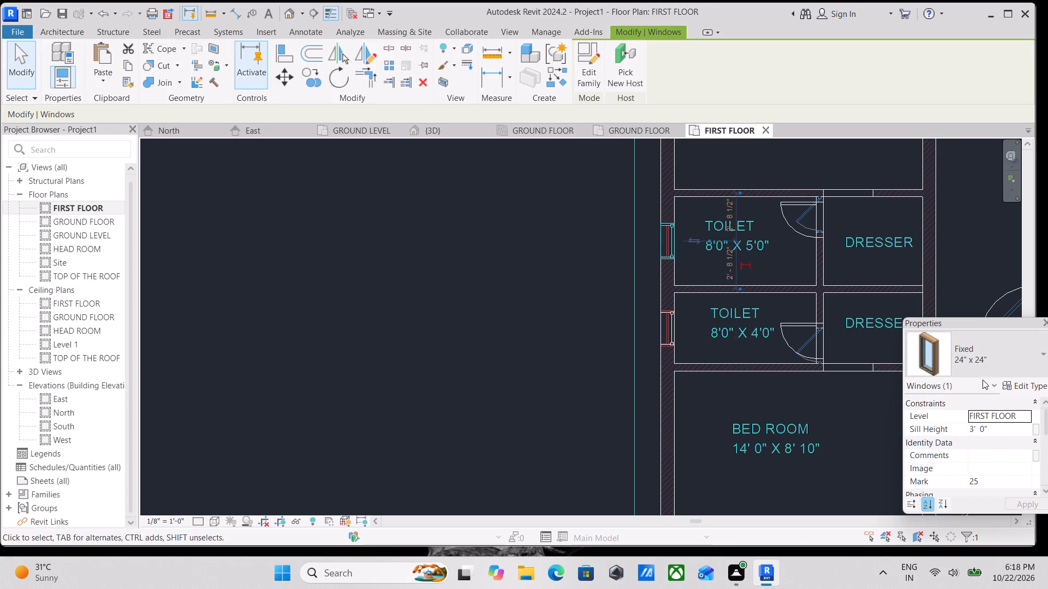
scroll(985, 401, "down", 1)
left_click(987, 402)
left_click_drag(1007, 402, 940, 401)
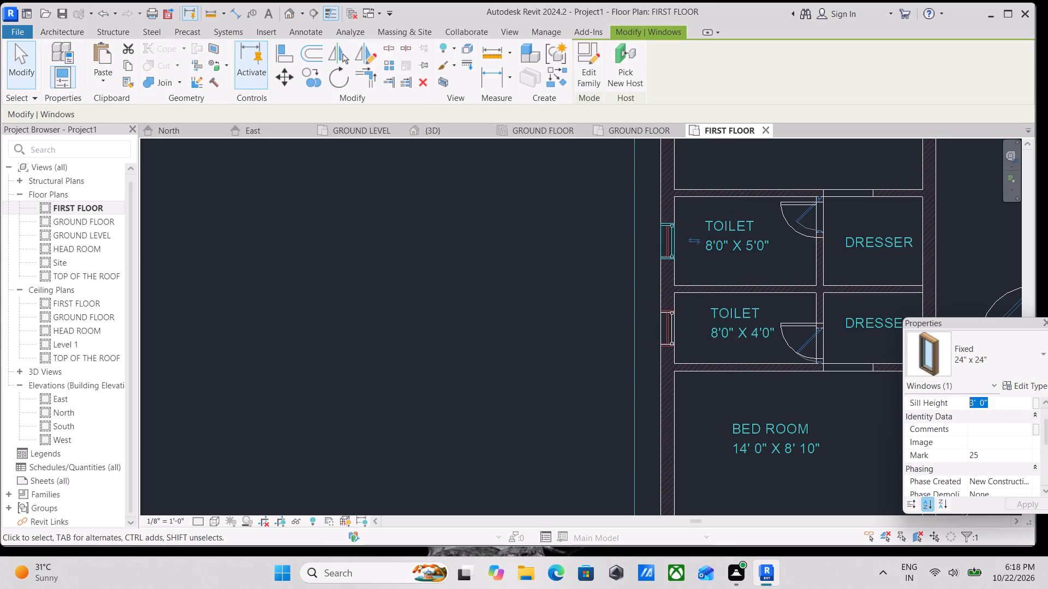
left_click_drag(940, 401, 919, 400)
type("7'")
key("Return")
left_click(668, 336)
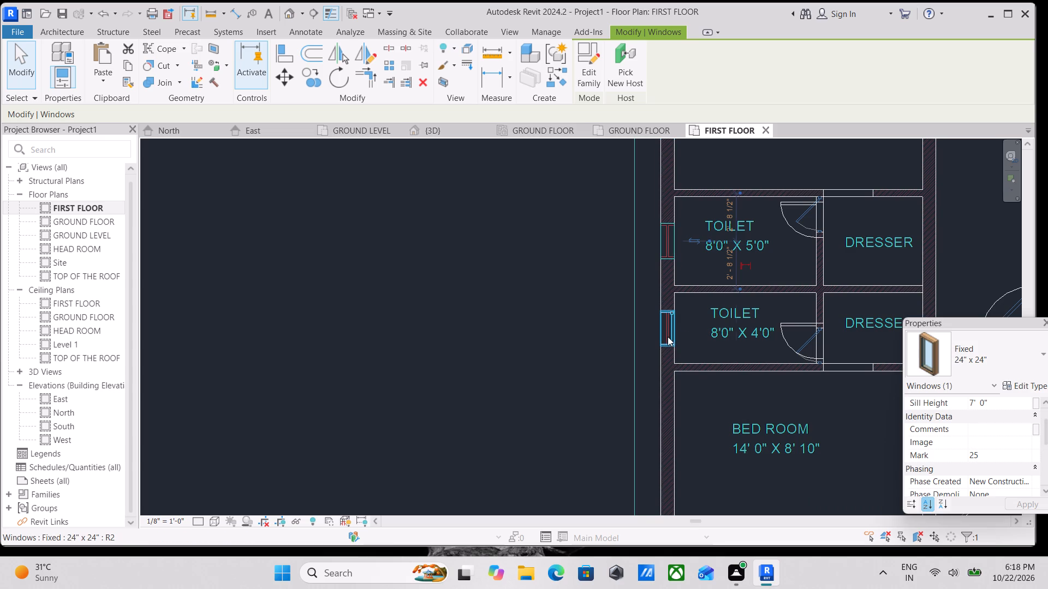
left_click(998, 399)
left_click_drag(1000, 401, 925, 404)
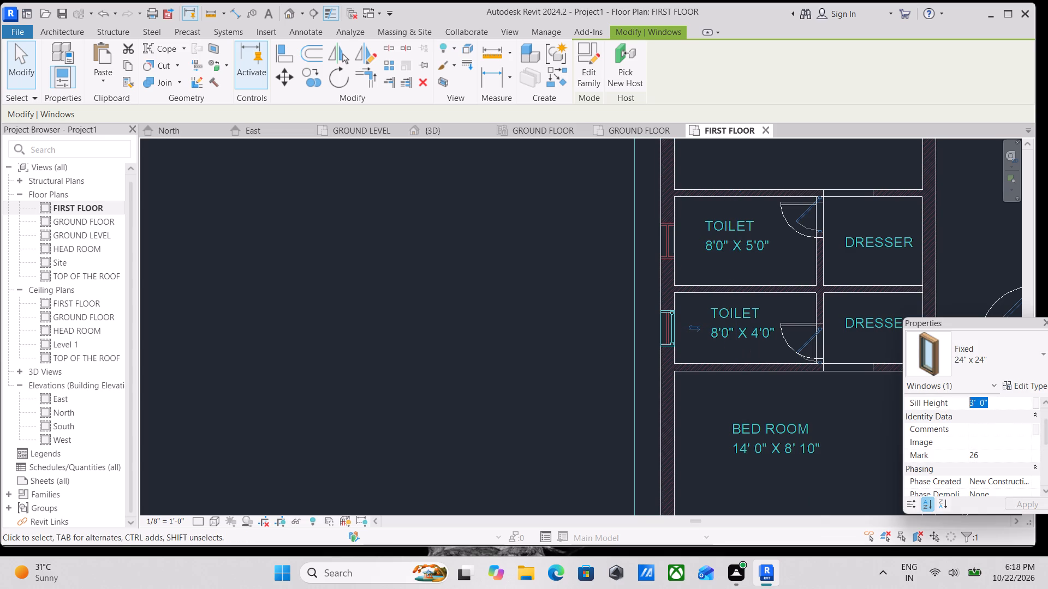
left_click_drag(925, 404, 924, 404)
type("7'")
key("Return")
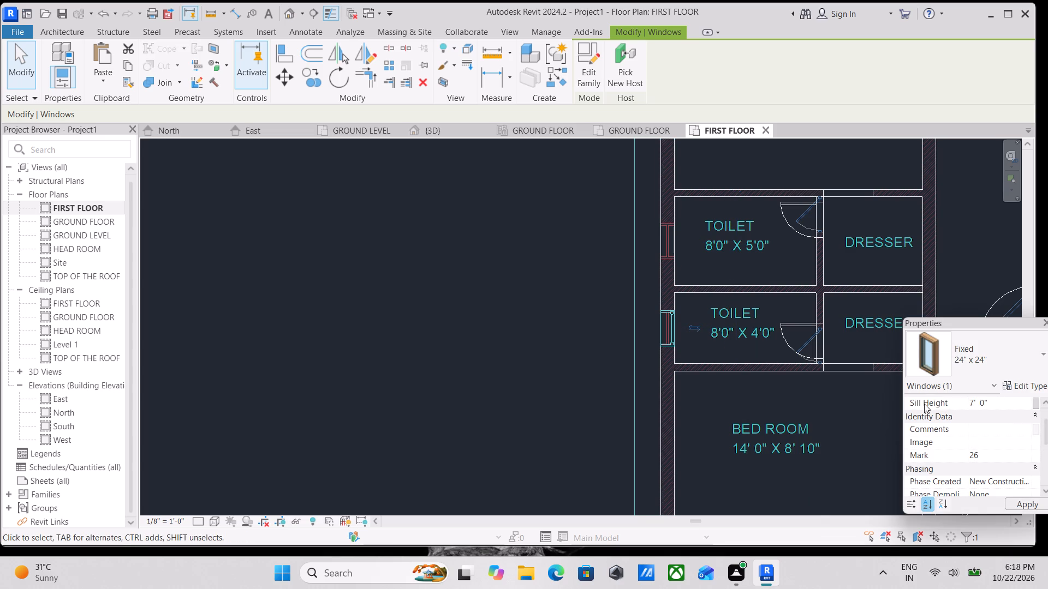
Place Fixed 24" x 24" windows at the west wall openings of the 10'0" x 5'4" and 10'0" x 5'0" toilets.
scroll(891, 413, "down", 2)
middle_click_drag(818, 417, 710, 514)
scroll(611, 419, "up", 2)
scroll(634, 394, "down", 2)
middle_click_drag(626, 422, 601, 515)
scroll(641, 426, "down", 1)
middle_click_drag(641, 426, 639, 478)
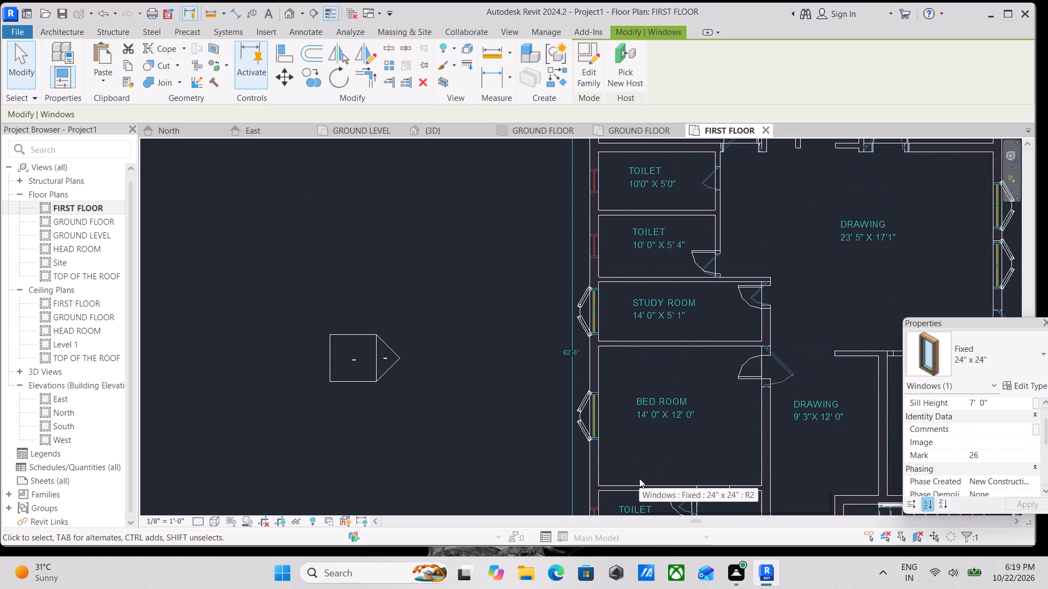
type("wn")
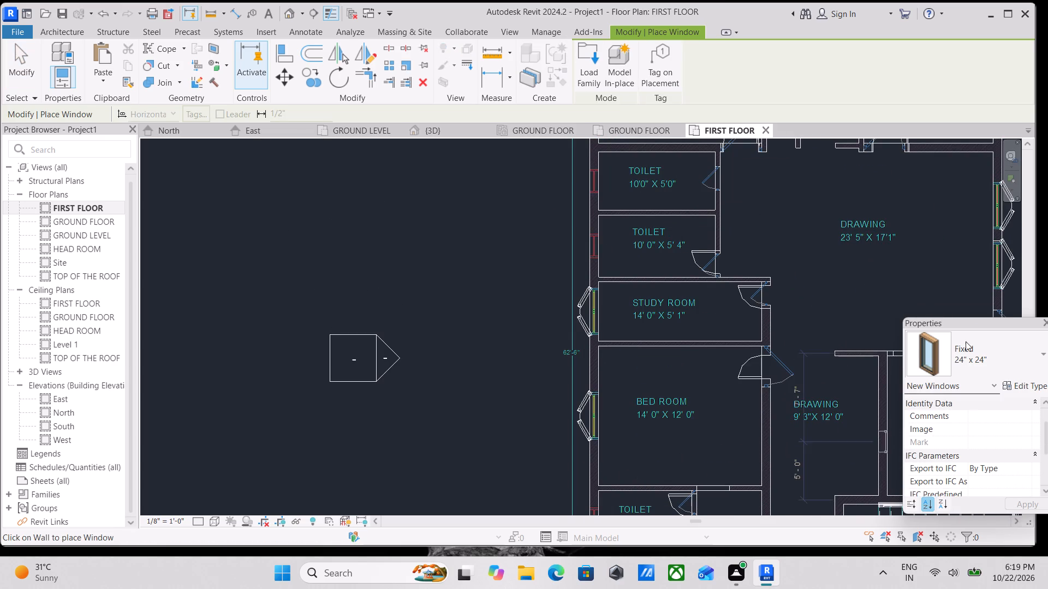
scroll(592, 239, "up", 5)
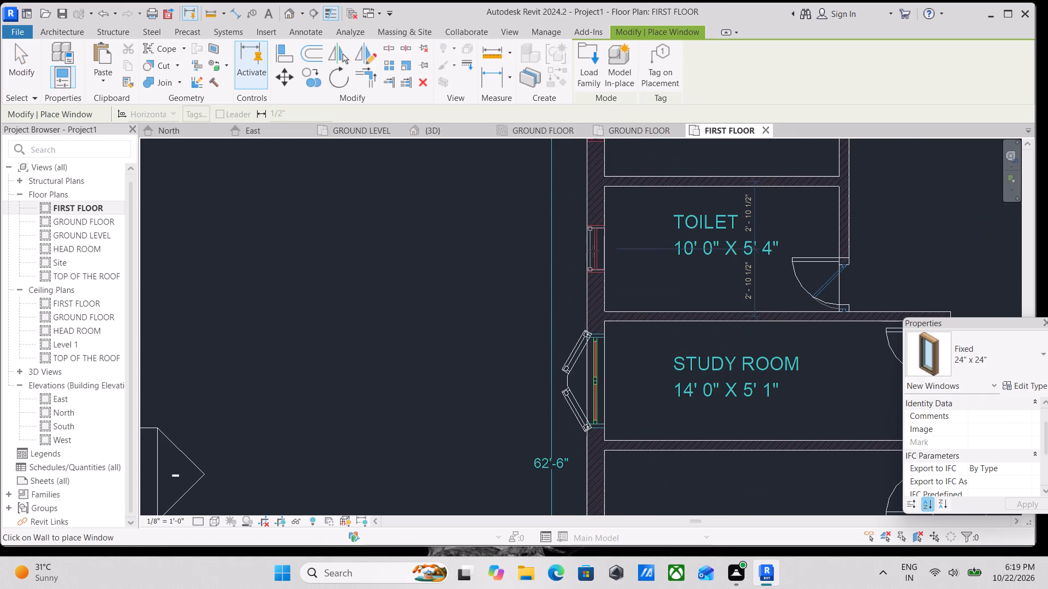
left_click(593, 251)
middle_click_drag(597, 241, 604, 443)
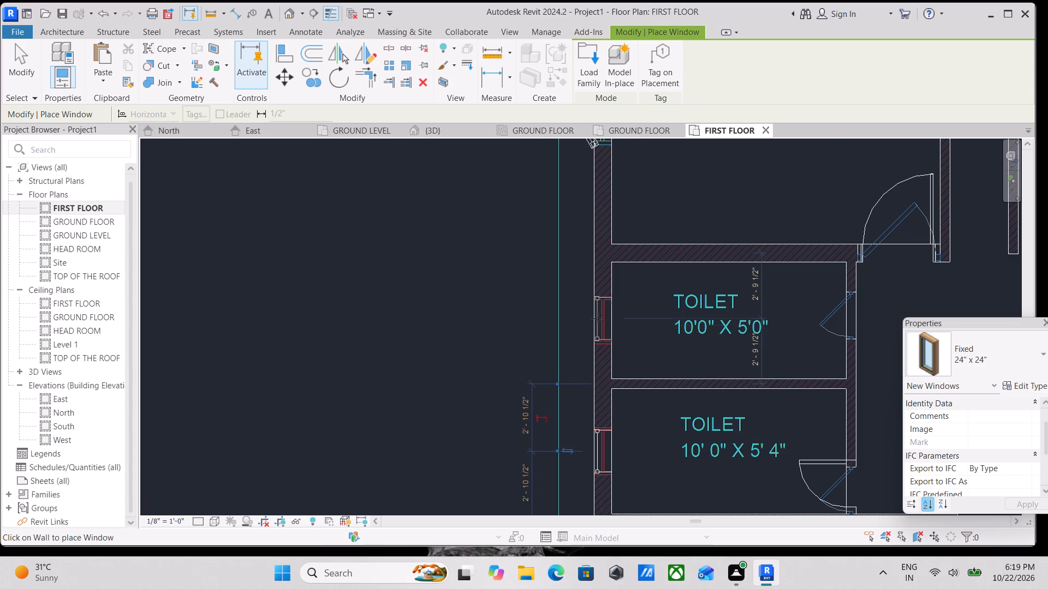
left_click(596, 312)
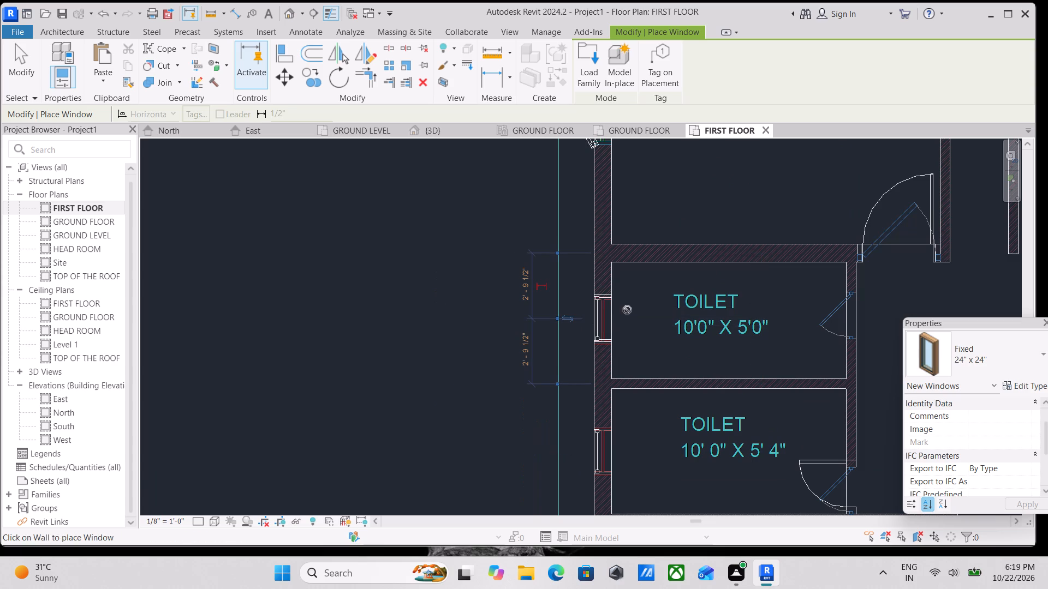
key("Escape")
key("Escape")
key("Escape")
Set the sill height of the 10'0" x 5'4" toilet's window to 7'.
left_click(609, 434)
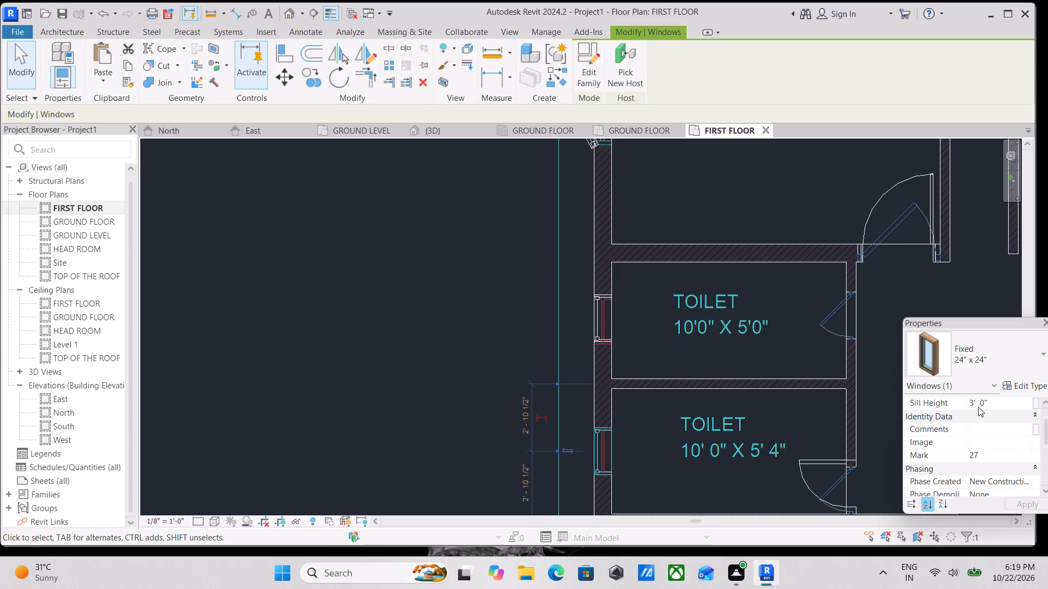
left_click(997, 403)
left_click_drag(1005, 403, 944, 403)
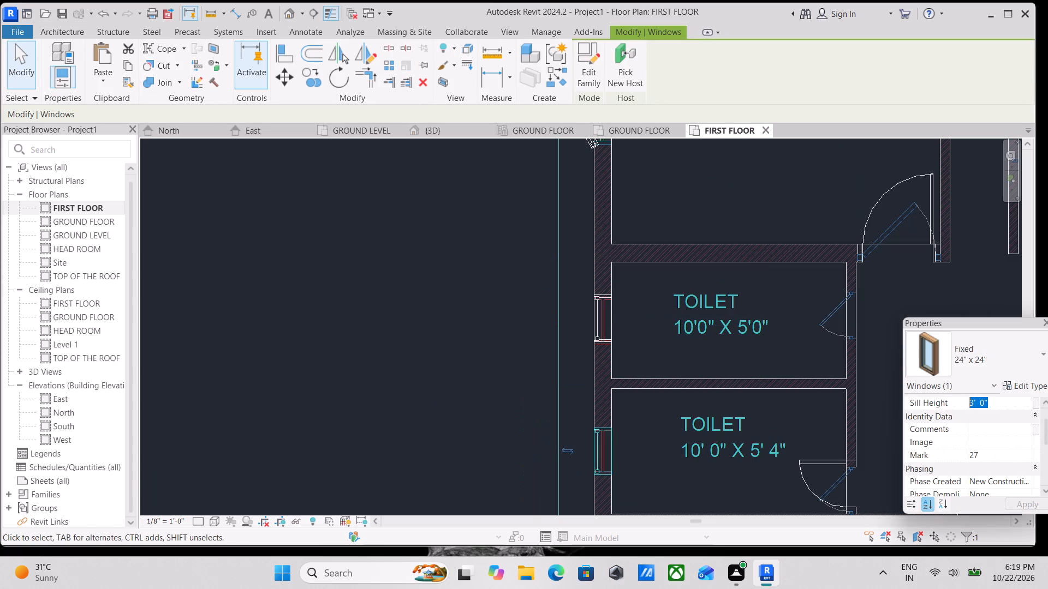
left_click_drag(944, 403, 944, 403)
type("7'")
key("Return")
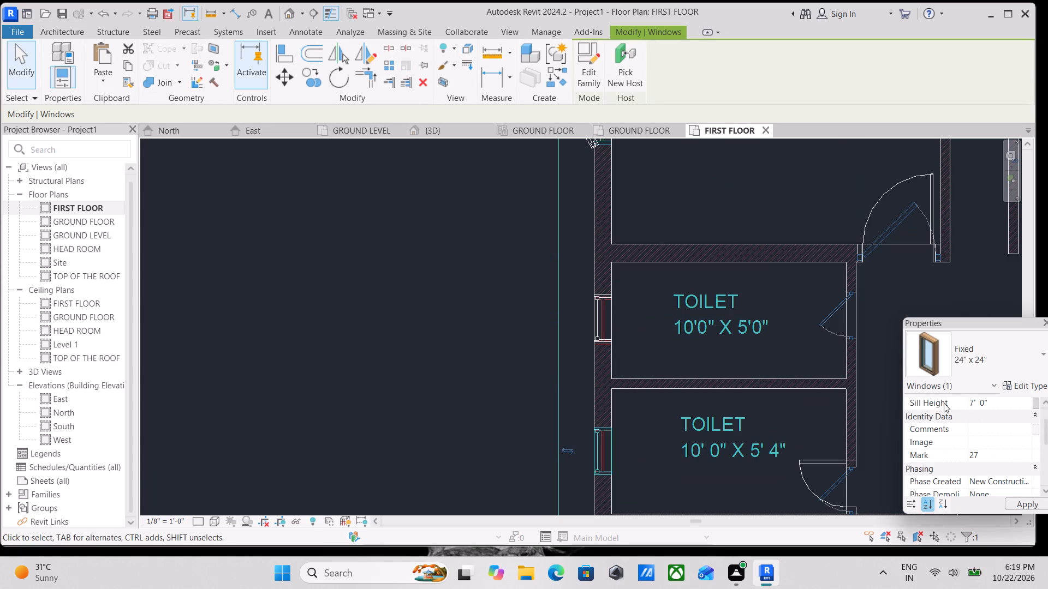
Set the sill height of the 10'0" x 5'0" toilet's window to 7'.
left_click(603, 313)
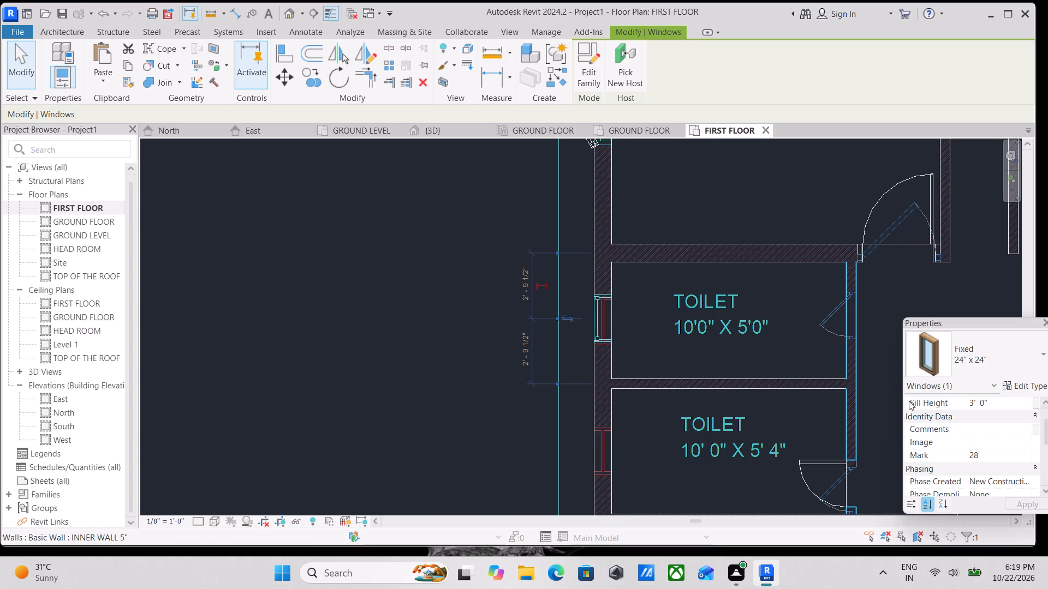
left_click(993, 398)
left_click_drag(996, 401, 944, 405)
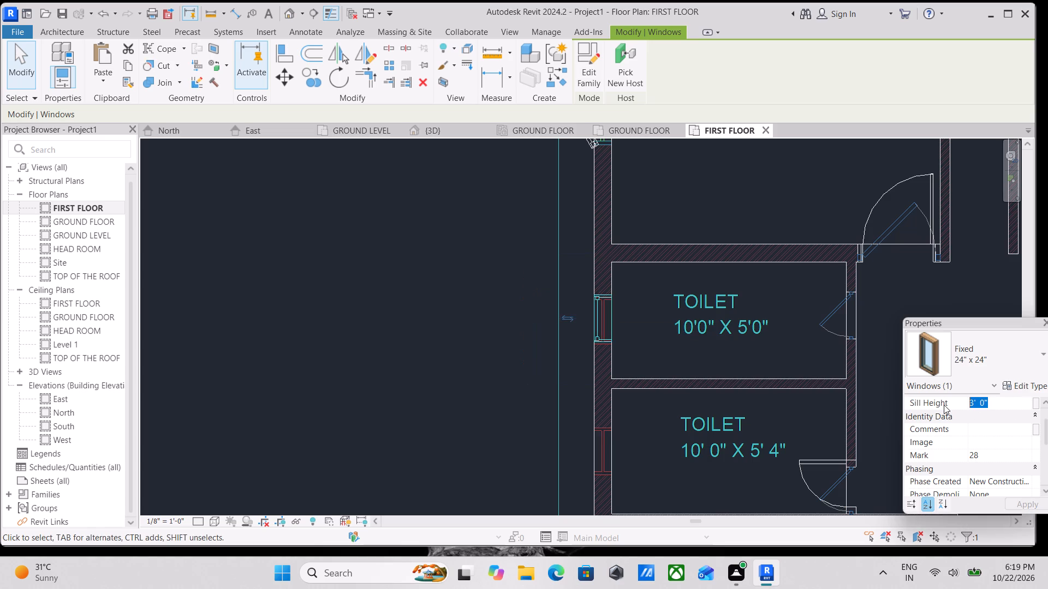
type("7'")
key("Return")
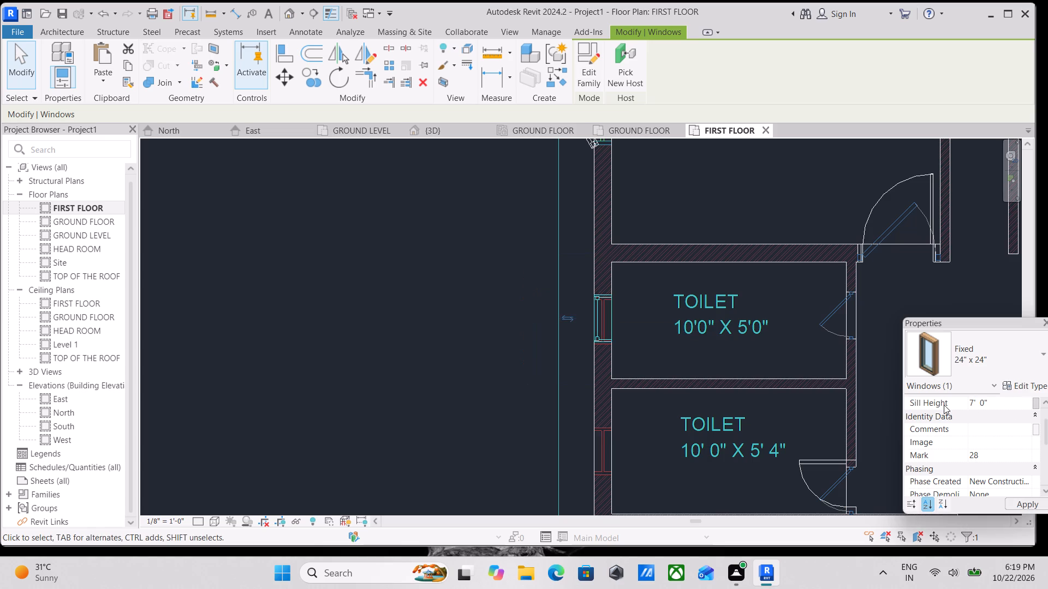
Examine the building in the 3D view, including the front porch slab and the vine-coil columns beneath it.
scroll(794, 379, "down", 1)
middle_click_drag(794, 379, 799, 435)
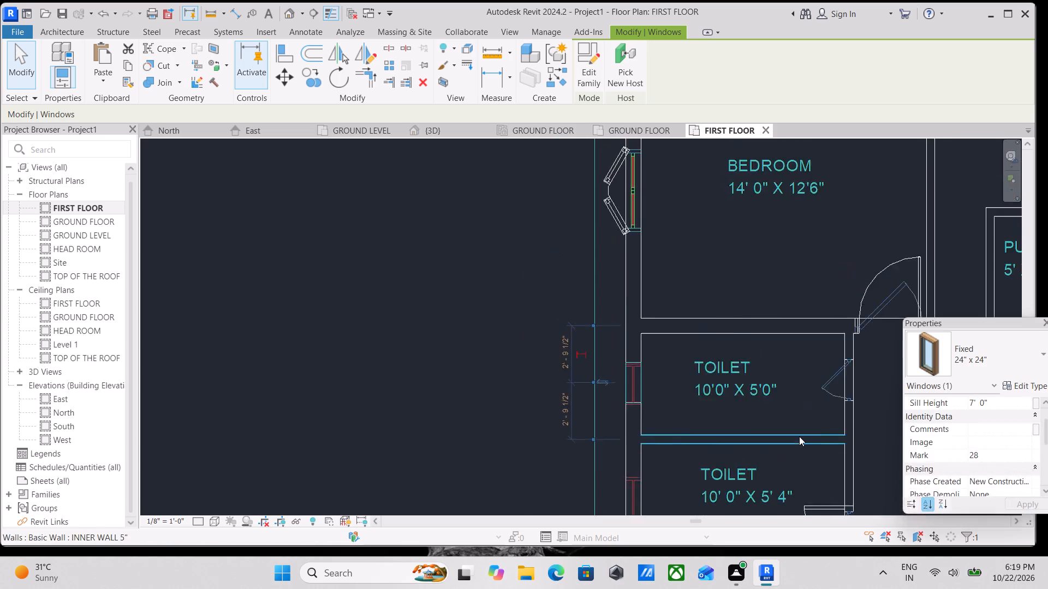
scroll(799, 436, "down", 6)
middle_click_drag(820, 420, 612, 339)
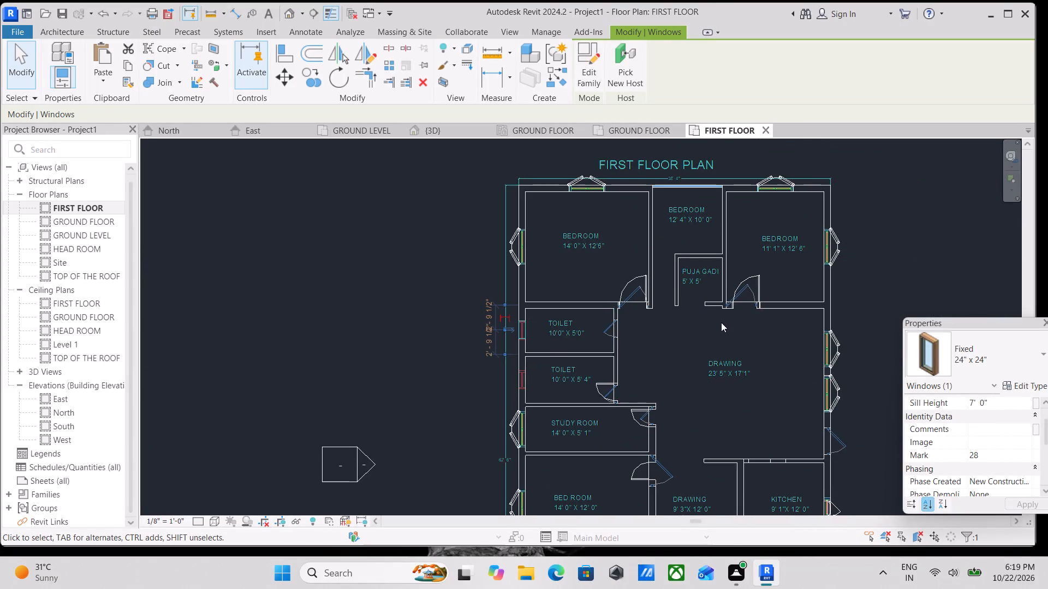
scroll(722, 322, "down", 1)
left_click(436, 130)
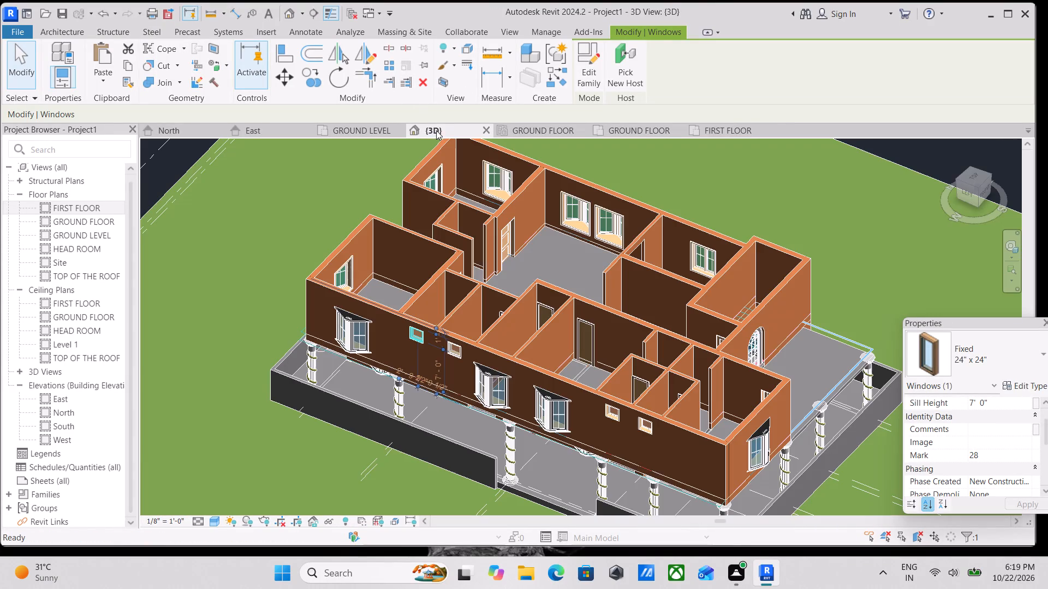
scroll(647, 393, "down", 3)
scroll(761, 430, "down", 1)
scroll(784, 421, "up", 2)
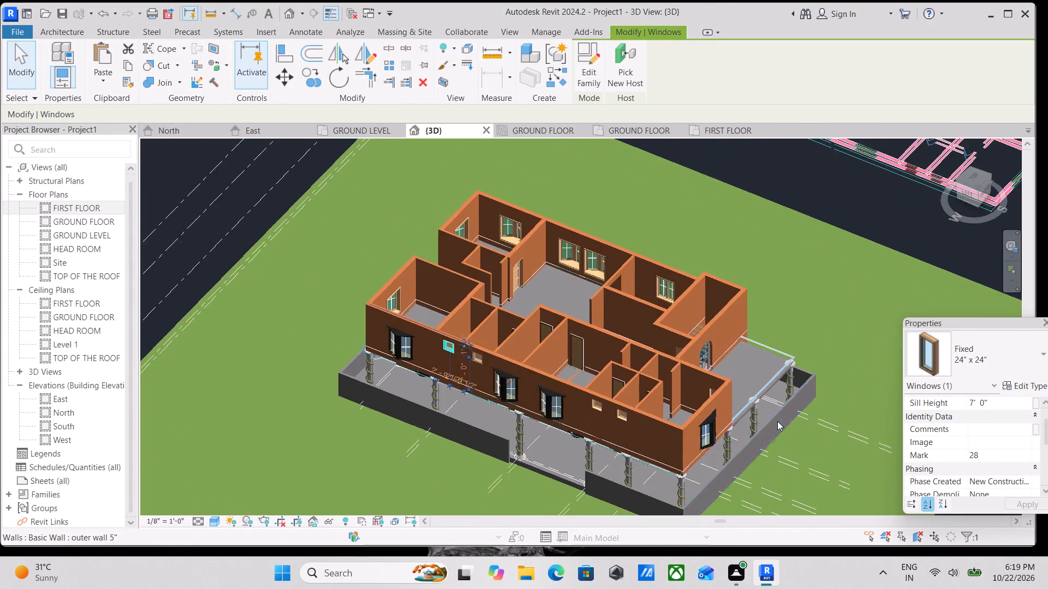
scroll(765, 419, "up", 2)
middle_click_drag(765, 419, 588, 274, "shift")
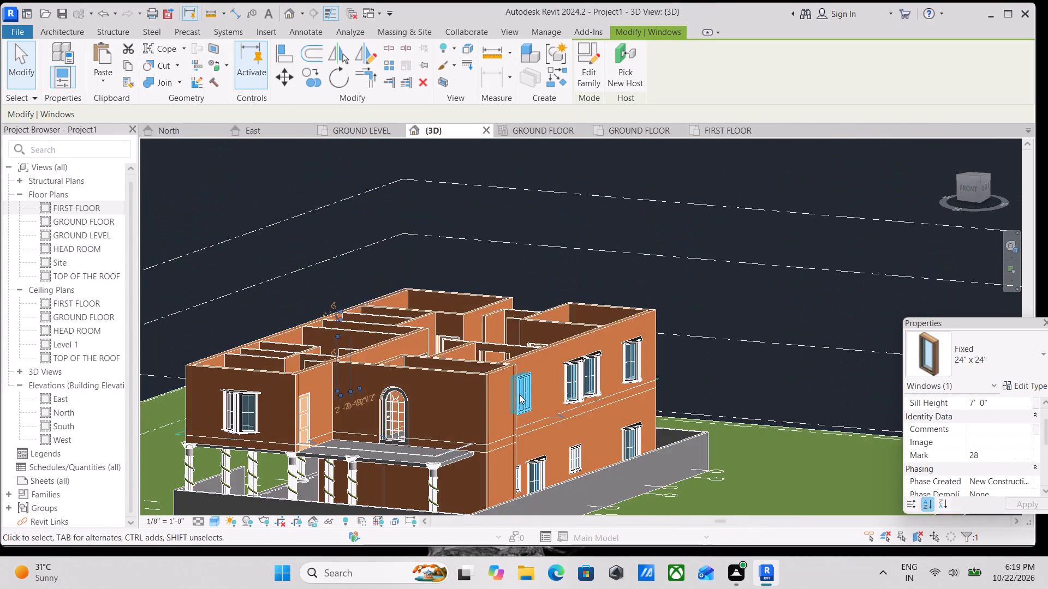
middle_click_drag(518, 396, 563, 415, "shift")
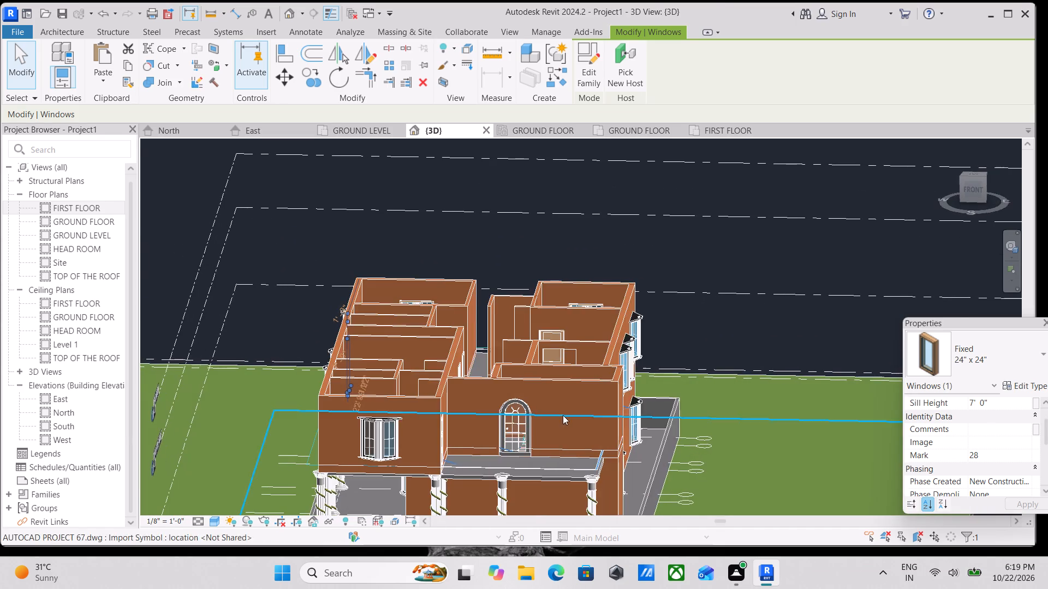
scroll(535, 461, "up", 1)
middle_click_drag(535, 460, 585, 339)
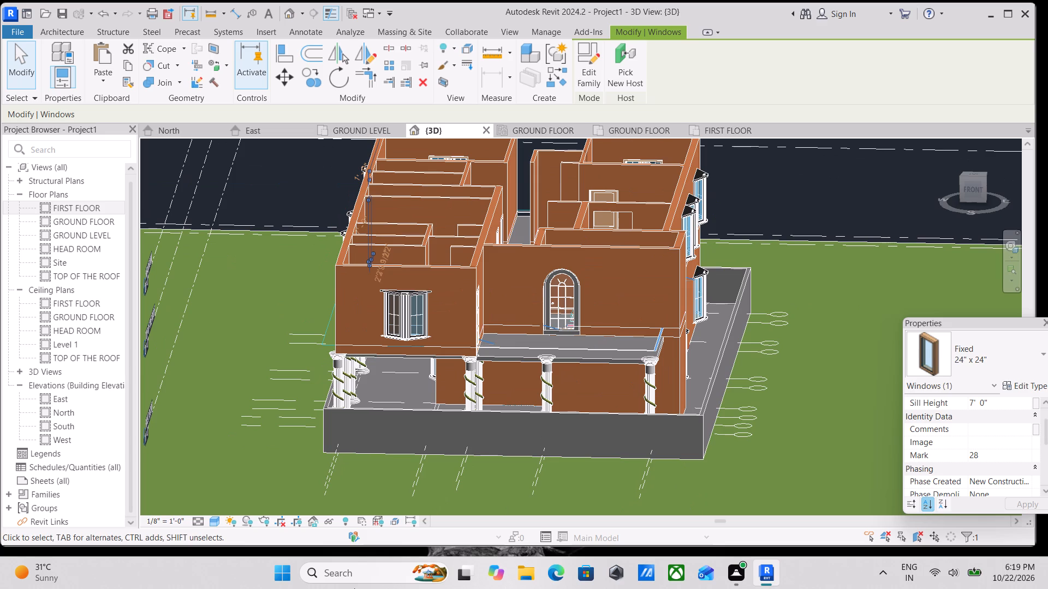
scroll(382, 582, "up", 3)
scroll(585, 311, "up", 3)
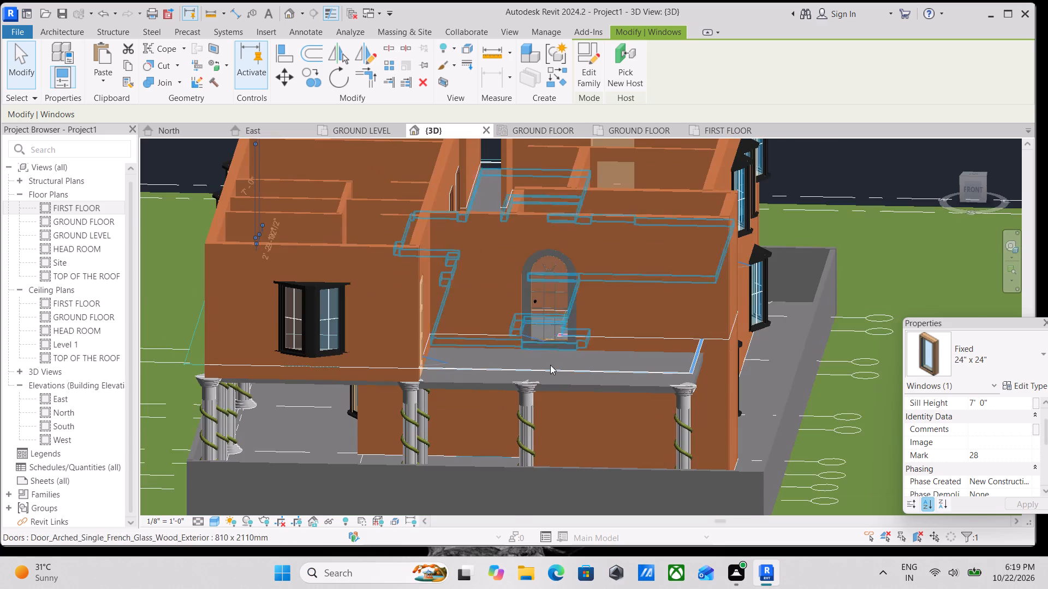
scroll(550, 365, "up", 3)
scroll(498, 377, "up", 3)
scroll(696, 446, "up", 2)
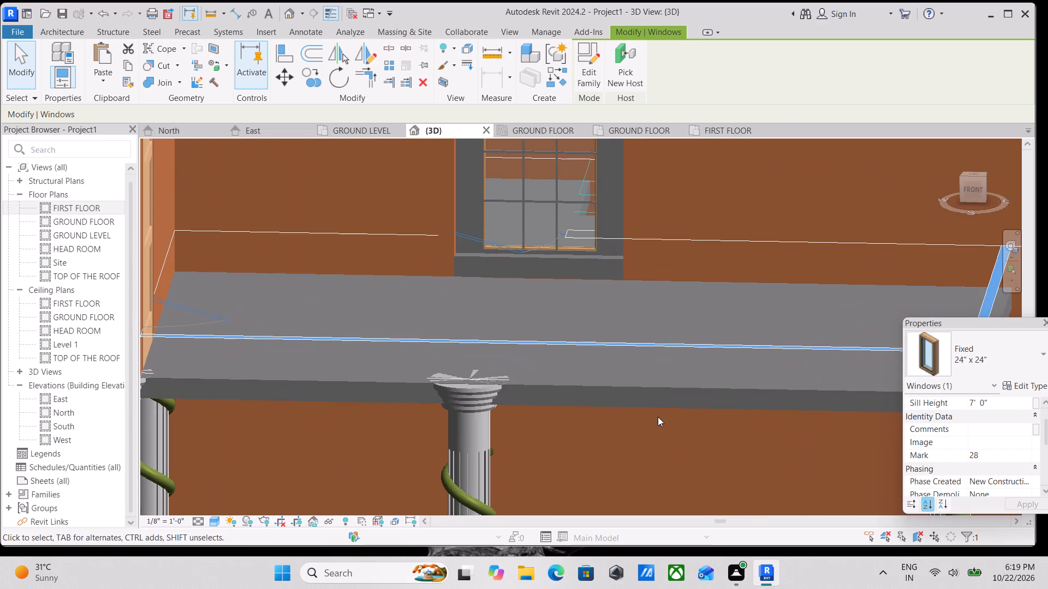
middle_click_drag(657, 414, 773, 309)
scroll(761, 323, "down", 2)
middle_click_drag(761, 329, 749, 360)
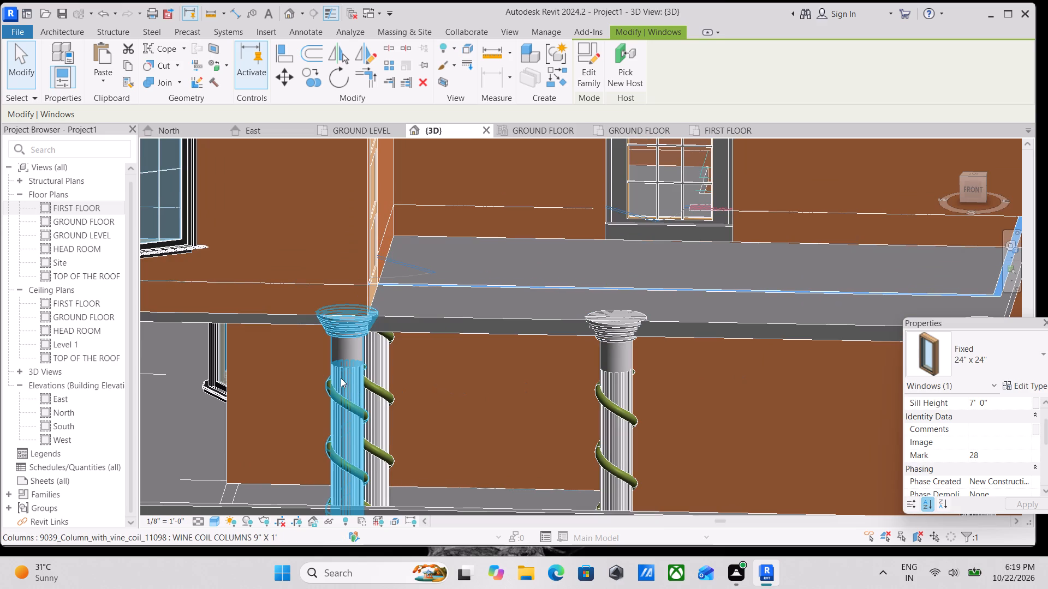
left_click(342, 378)
scroll(346, 375, "down", 2)
middle_click_drag(346, 375, 452, 291)
scroll(566, 428, "down", 2)
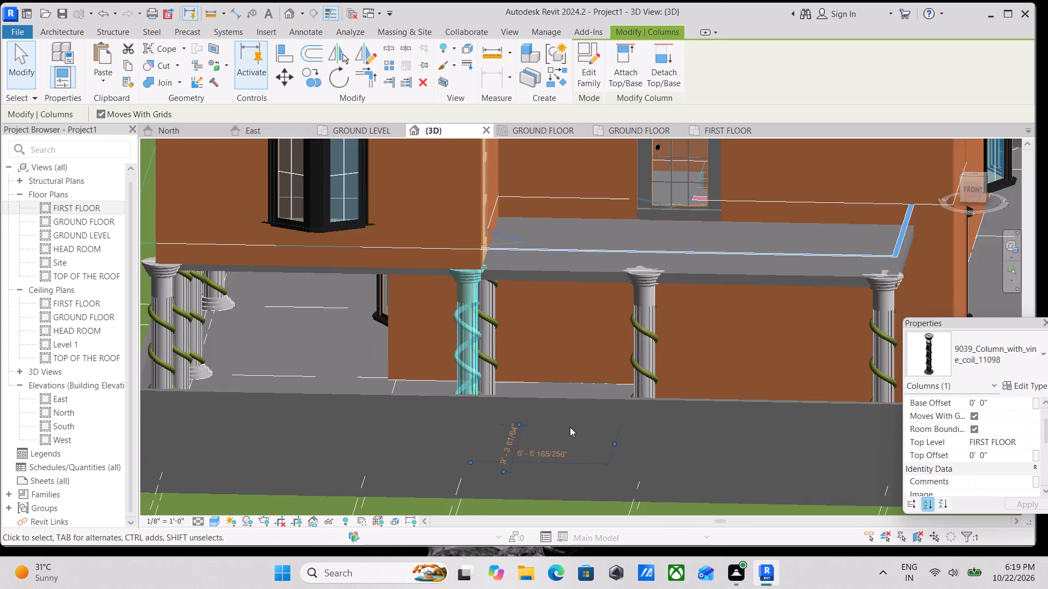
scroll(570, 427, "down", 1)
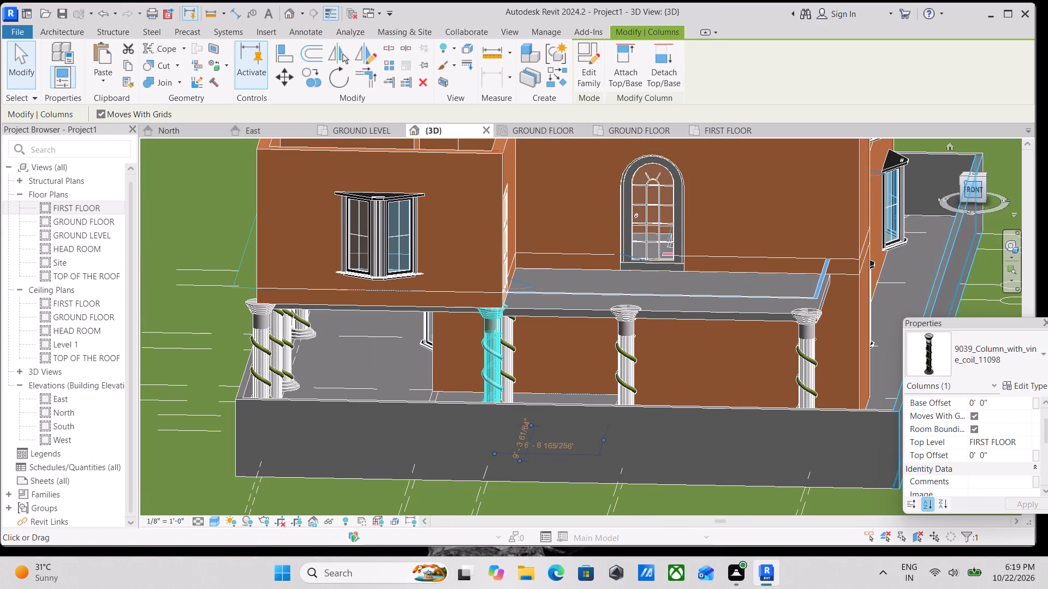
Examine from the front how the first-floor slab sits against the column tops, the arched door and the FIRST FLOOR level.
left_click(972, 191)
scroll(716, 277, "down", 2)
middle_click_drag(694, 296, 594, 461)
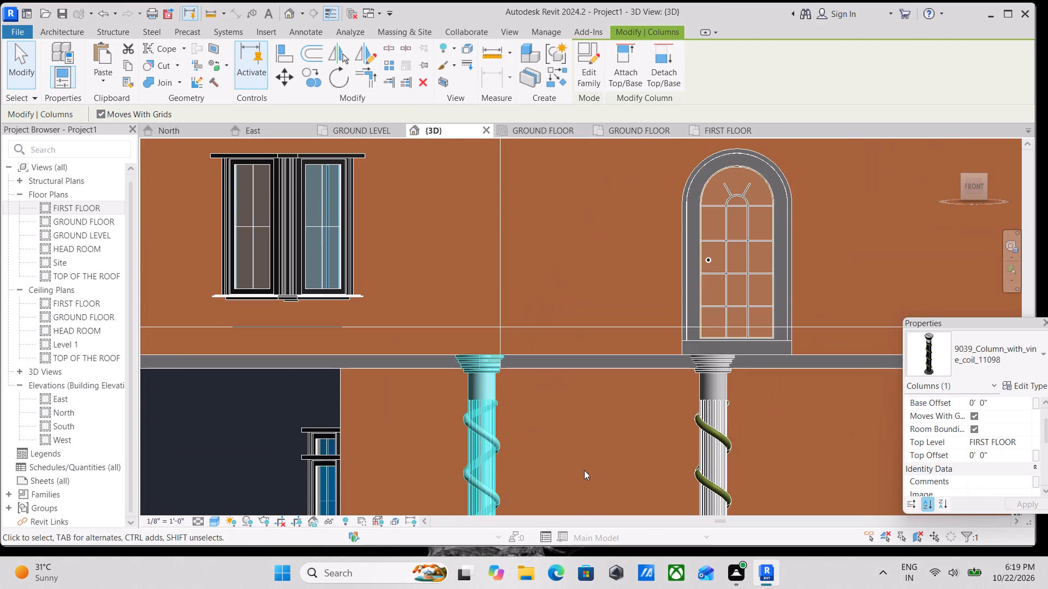
left_click(611, 359)
scroll(611, 359, "down", 1)
middle_click_drag(611, 359, 577, 365)
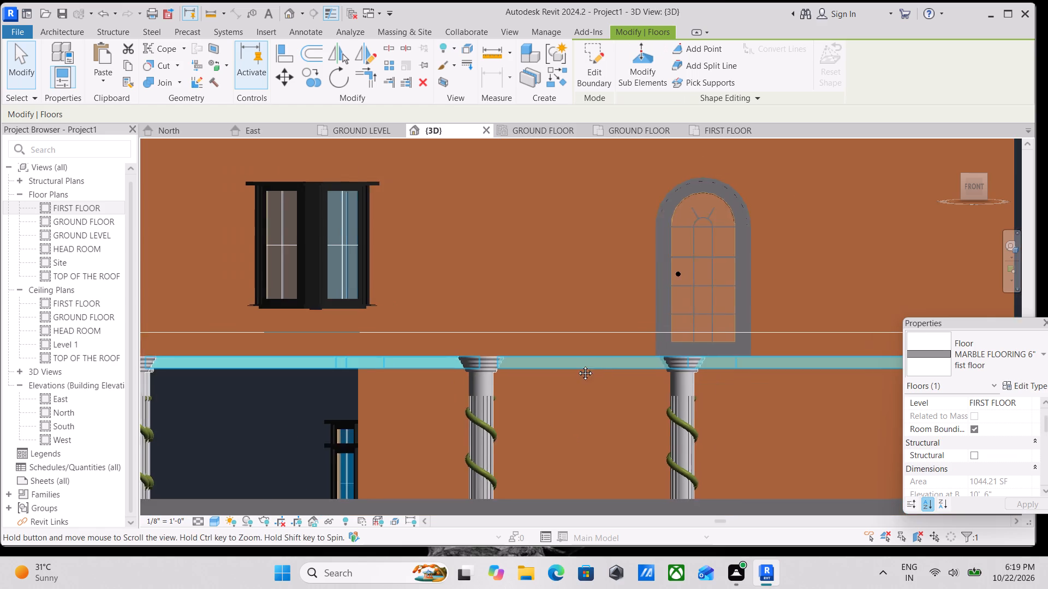
middle_click_drag(577, 365, 542, 374)
scroll(567, 381, "down", 6)
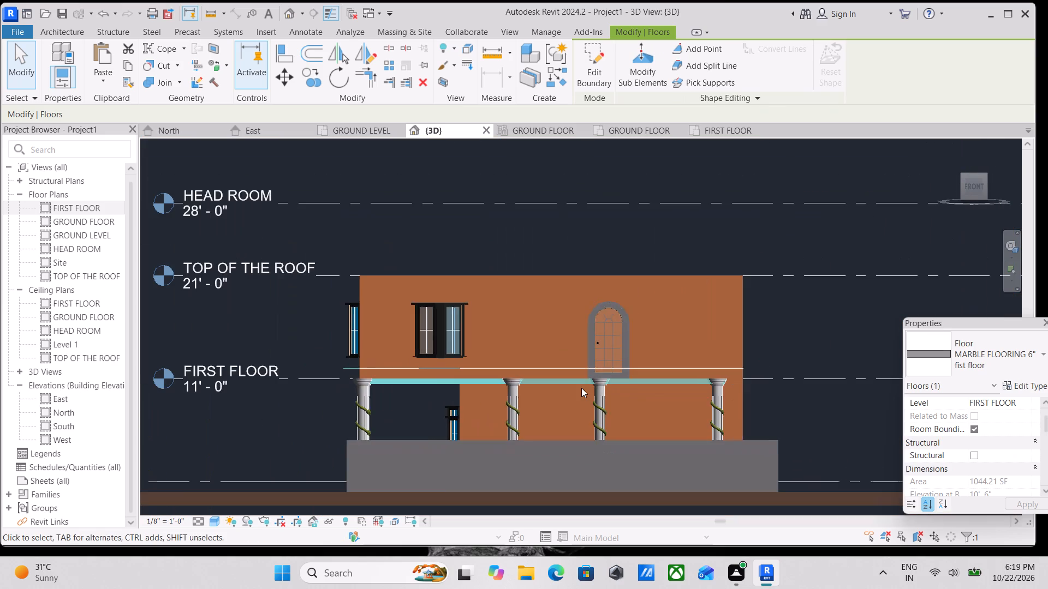
middle_click_drag(581, 388, 582, 417)
scroll(371, 422, "up", 5)
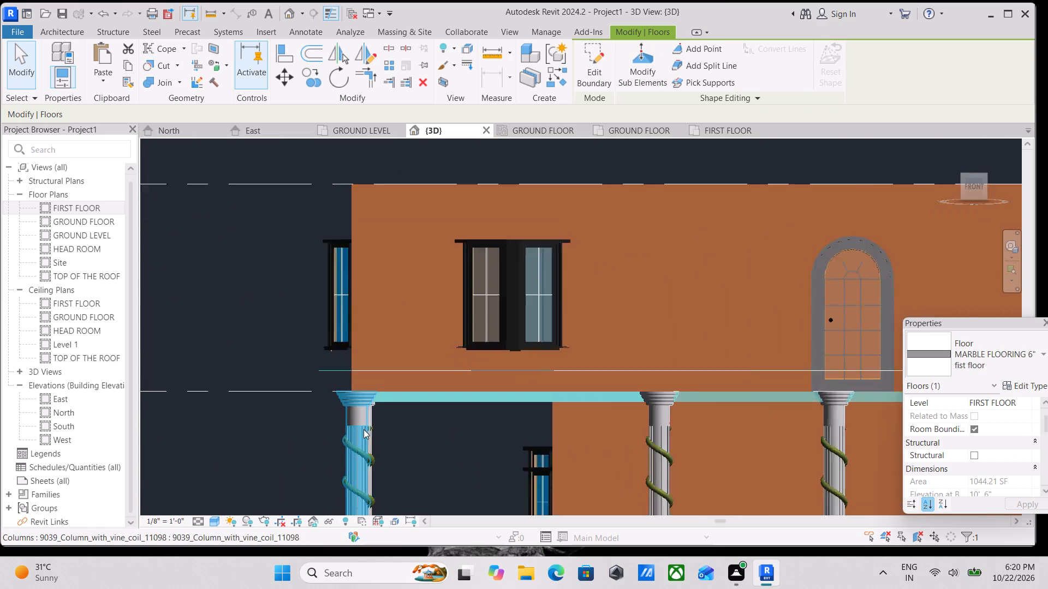
scroll(364, 429, "up", 2)
scroll(655, 400, "down", 5)
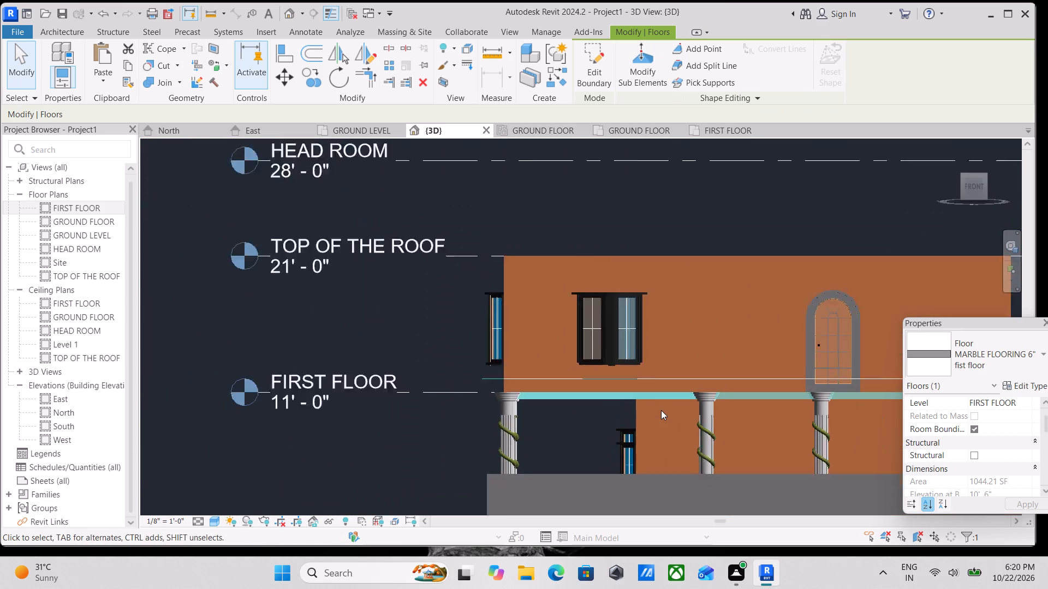
scroll(661, 410, "down", 1)
middle_click_drag(661, 410, 588, 436)
scroll(700, 404, "down", 3)
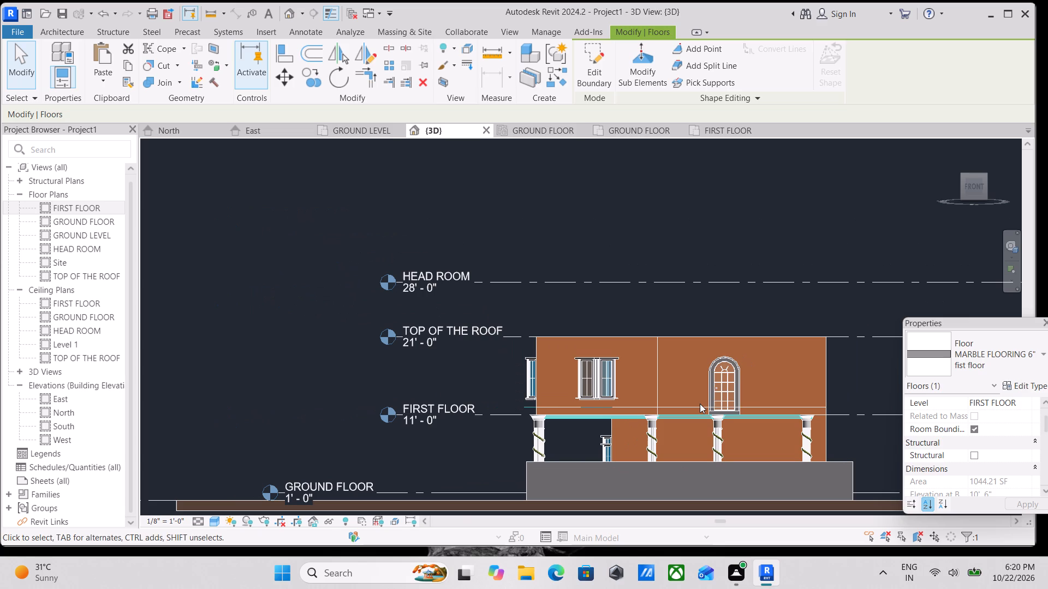
key("Escape")
Set the height offset of the first-floor MARBLE FLOORING 6" slab to 6".
scroll(742, 408, "down", 1)
middle_click_drag(745, 422, 672, 470, "shift")
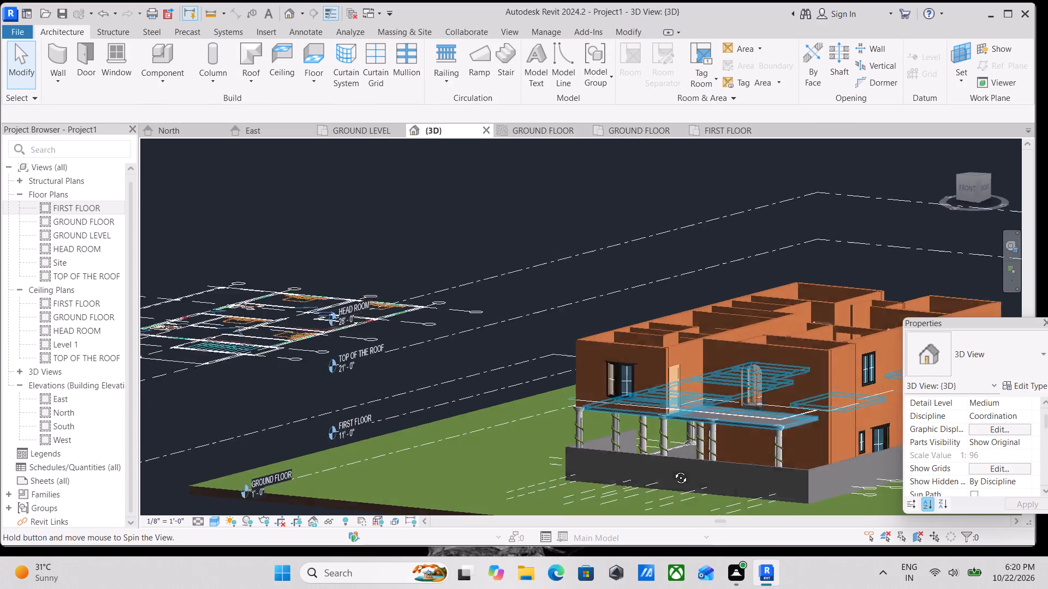
middle_click_drag(672, 470, 636, 482, "shift")
scroll(843, 458, "up", 3)
scroll(769, 419, "up", 3)
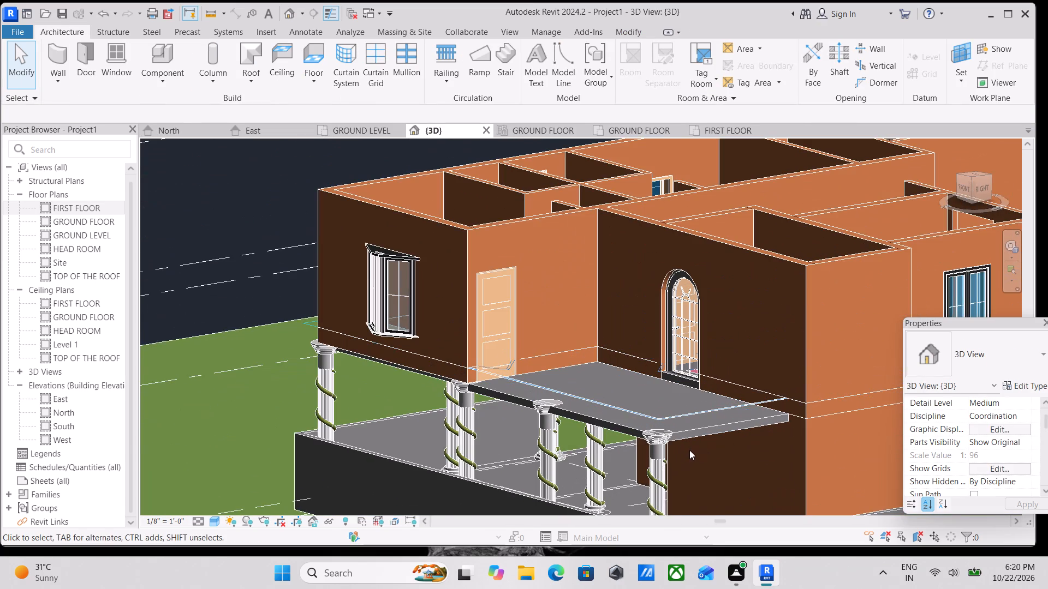
scroll(681, 451, "up", 3)
scroll(633, 440, "up", 3)
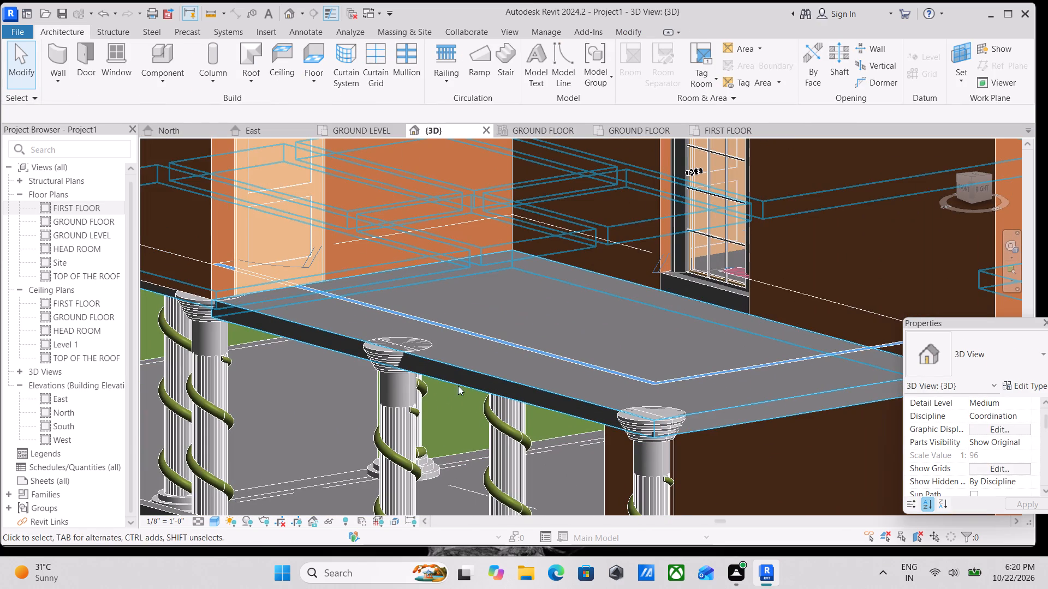
left_click(463, 382)
scroll(463, 382, "down", 1)
middle_click_drag(463, 382, 585, 381)
scroll(598, 382, "down", 4)
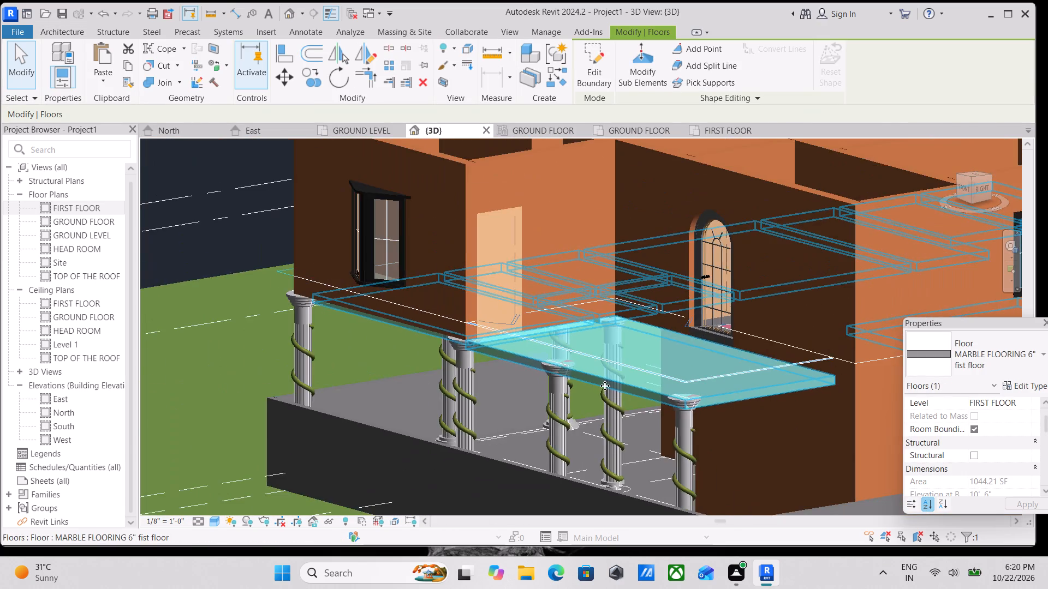
scroll(605, 385, "down", 2)
middle_click_drag(605, 385, 608, 416)
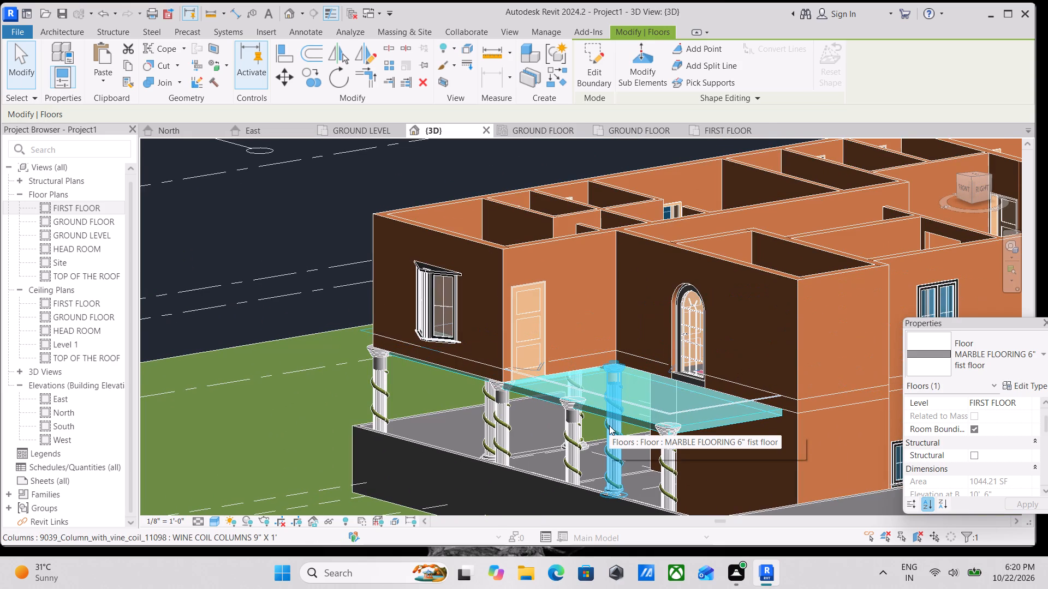
scroll(609, 425, "up", 1)
middle_click_drag(604, 424, 690, 419)
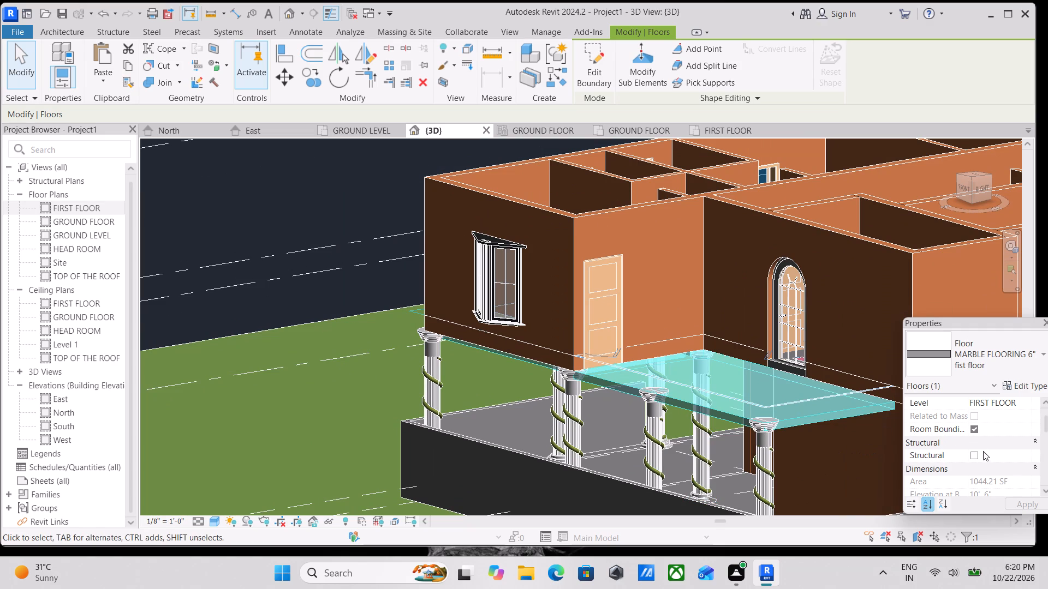
scroll(987, 456, "down", 1)
scroll(980, 477, "up", 6)
scroll(985, 445, "down", 1)
scroll(985, 445, "up", 2)
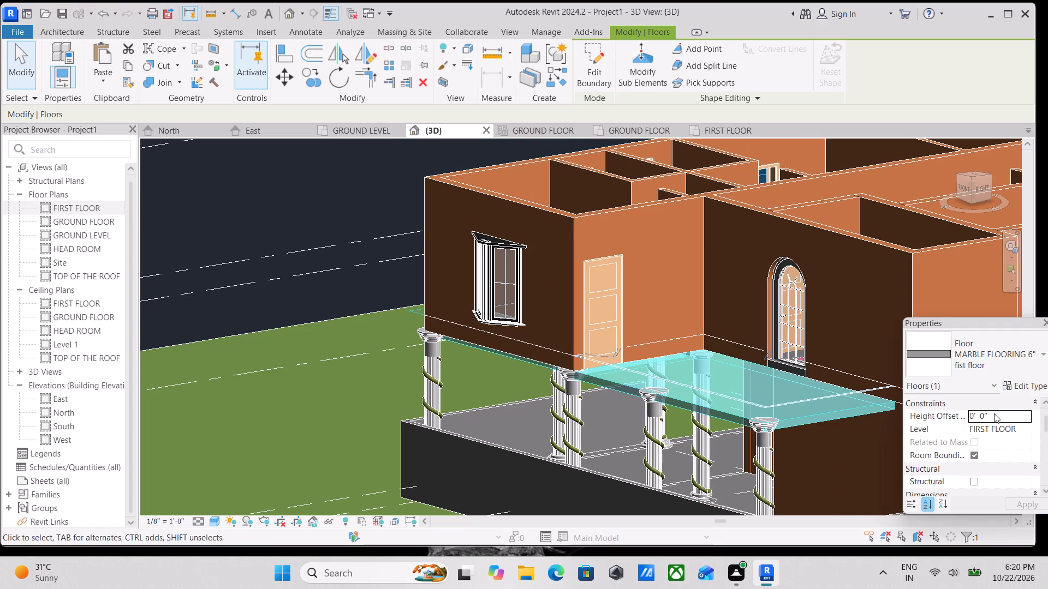
left_click(994, 413)
left_click_drag(997, 414, 949, 417)
key("6")
key("shift+quotedbl")
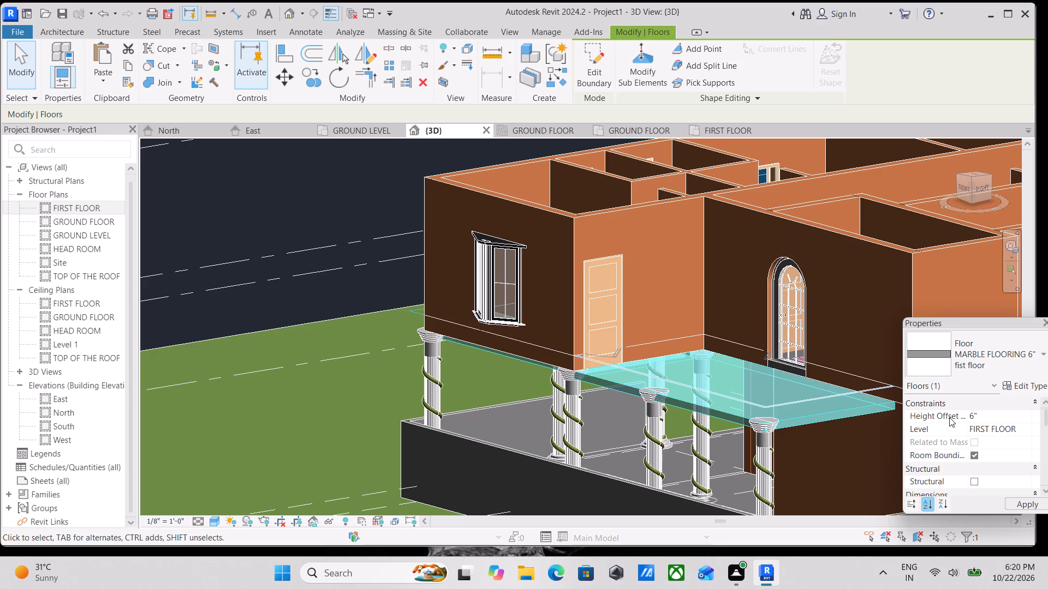
key("Return")
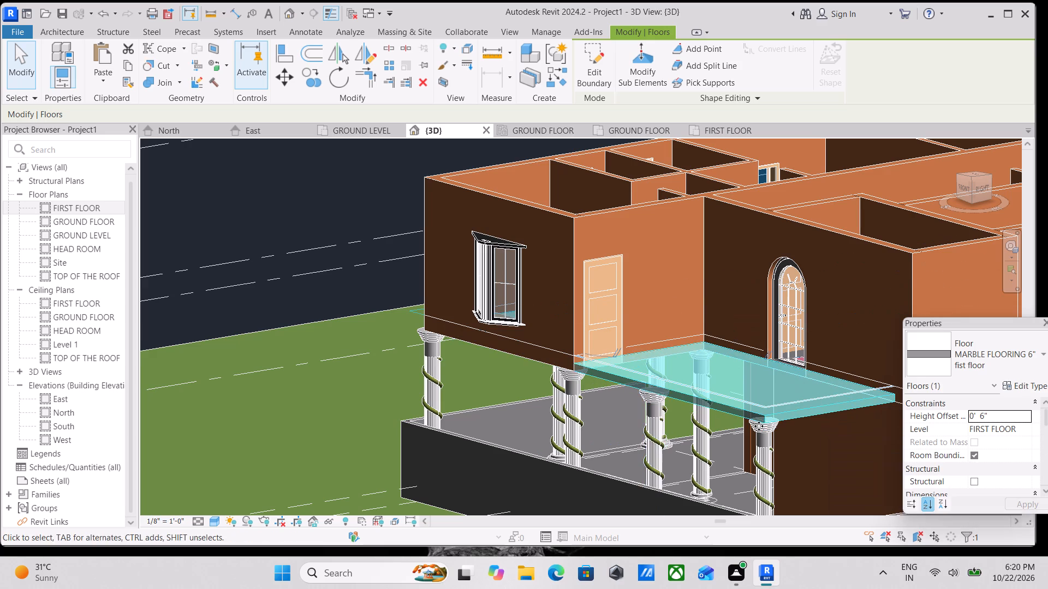
Inspect the first-floor slab against the column tops, doors and outer walls around the front and west sides.
scroll(759, 426, "up", 1)
scroll(627, 464, "up", 2)
middle_click_drag(380, 460, 312, 497)
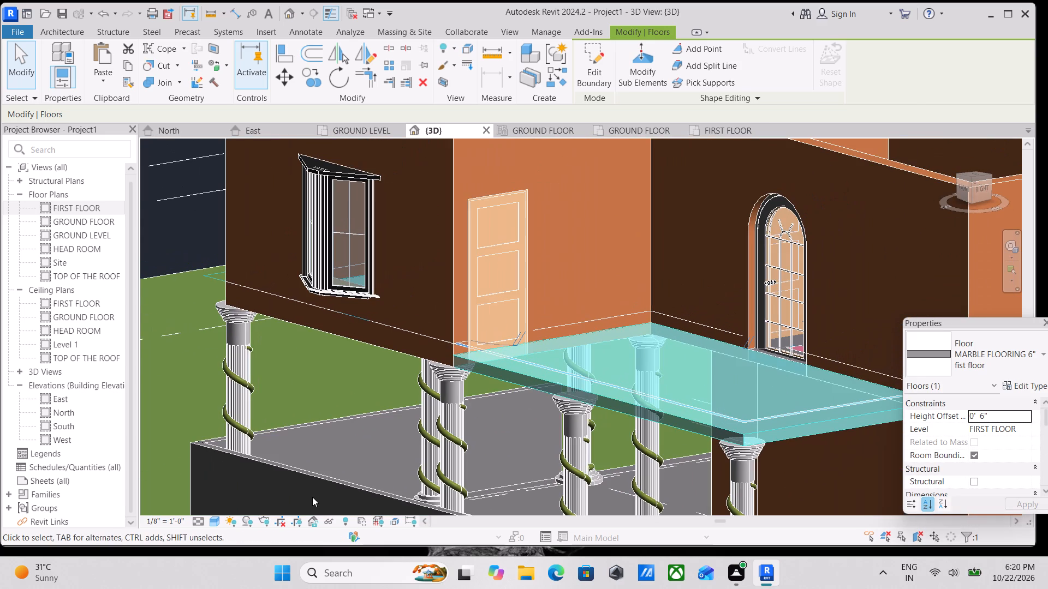
key("Escape")
scroll(352, 485, "down", 3)
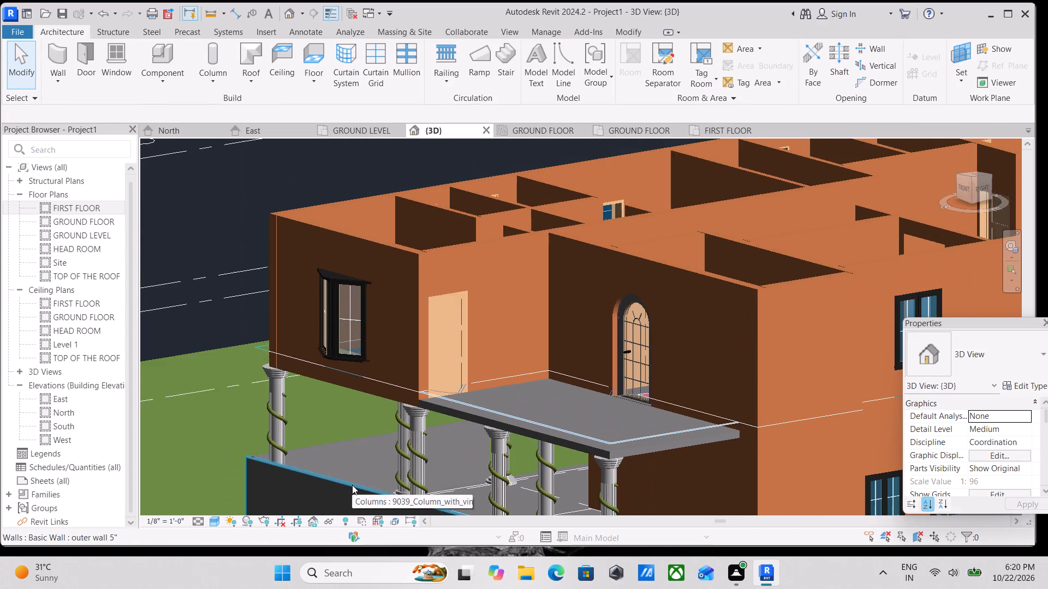
scroll(352, 485, "down", 1)
middle_click_drag(354, 484, 589, 503, "shift")
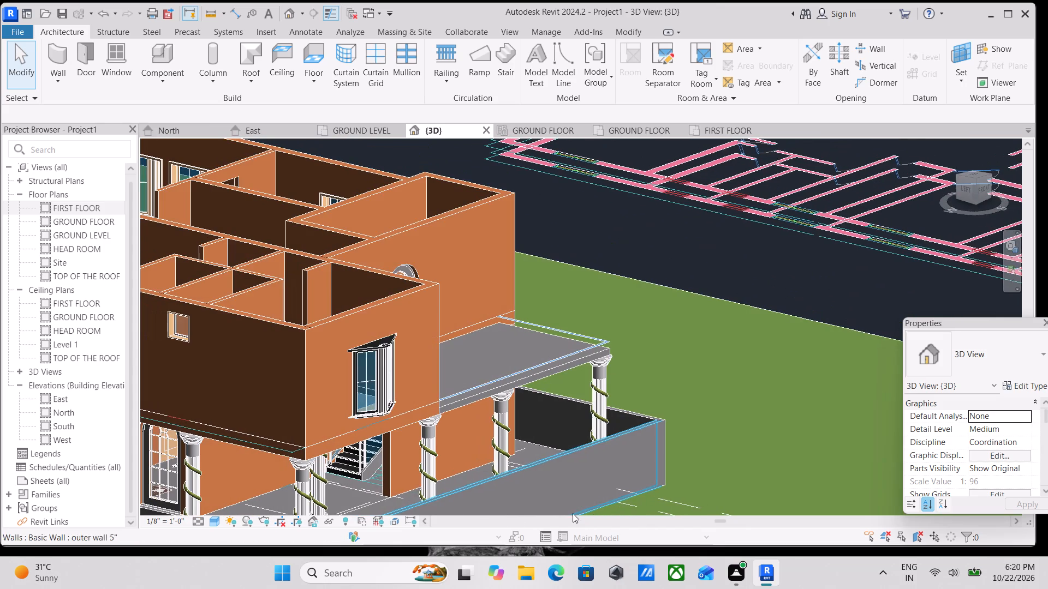
middle_click_drag(450, 498, 622, 489)
scroll(485, 454, "up", 3)
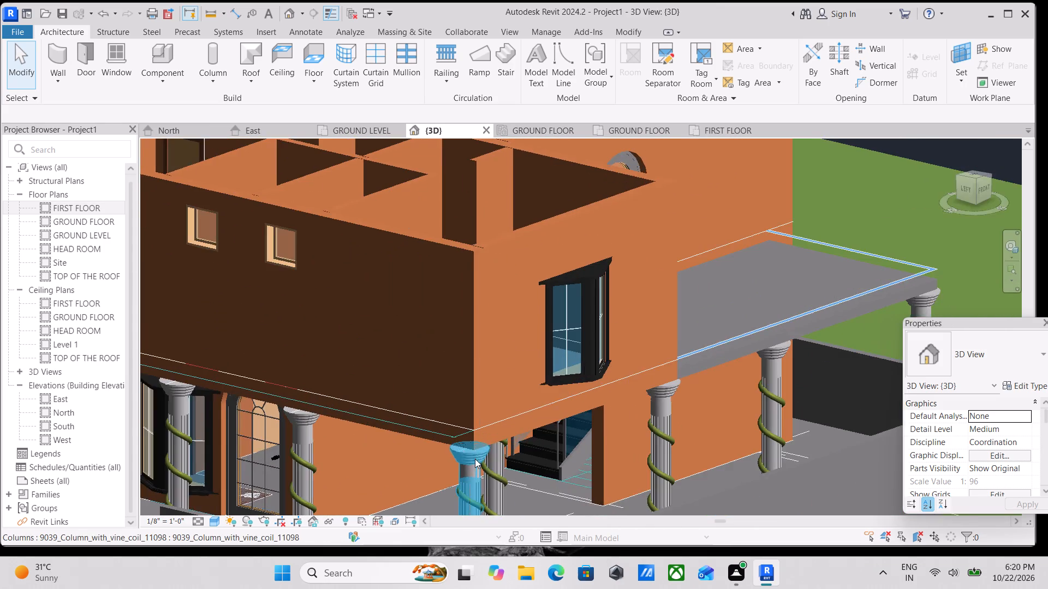
Examine the first-floor slab over the side porch, its supporting columns and the adjoining building corner in the 3D view.
scroll(515, 463, "down", 4)
middle_click_drag(593, 474, 677, 486)
scroll(681, 486, "down", 2)
middle_click_drag(690, 486, 714, 495)
scroll(718, 497, "down", 1)
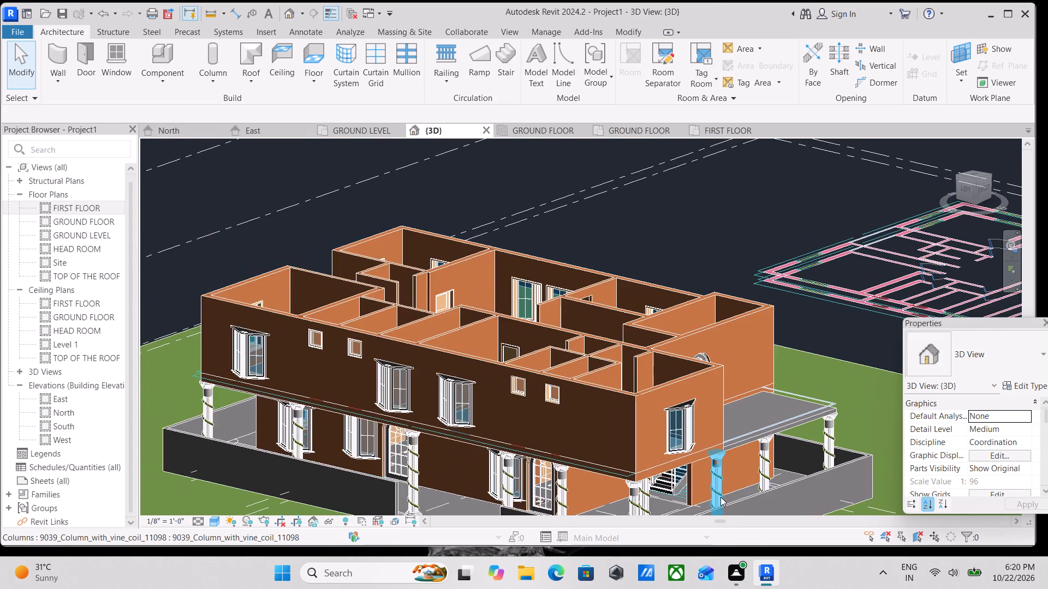
scroll(751, 435, "up", 2)
scroll(822, 431, "up", 5)
scroll(669, 429, "down", 3)
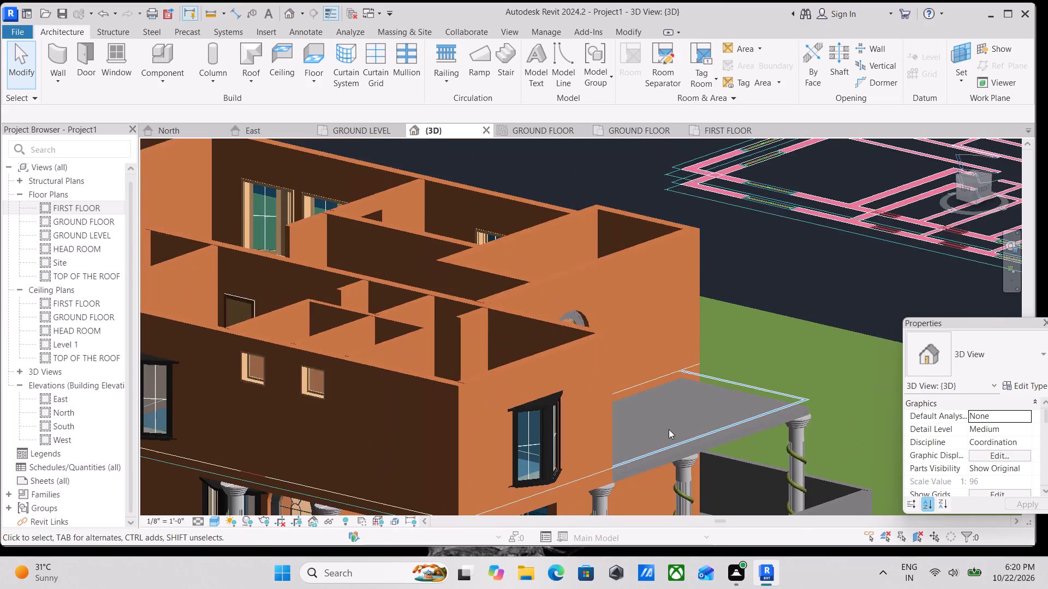
scroll(670, 429, "down", 1)
middle_click_drag(670, 429, 595, 458)
scroll(608, 459, "down", 4)
middle_click_drag(608, 459, 653, 454)
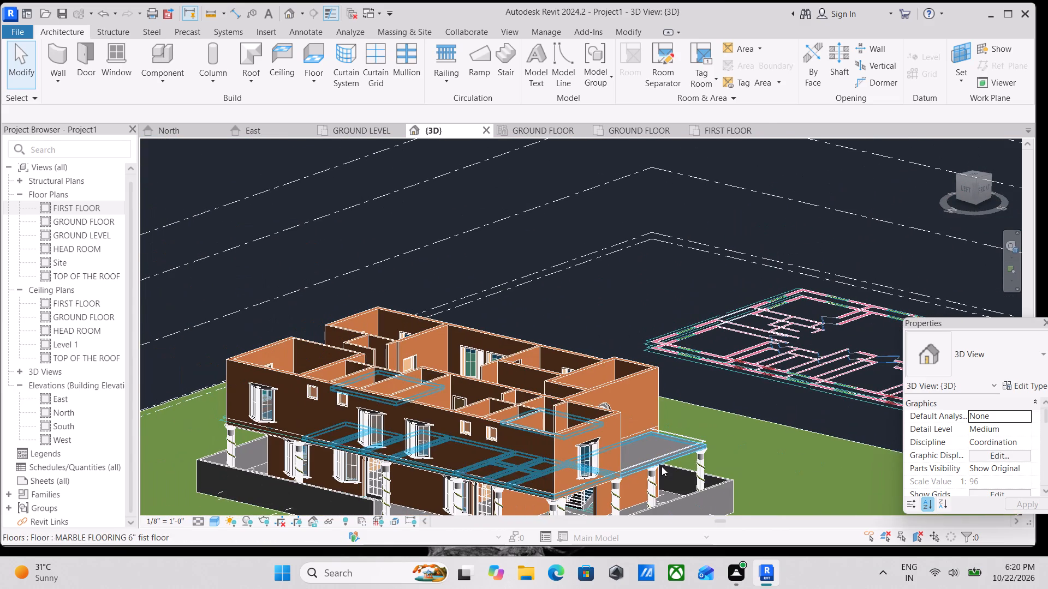
scroll(537, 464, "up", 4)
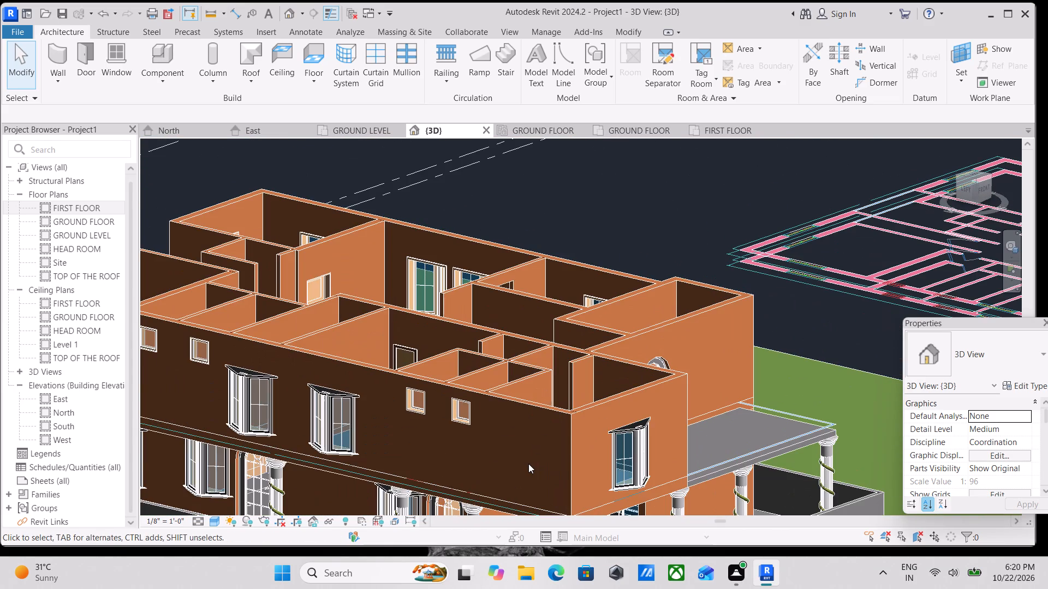
scroll(568, 443, "down", 2)
middle_click_drag(592, 438, 546, 479)
middle_click_drag(611, 460, 620, 496)
scroll(612, 460, "down", 1)
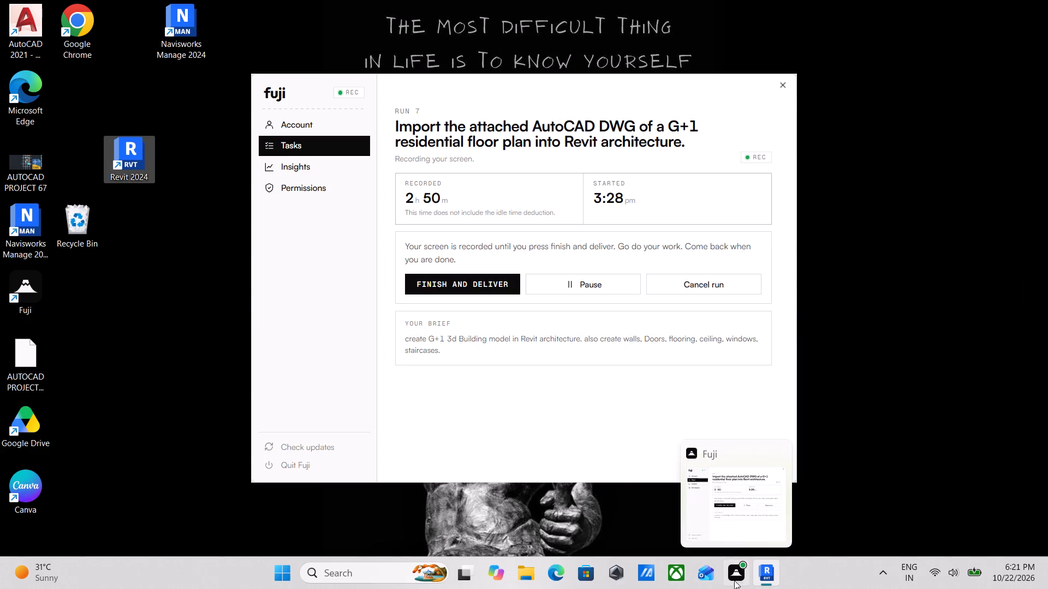
scroll(674, 393, "down", 2)
middle_click_drag(674, 393, 530, 320)
scroll(522, 456, "up", 2)
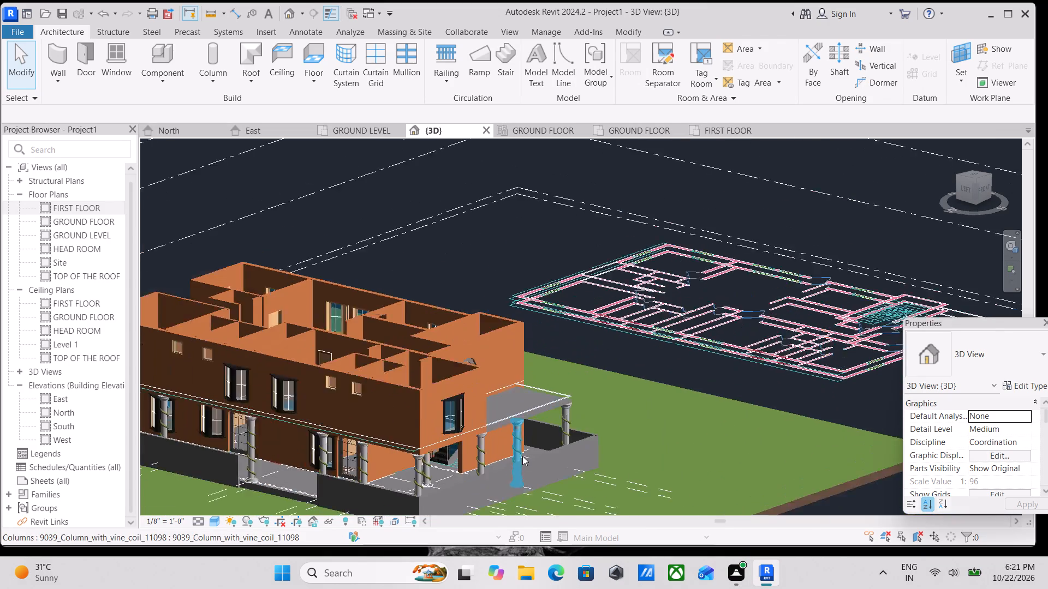
scroll(522, 456, "up", 1)
scroll(511, 388, "up", 8)
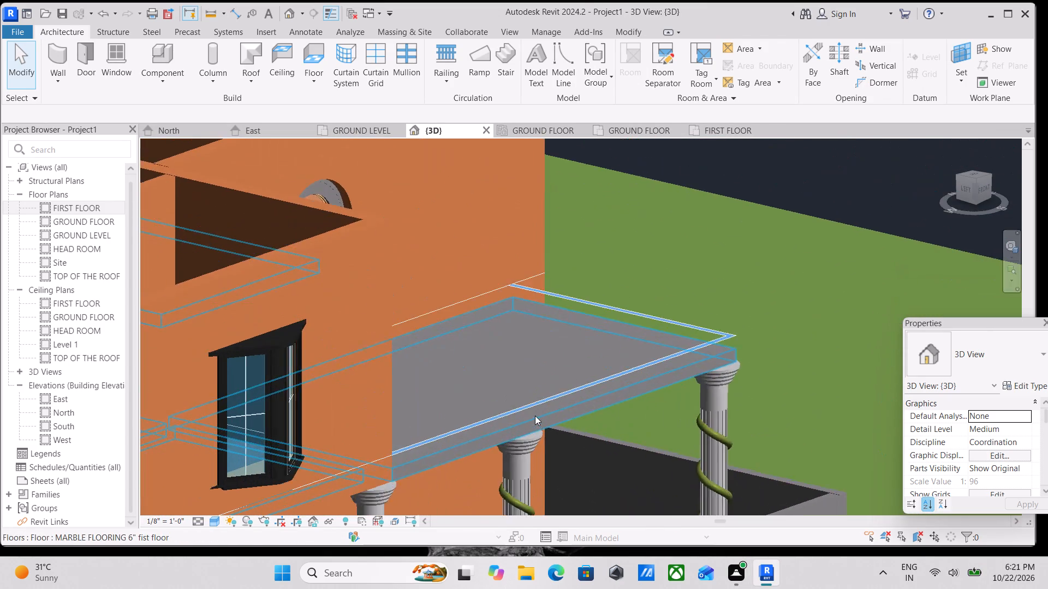
Inspect the long window facade, the columns along it and the corner where the staircase enters the building.
scroll(535, 415, "down", 1)
middle_click_drag(535, 414, 823, 411)
scroll(395, 407, "down", 1)
middle_click_drag(404, 405, 731, 404)
scroll(397, 402, "down", 2)
middle_click_drag(426, 402, 605, 414)
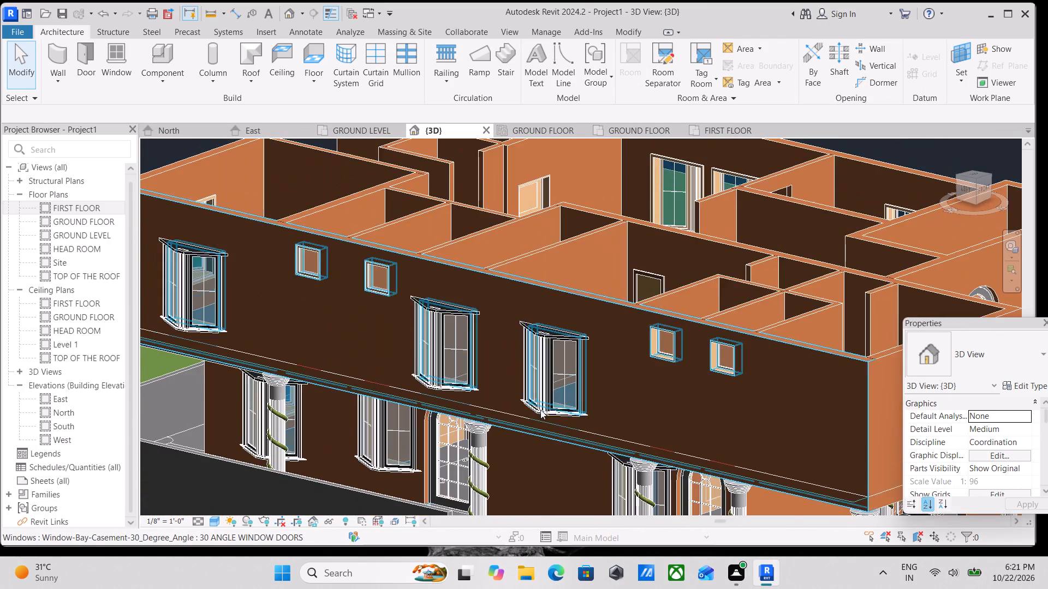
scroll(540, 410, "down", 3)
middle_click_drag(567, 414, 569, 443)
scroll(588, 448, "down", 1)
middle_click_drag(588, 448, 610, 442)
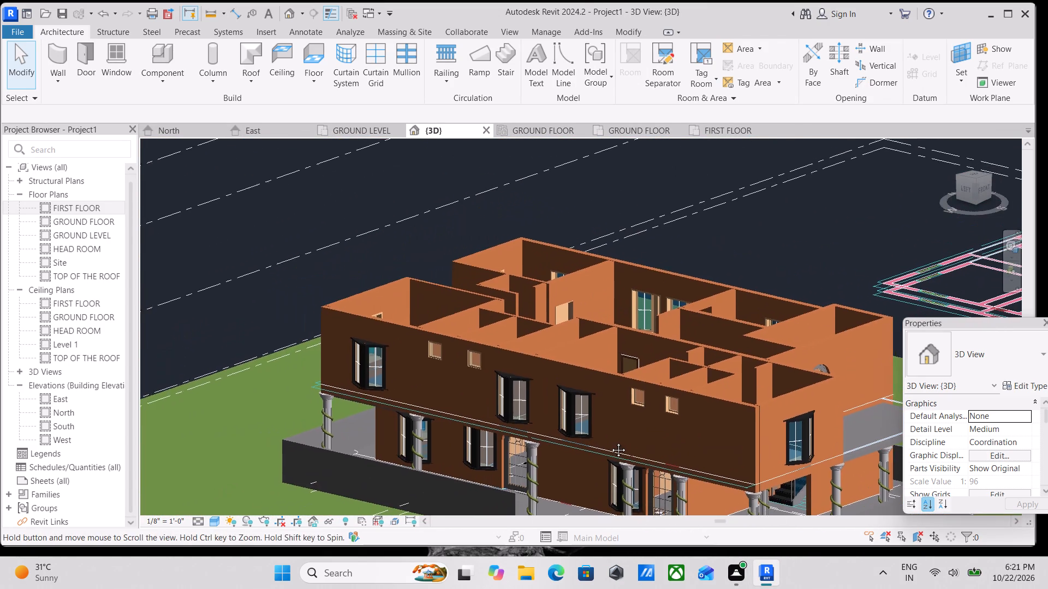
middle_click_drag(610, 442, 611, 441)
middle_click_drag(648, 467, 504, 447)
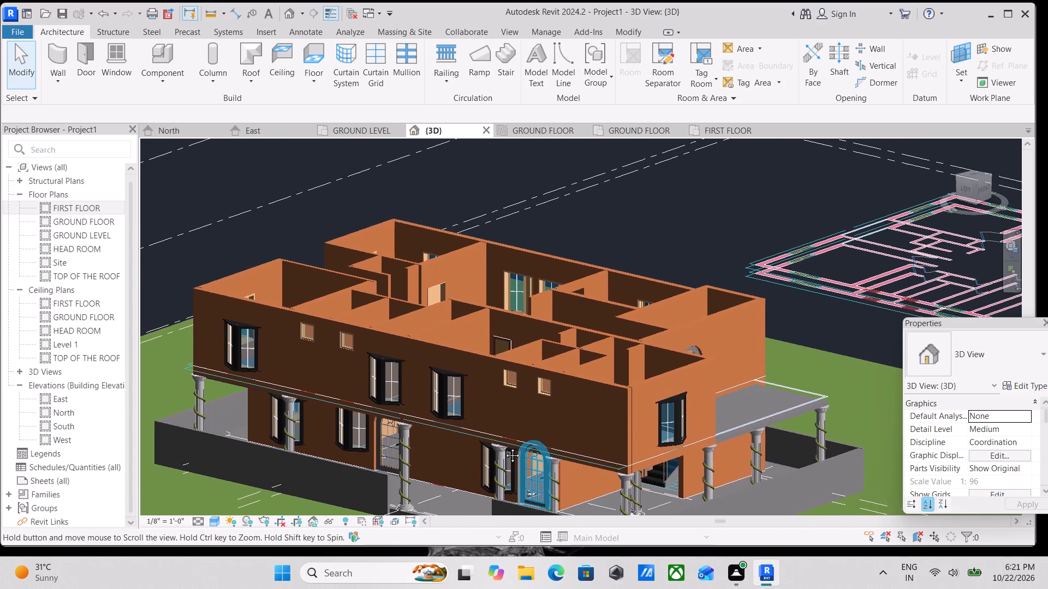
middle_click_drag(504, 447, 455, 412)
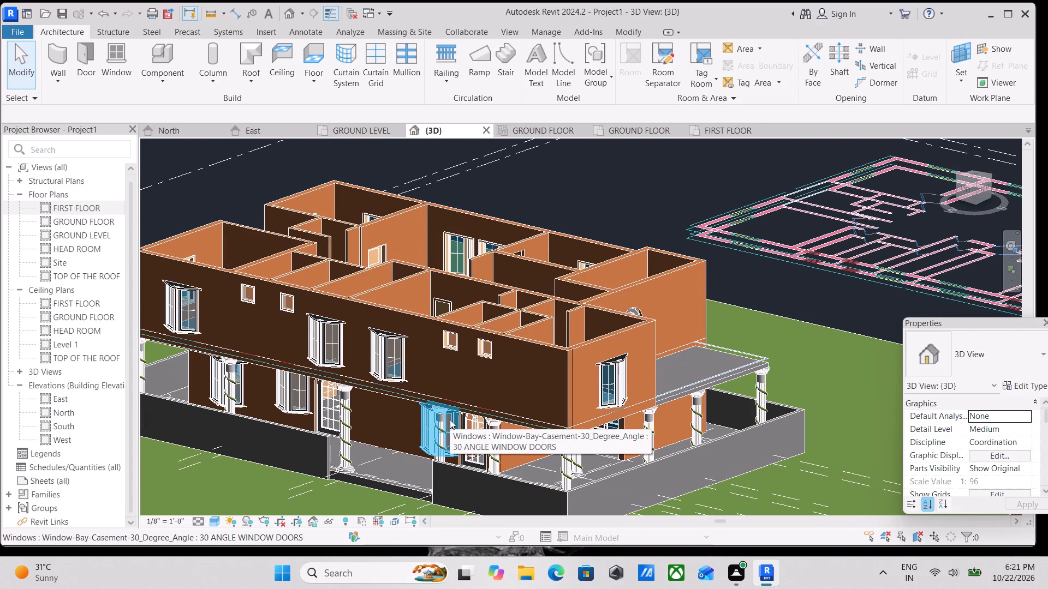
scroll(630, 454, "down", 1)
scroll(644, 454, "up", 5)
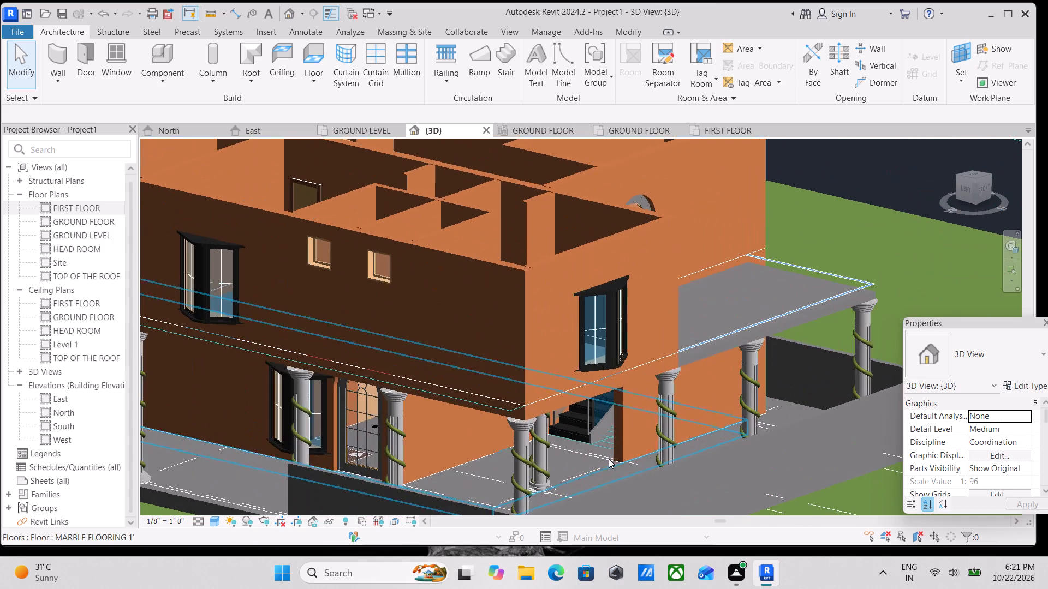
middle_click_drag(617, 436, 639, 530)
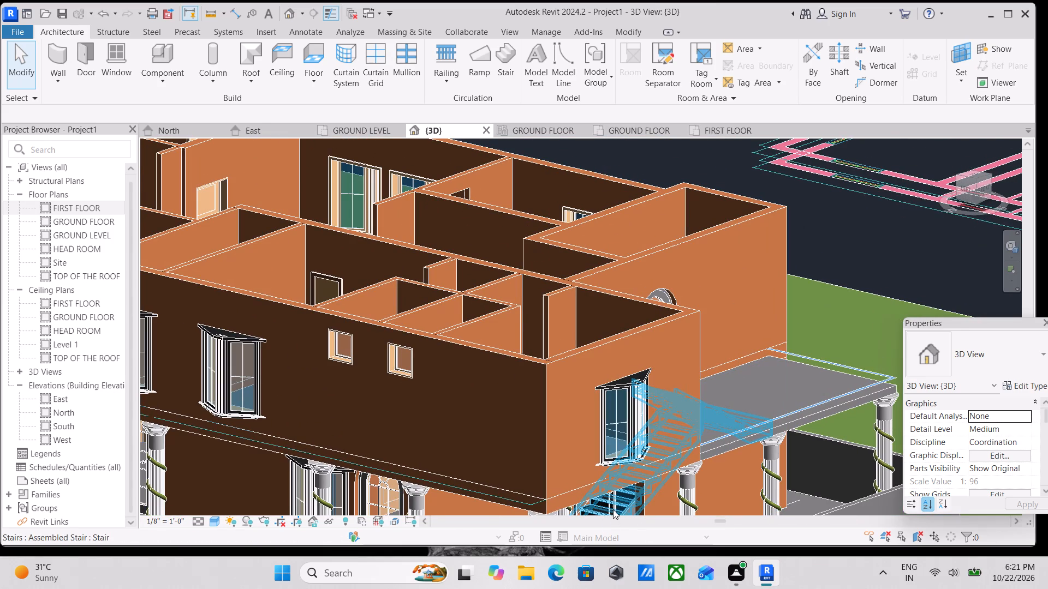
Examine the ground-floor staircase and its railings from above within the stairwell walls.
left_click(613, 509)
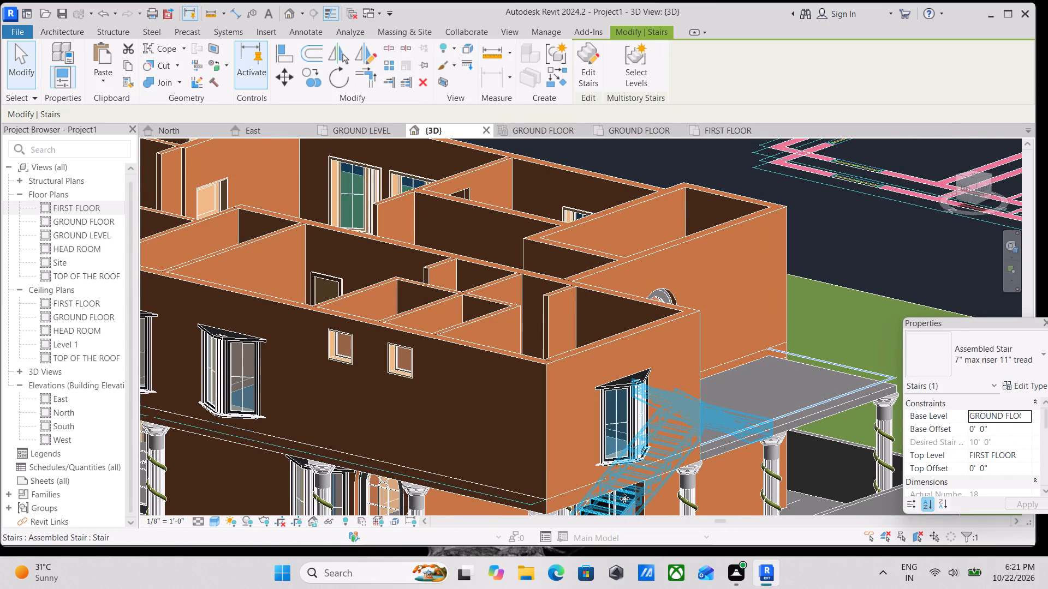
scroll(624, 498, "down", 1)
middle_click_drag(618, 510, 651, 506, "shift")
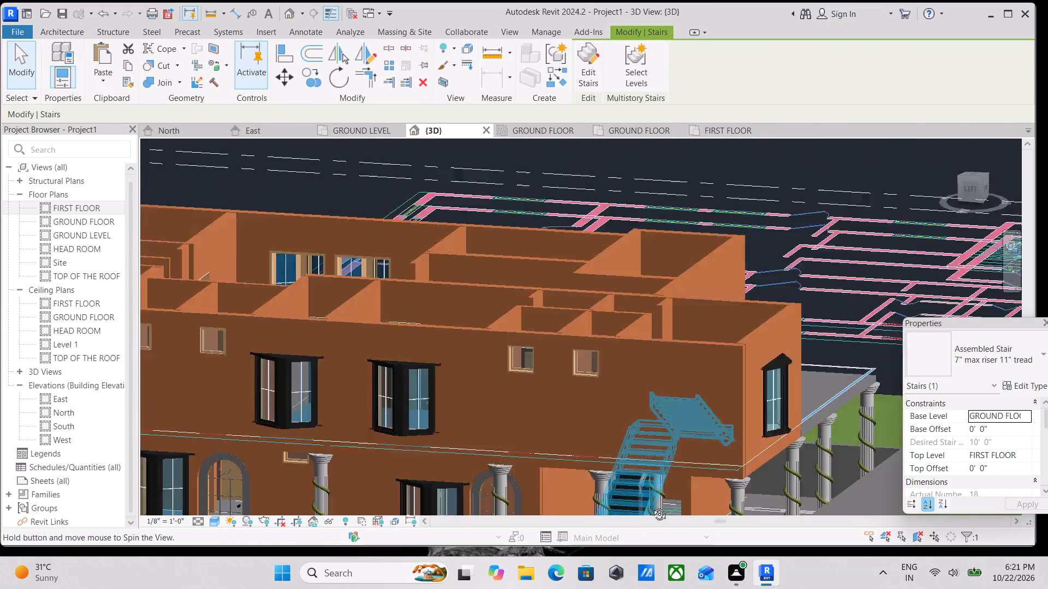
middle_click_drag(651, 506, 761, 585, "shift")
scroll(666, 317, "down", 1, "shift")
middle_click_drag(666, 320, 695, 549, "shift")
scroll(748, 470, "up", 1)
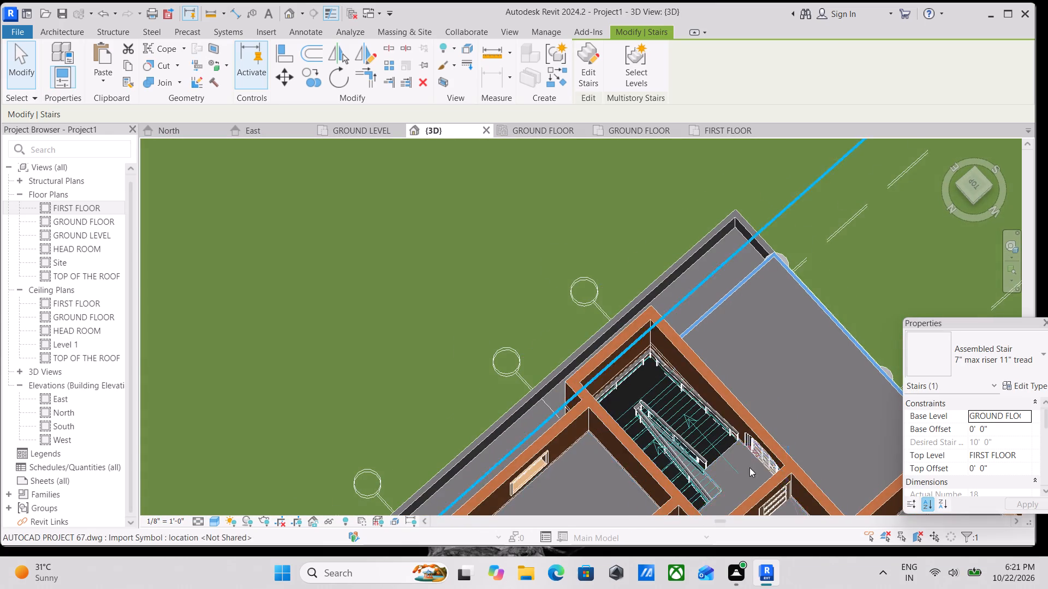
scroll(749, 467, "up", 2)
scroll(630, 323, "up", 2)
scroll(602, 377, "down", 3)
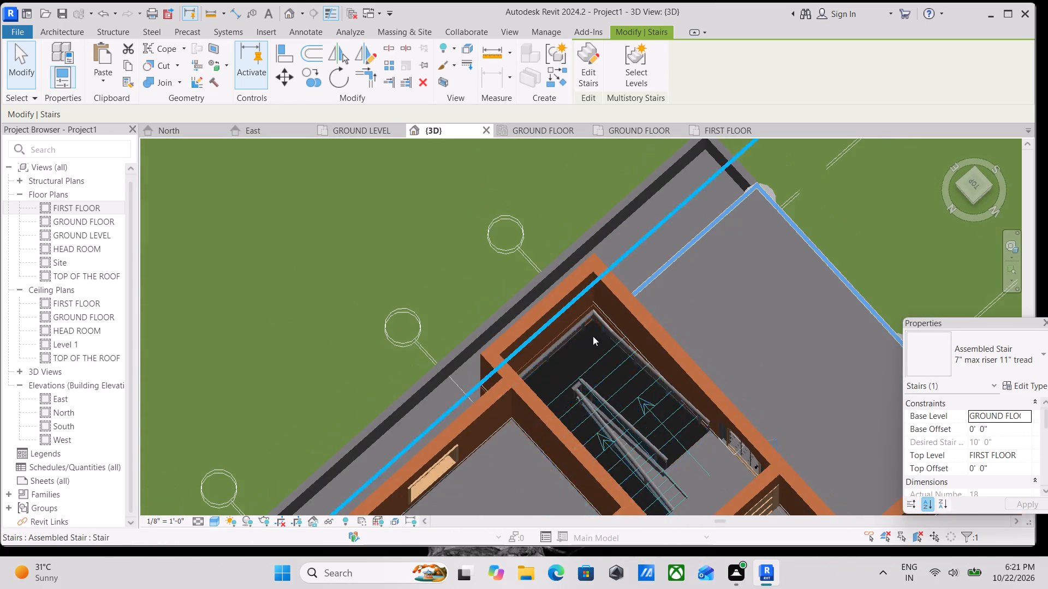
left_click(586, 348, "ctrl")
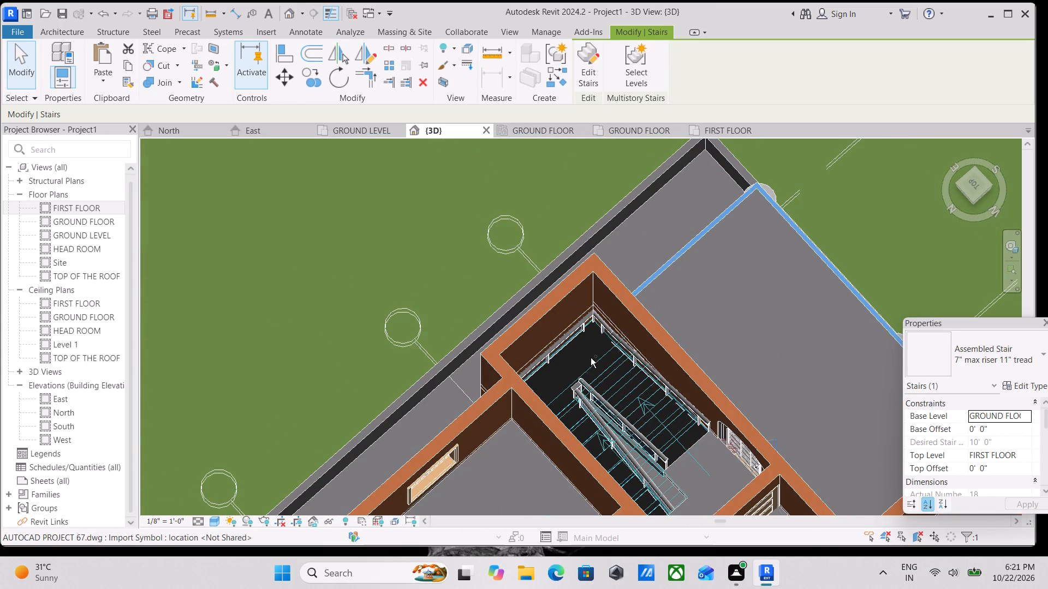
scroll(628, 330, "up", 4)
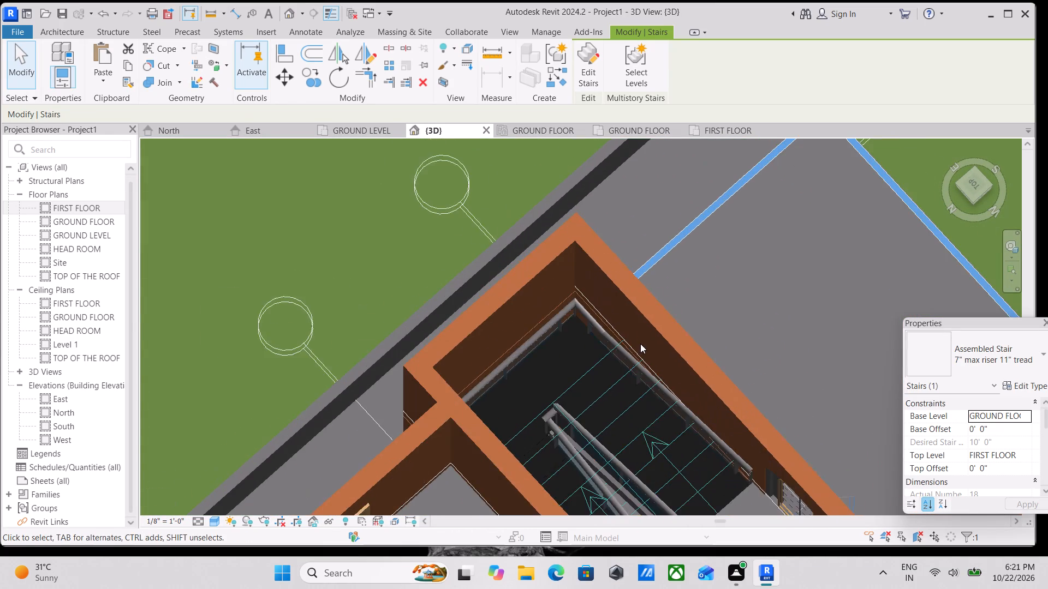
scroll(640, 344, "up", 2)
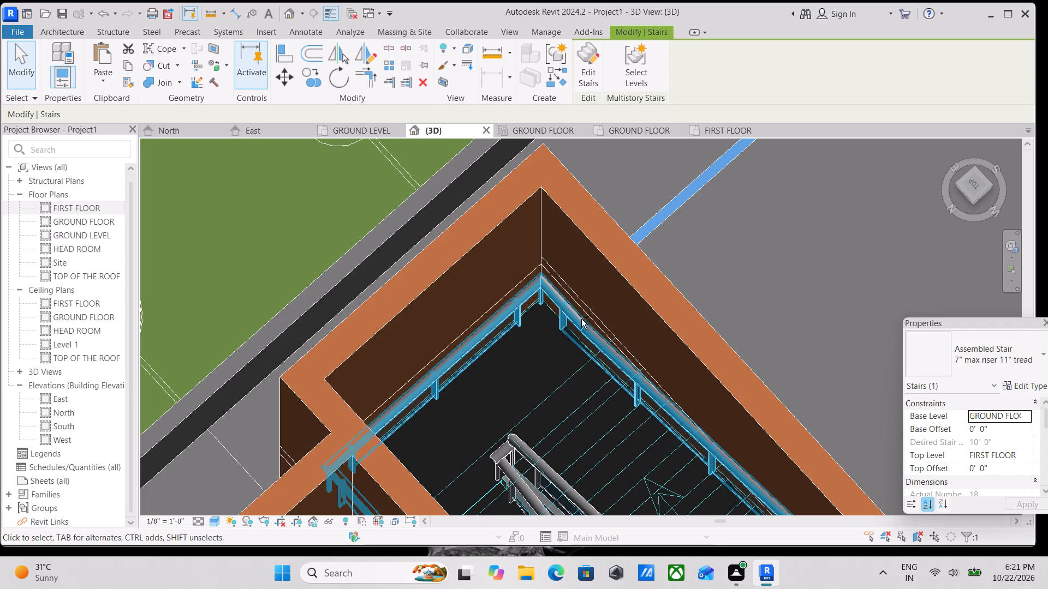
left_click(583, 323, "ctrl")
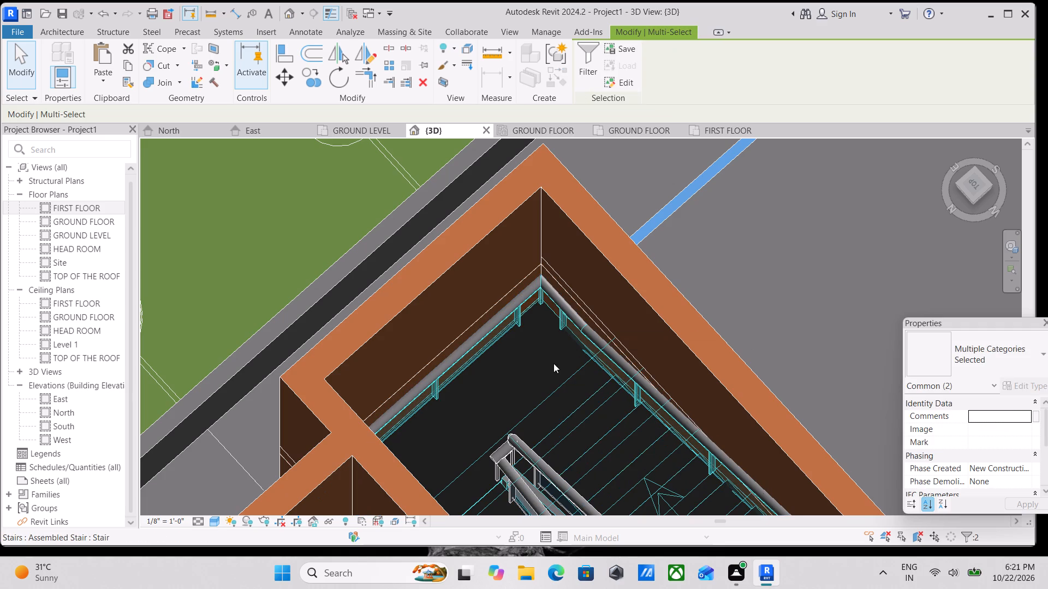
left_click(439, 368, "ctrl")
scroll(440, 368, "down", 2)
middle_click_drag(440, 368, 467, 298)
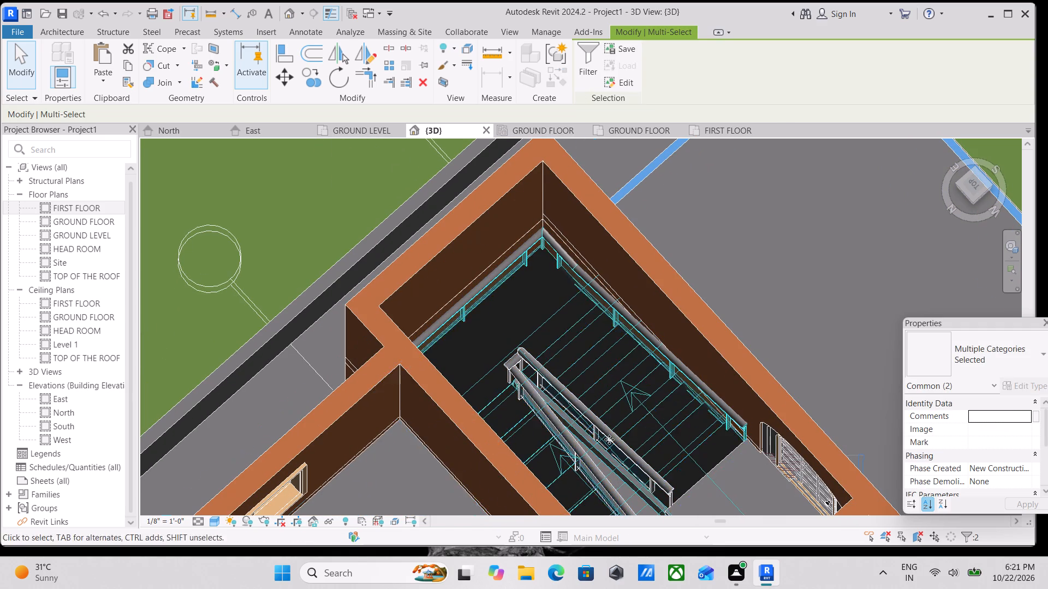
scroll(632, 384, "down", 4)
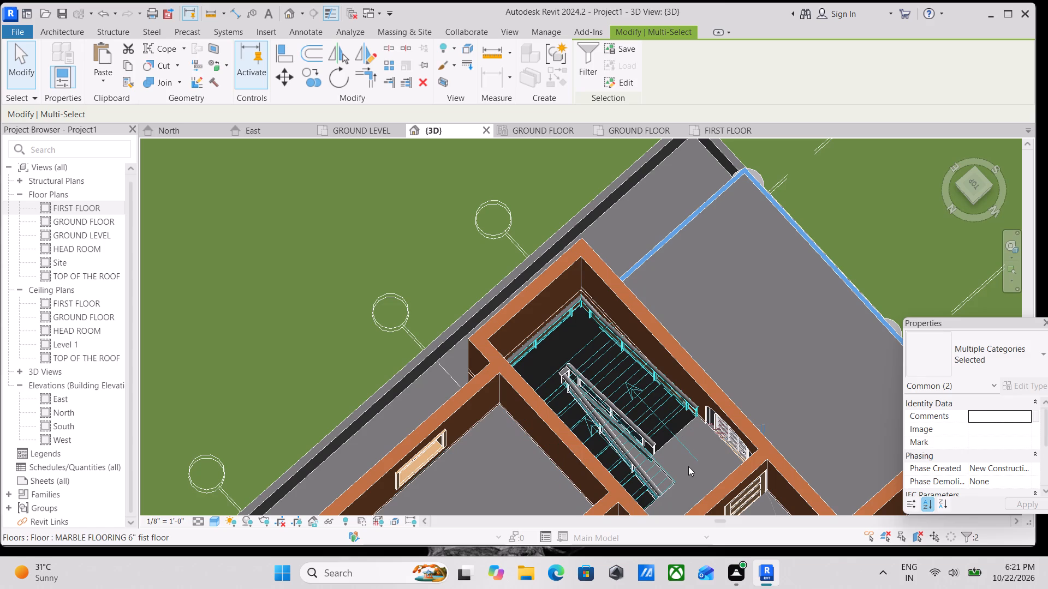
Select the stairwell elements and filter them to Railings, Top Rails, Stairs, Runs and Supports only.
left_click_drag(680, 453, 617, 420)
left_click(636, 74)
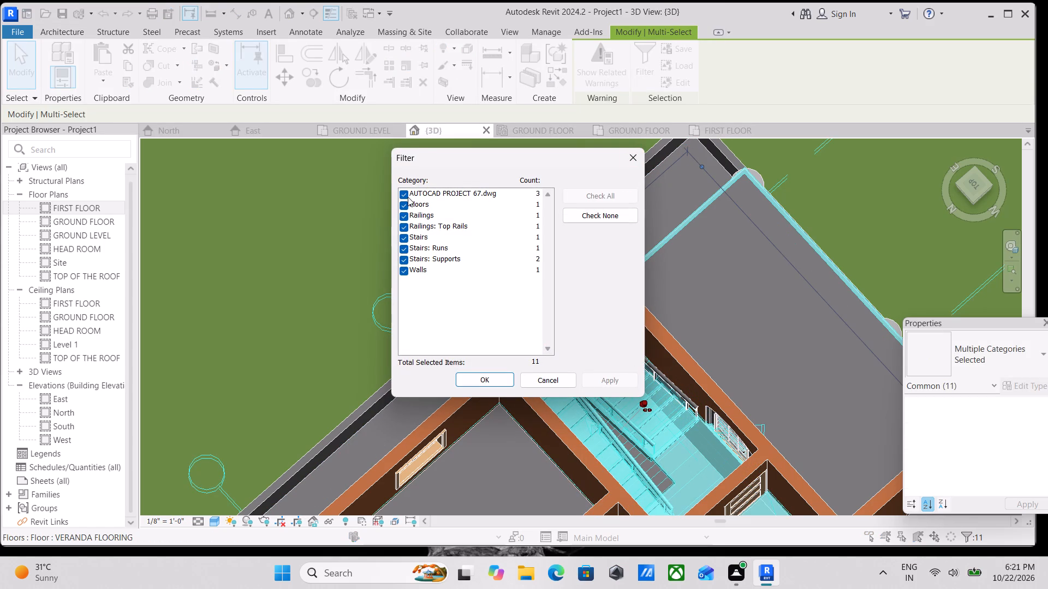
left_click(408, 197)
left_click(400, 194)
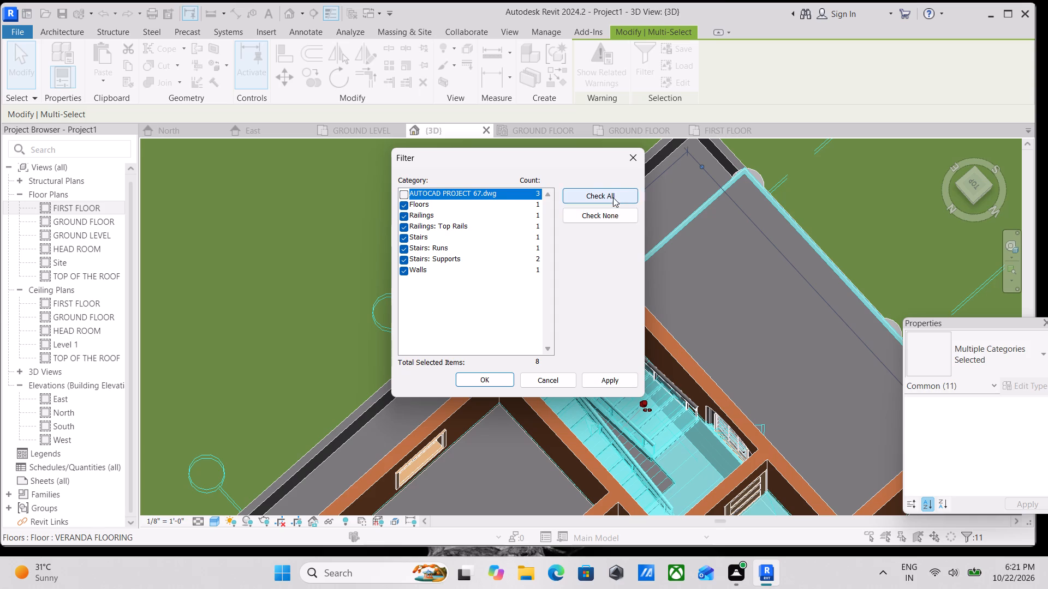
left_click(614, 216)
left_click(405, 215)
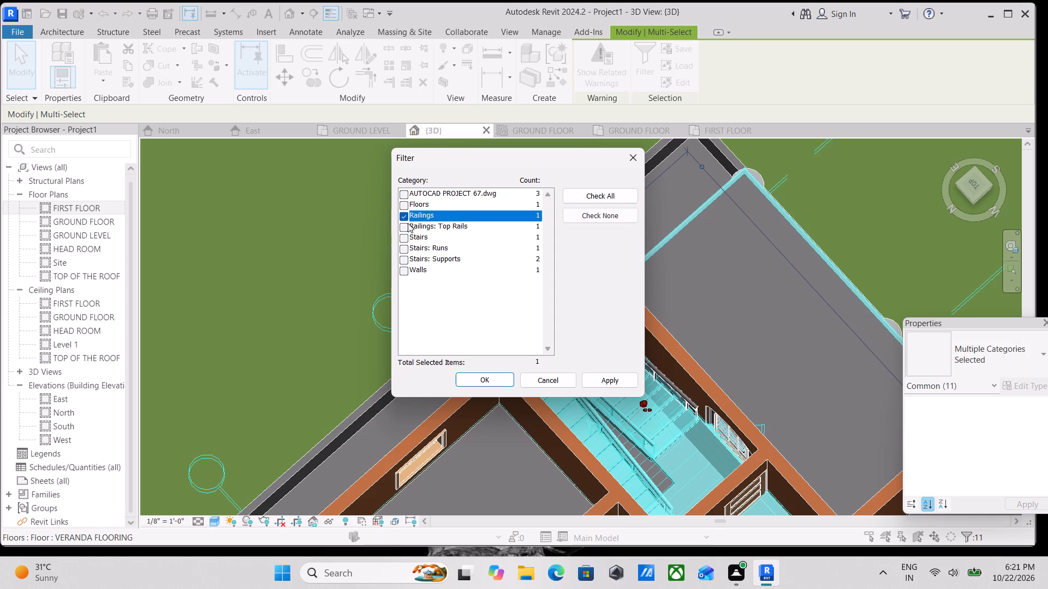
left_click(408, 223)
left_click(407, 237)
left_click(409, 249)
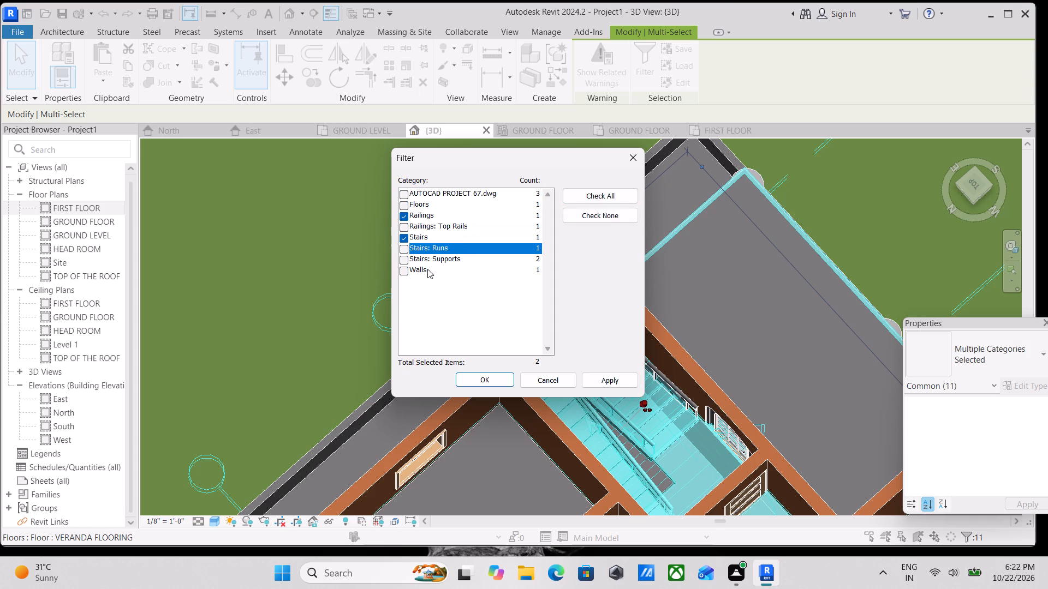
left_click(408, 259)
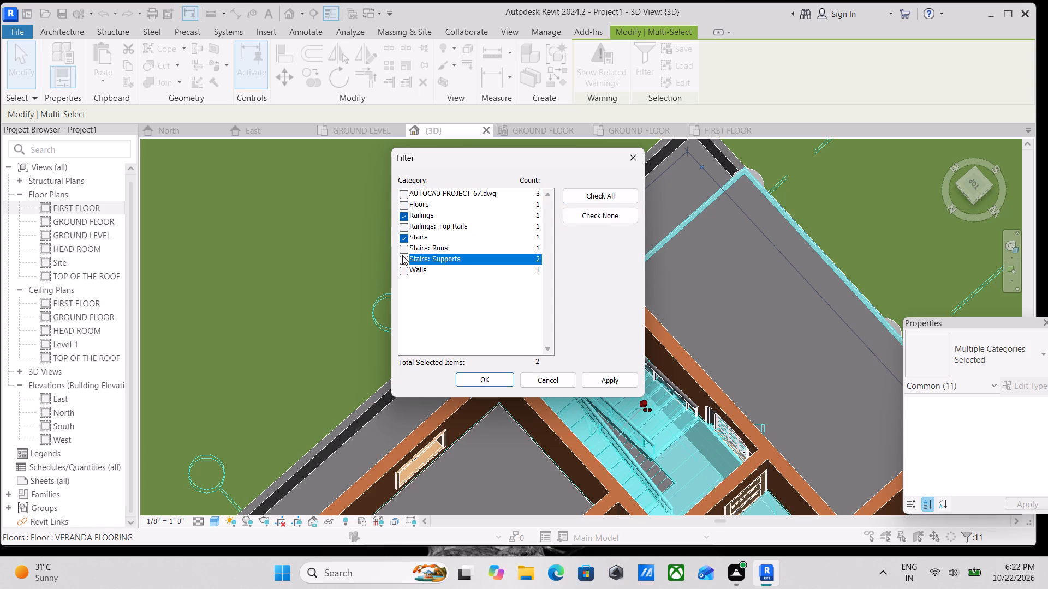
left_click(402, 255)
left_click(402, 247)
left_click(406, 223)
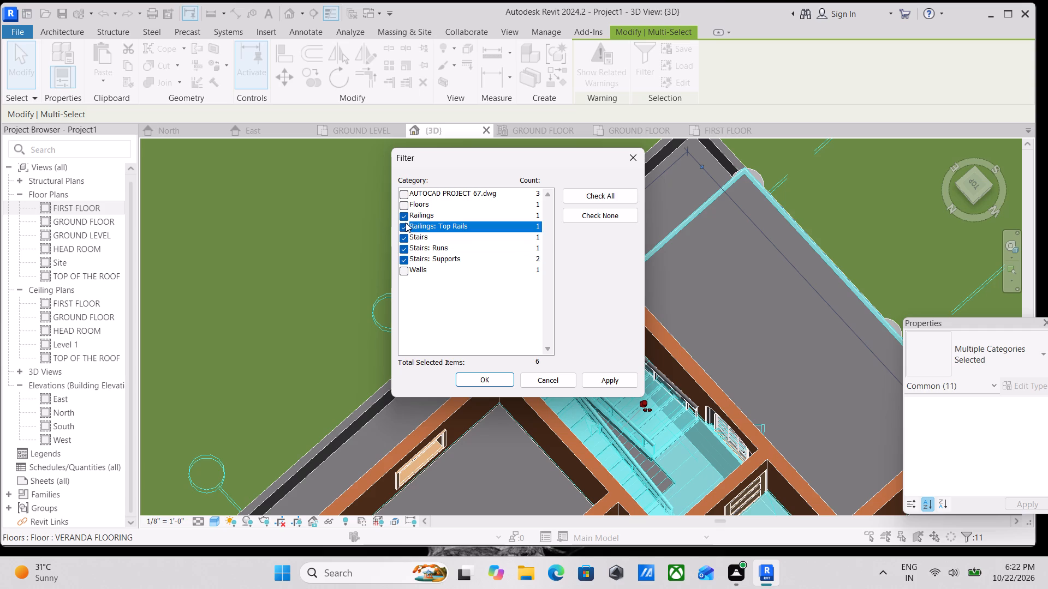
left_click(600, 377)
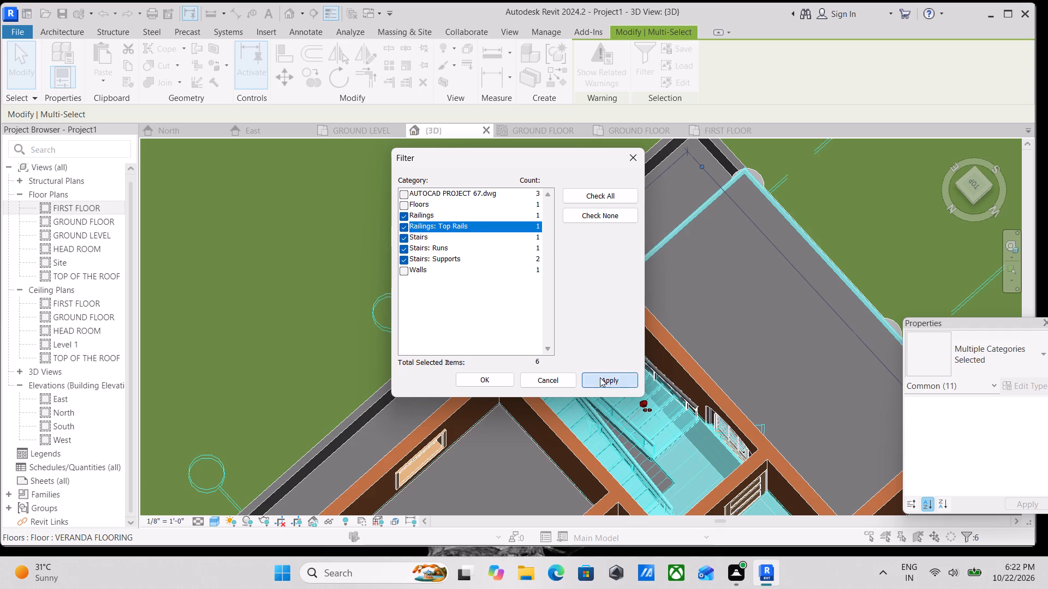
left_click(481, 384)
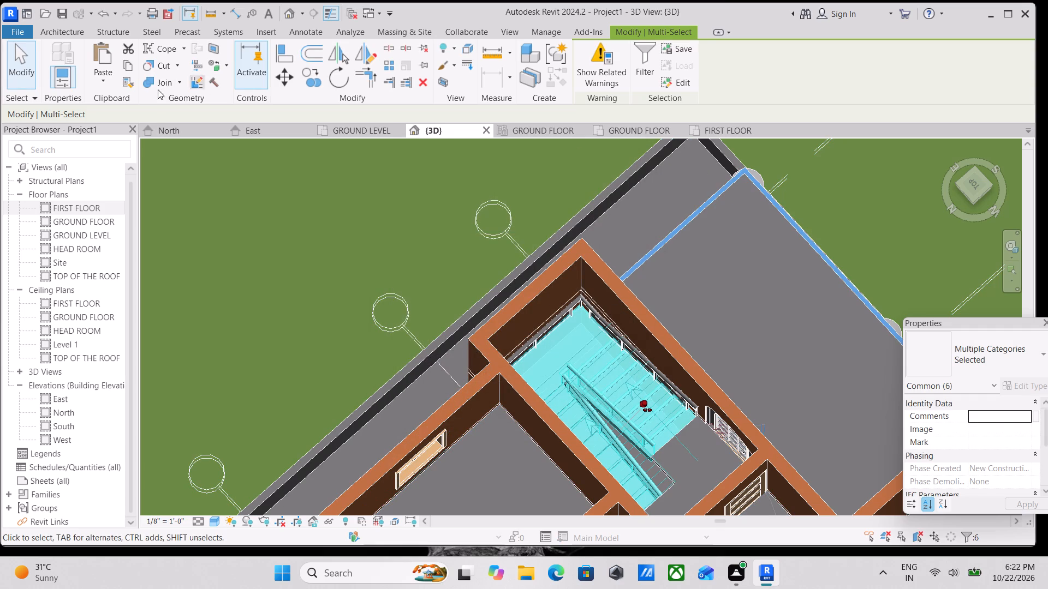
Copy the selected staircase and railings and paste them aligned to the FIRST FLOOR level.
left_click(133, 70)
left_click(110, 76)
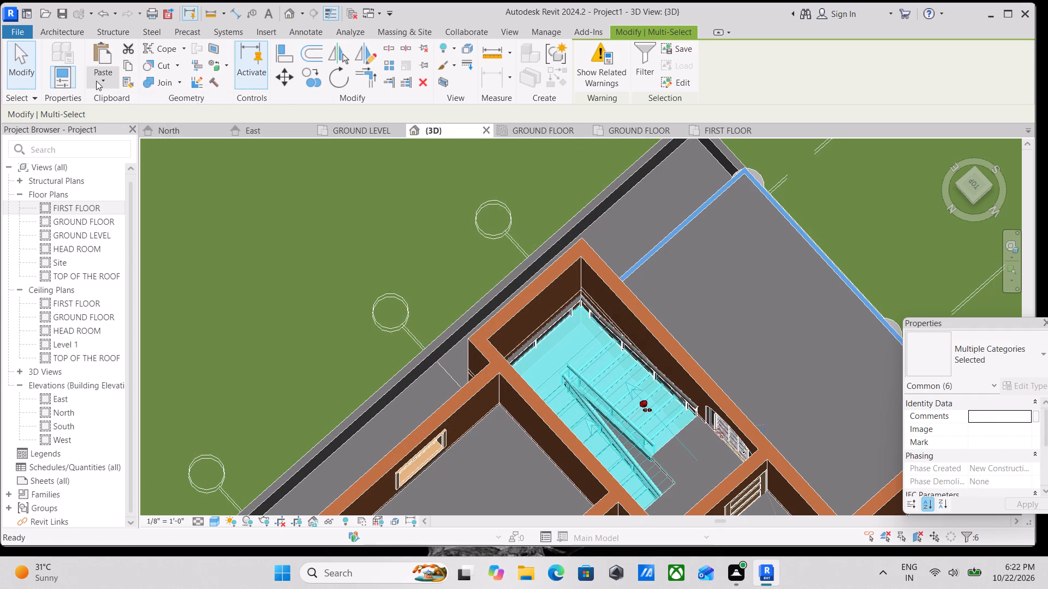
left_click(117, 130)
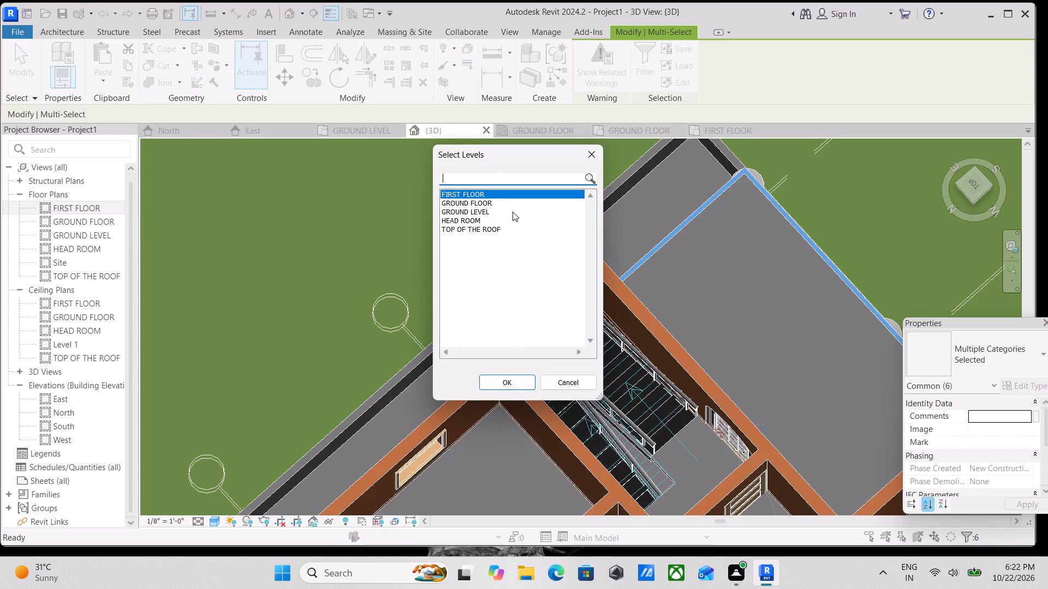
left_click(503, 382)
scroll(543, 344, "down", 4)
scroll(596, 341, "down", 6)
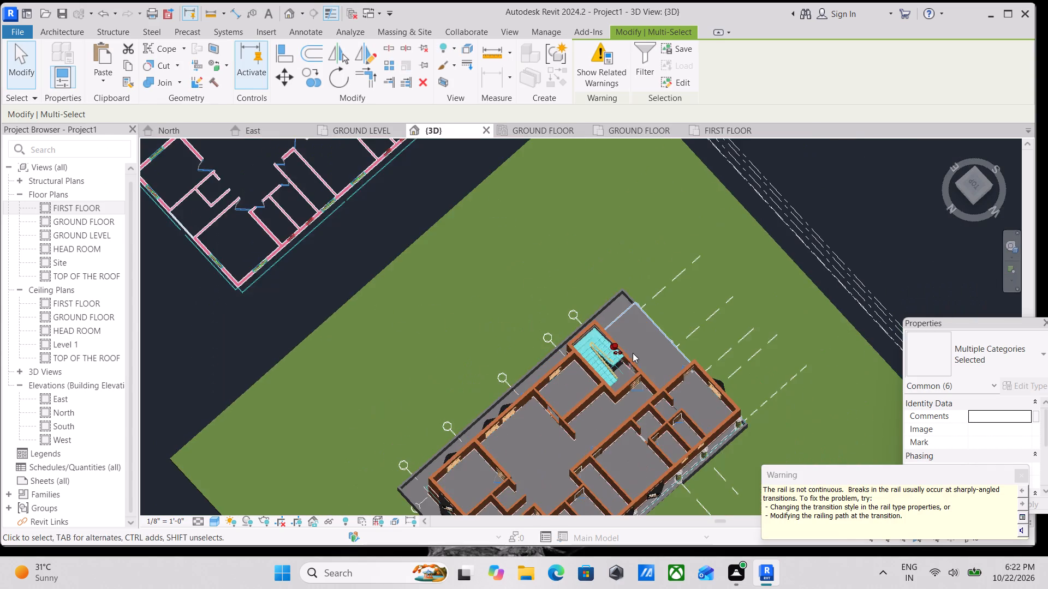
scroll(646, 360, "down", 2)
middle_click_drag(661, 376, 635, 377, "shift")
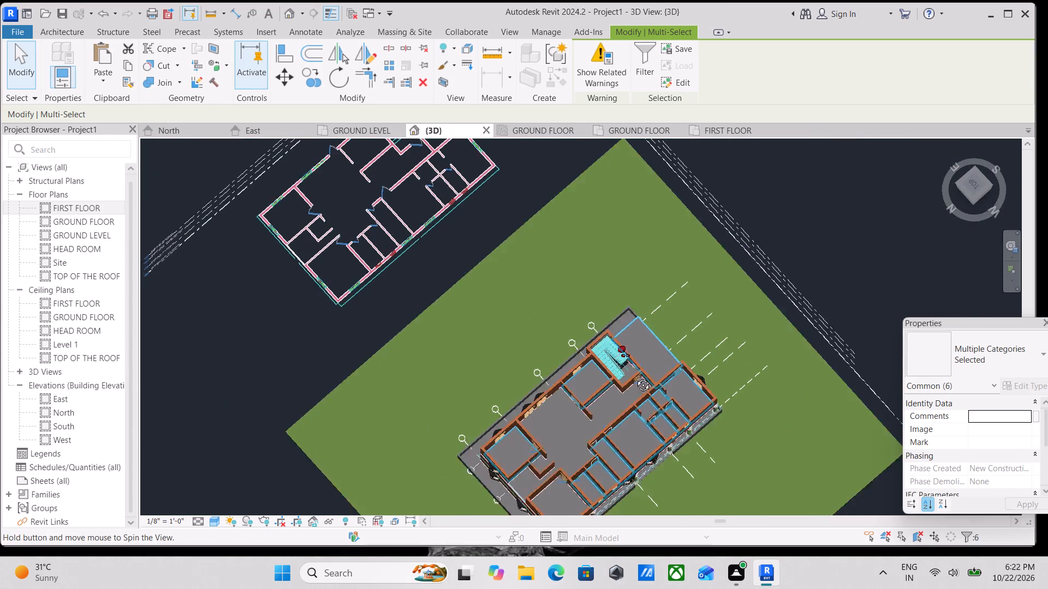
Examine the model with the pasted staircase from several sides, ending at the rear corner with the open first-floor balcony slab.
middle_click_drag(635, 377, 369, 212, "shift")
middle_click_drag(624, 376, 656, 190, "shift")
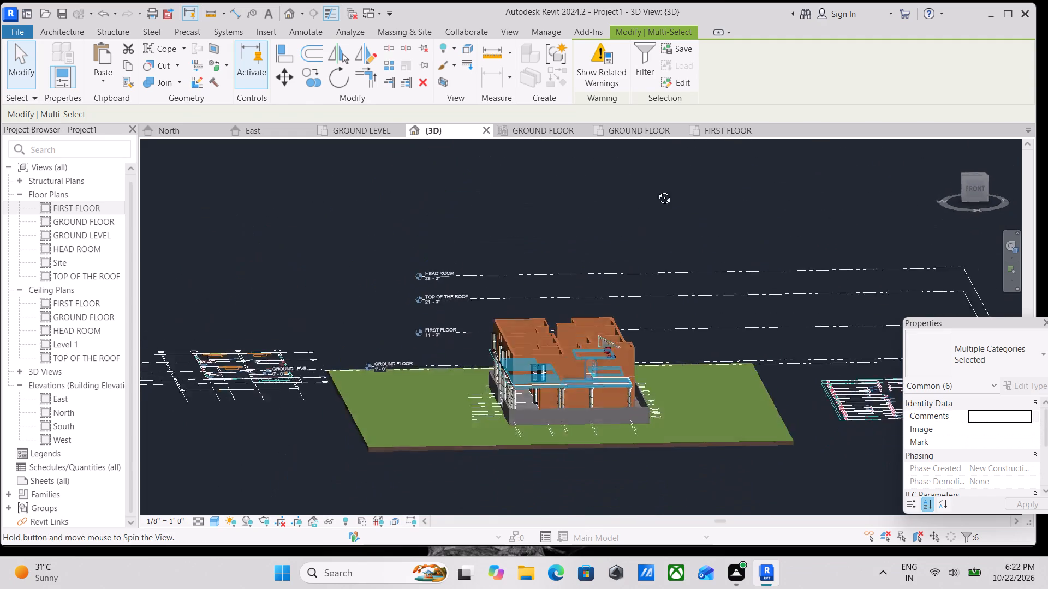
middle_click_drag(656, 190, 784, 183, "shift")
middle_click_drag(618, 369, 763, 408, "shift")
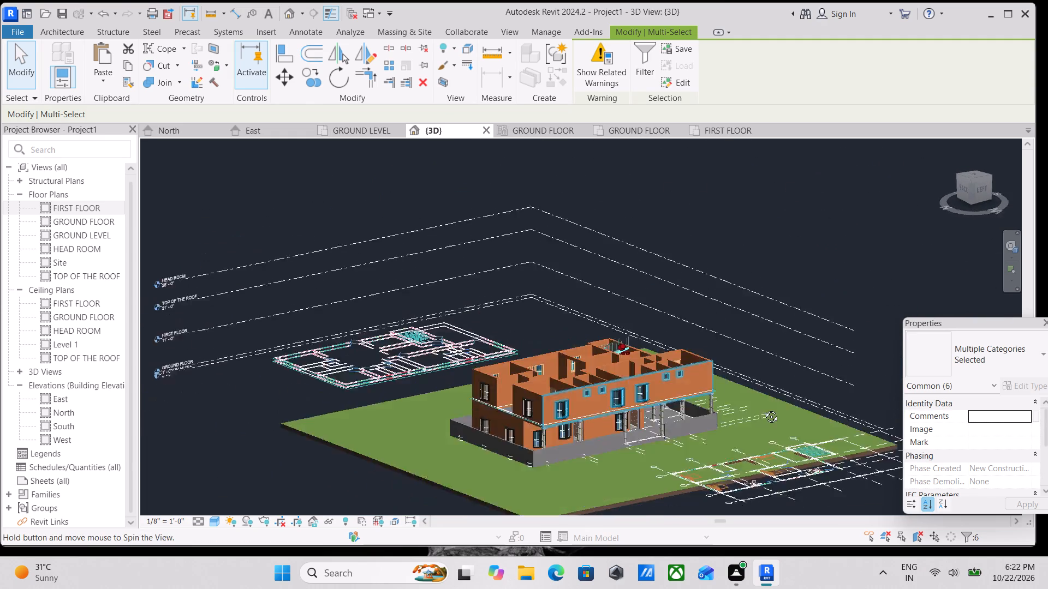
middle_click_drag(763, 408, 784, 402, "shift")
scroll(632, 414, "up", 14)
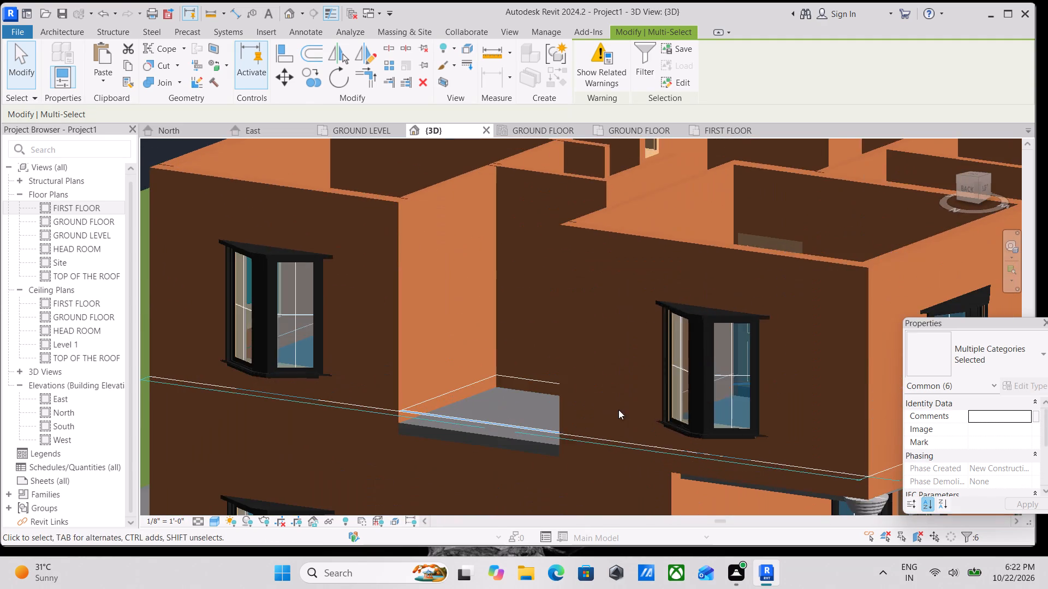
scroll(747, 348, "down", 5)
middle_click_drag(752, 348, 703, 377)
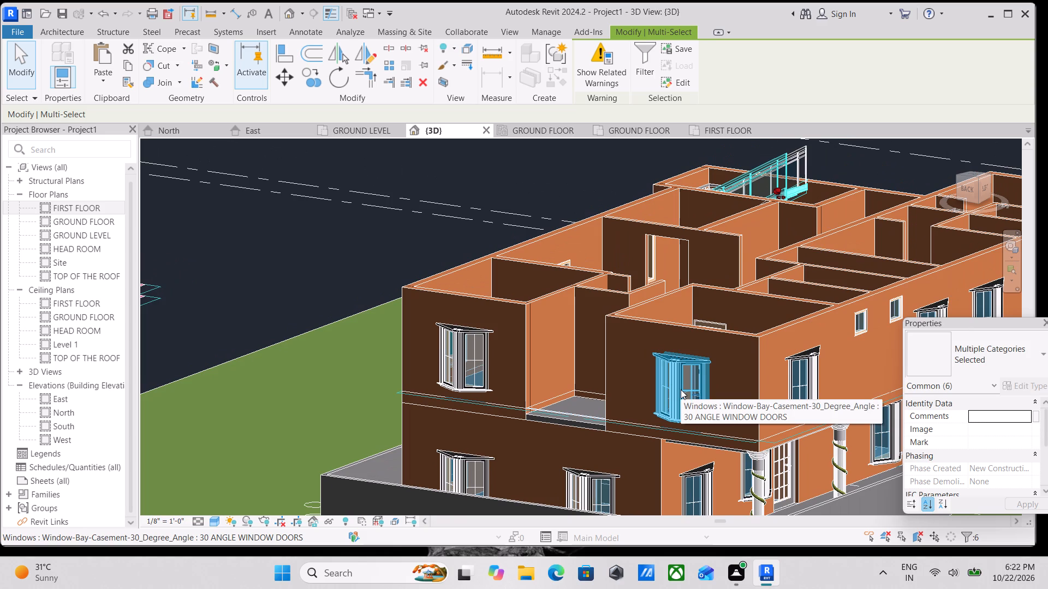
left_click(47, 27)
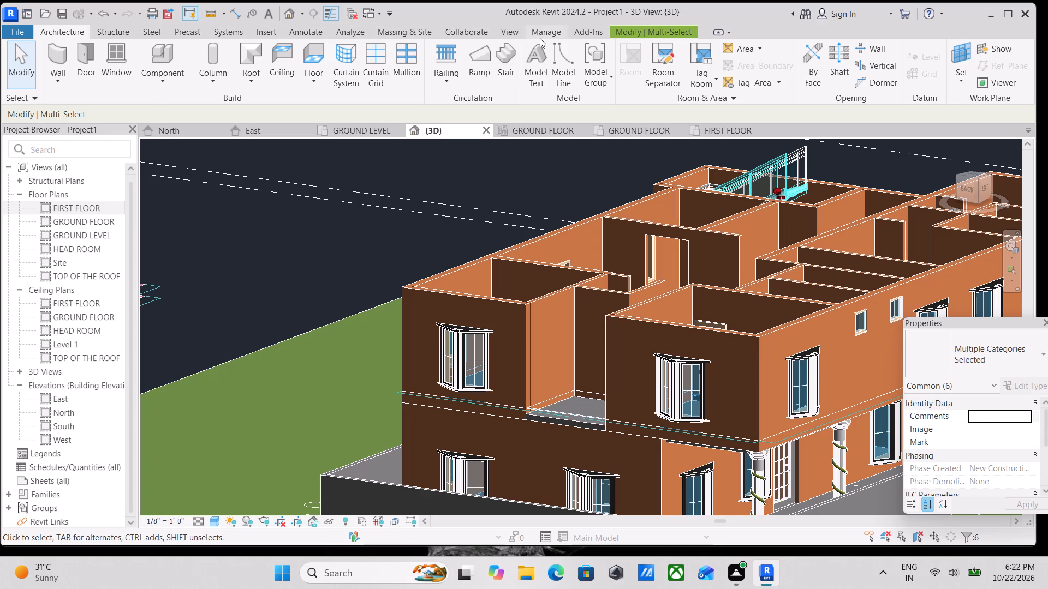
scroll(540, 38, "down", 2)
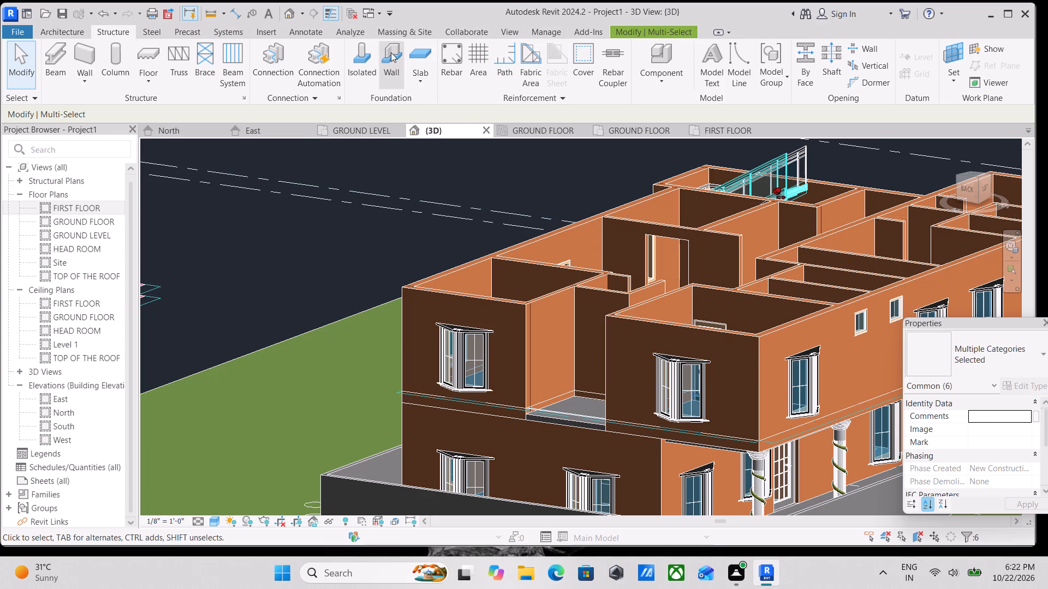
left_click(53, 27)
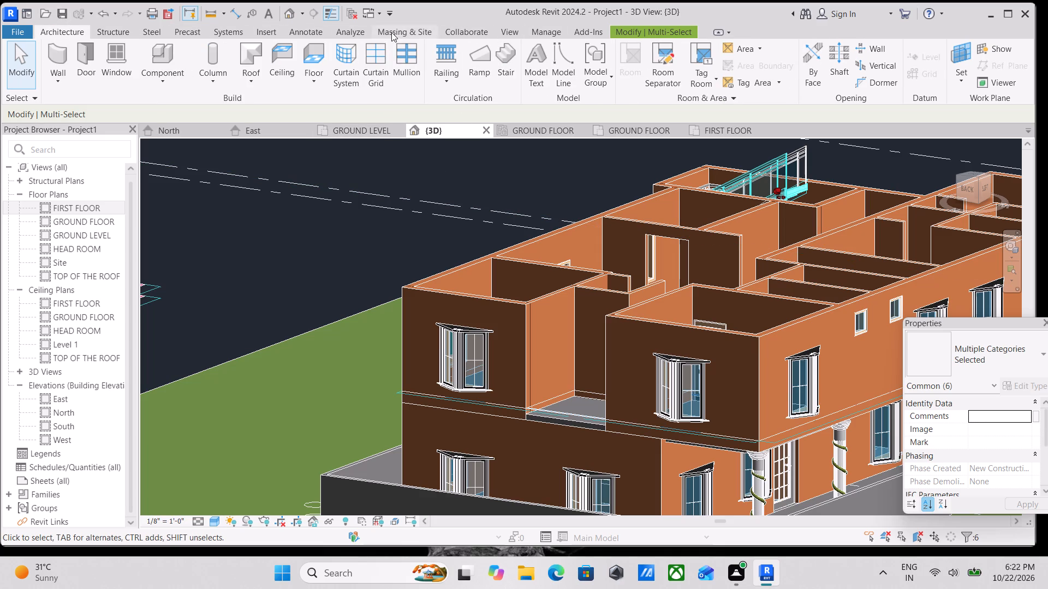
Start loading a family and browse the Imperial library to the Balusters folder inside Railings.
left_click(259, 29)
left_click(540, 65)
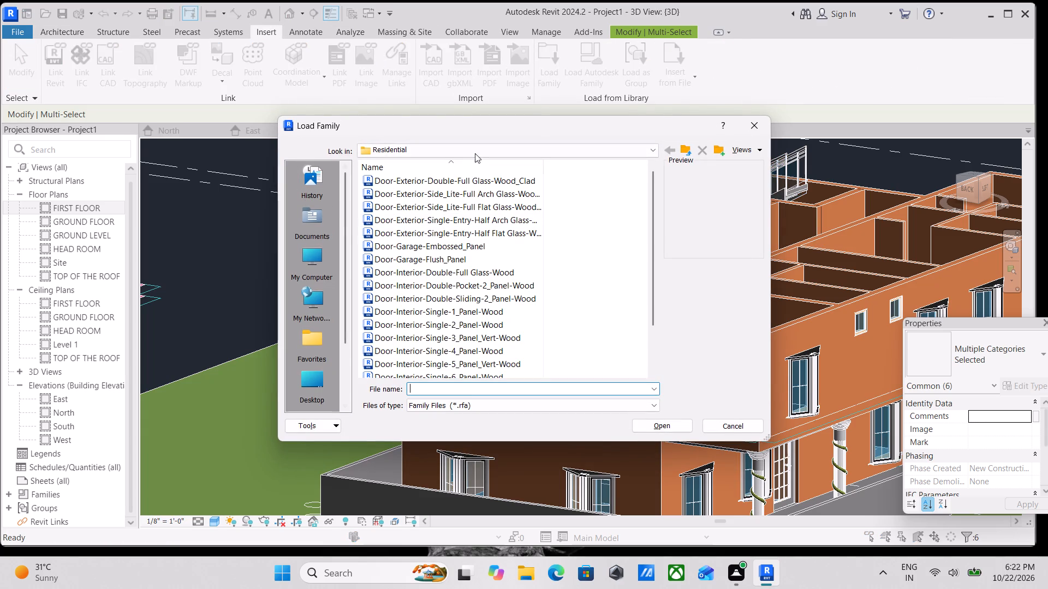
scroll(304, 259, "up", 2)
scroll(312, 286, "down", 4)
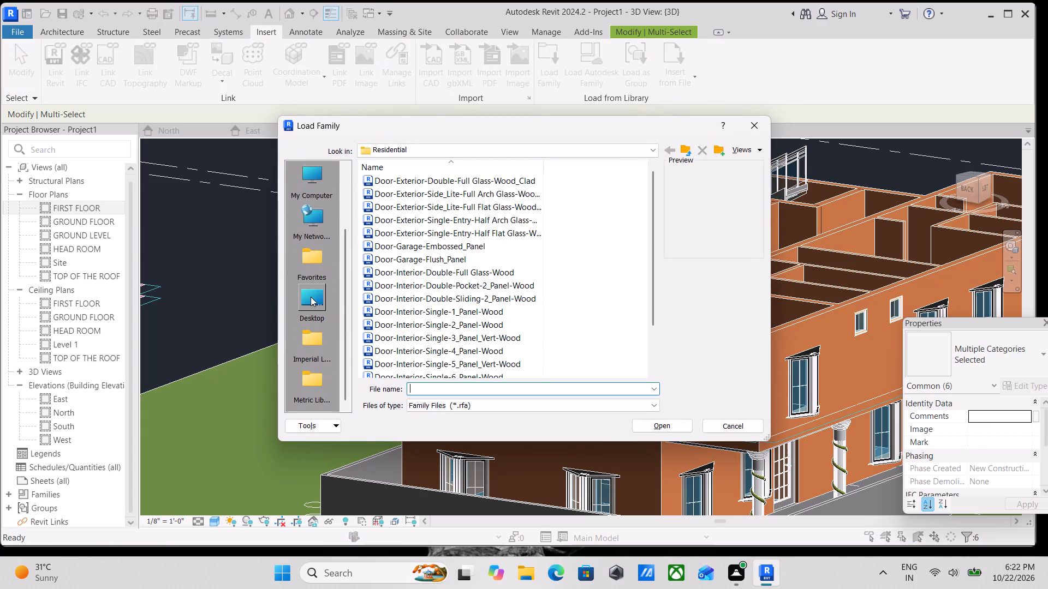
scroll(350, 303, "down", 2)
double_click(307, 295)
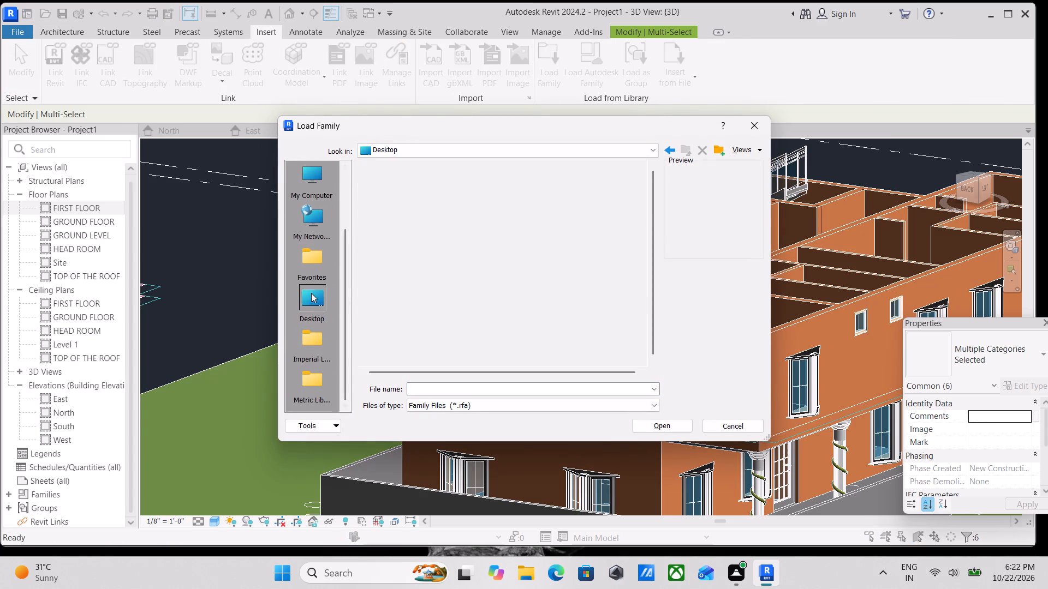
scroll(462, 245, "down", 1)
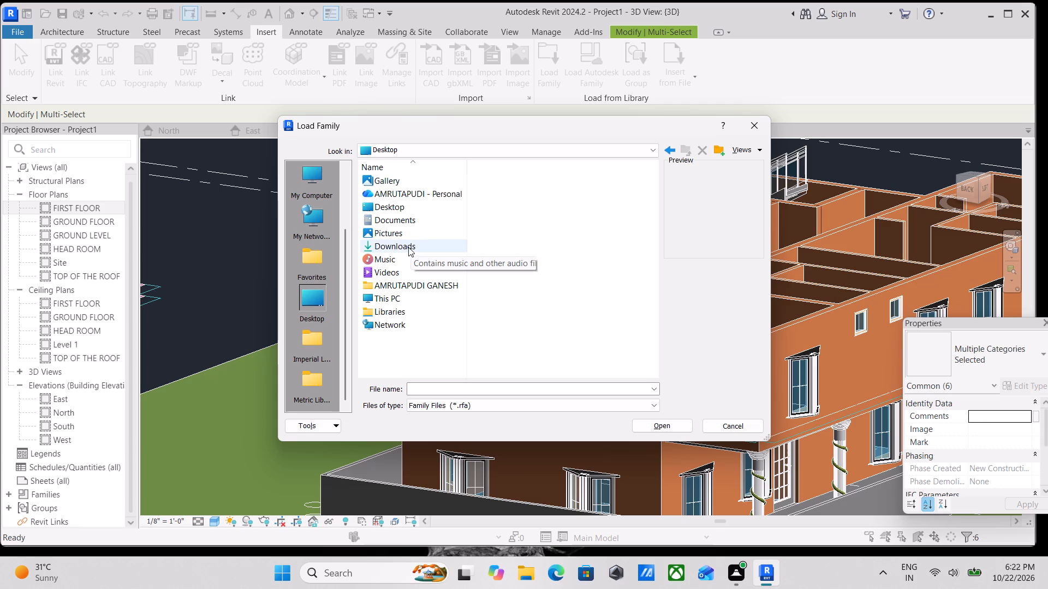
scroll(321, 366, "down", 3)
double_click(317, 345)
scroll(398, 254, "down", 3)
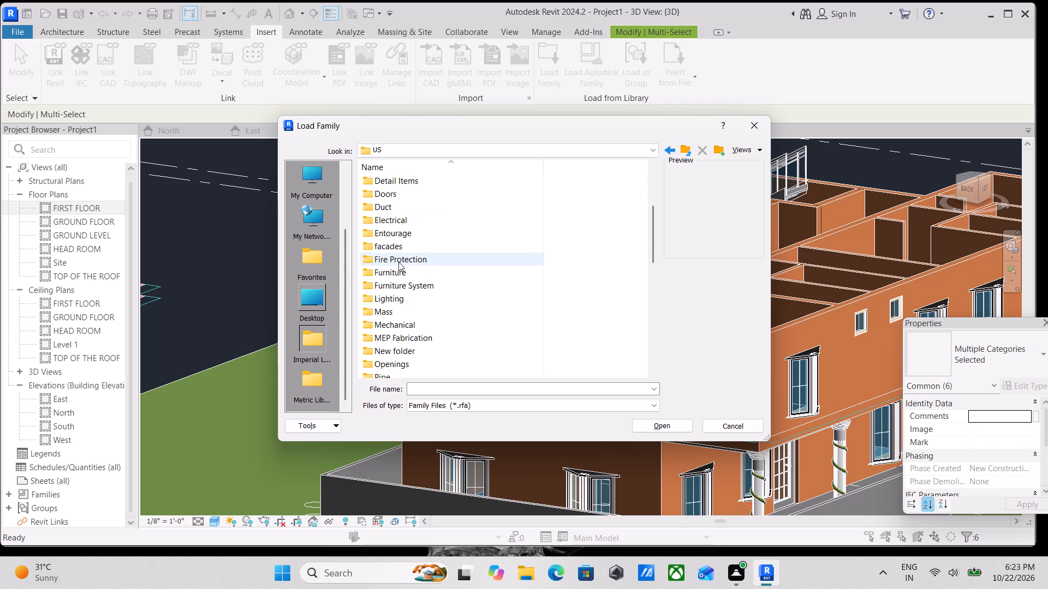
scroll(399, 272, "down", 5)
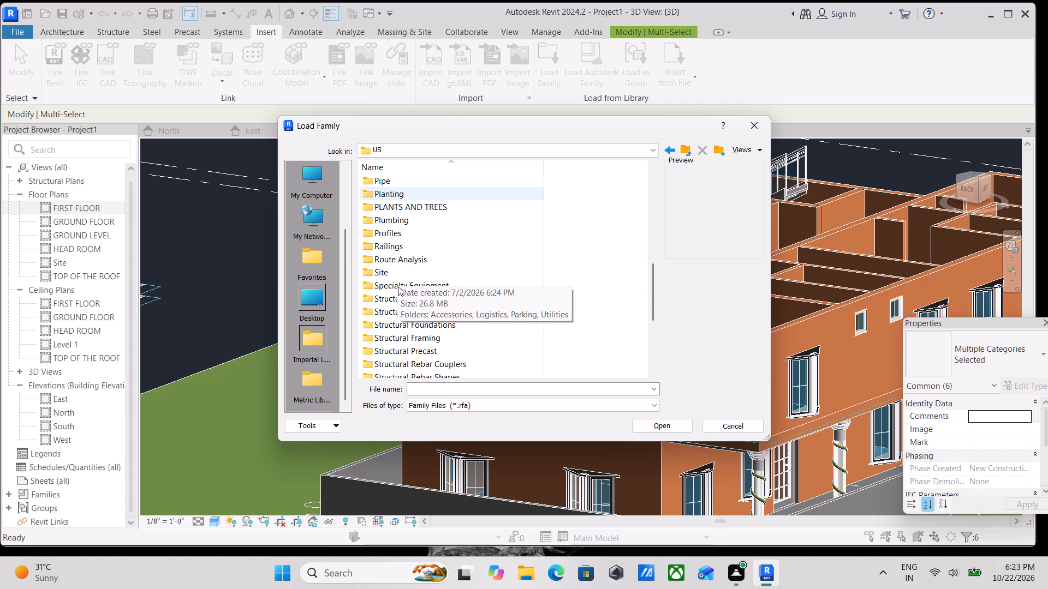
scroll(397, 264, "up", 6)
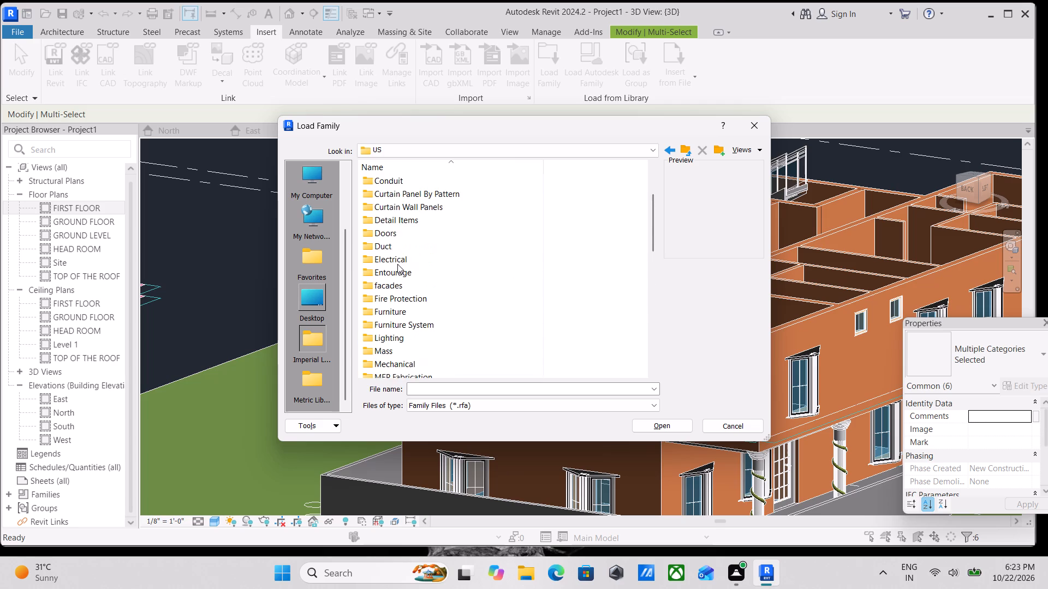
scroll(397, 264, "down", 6)
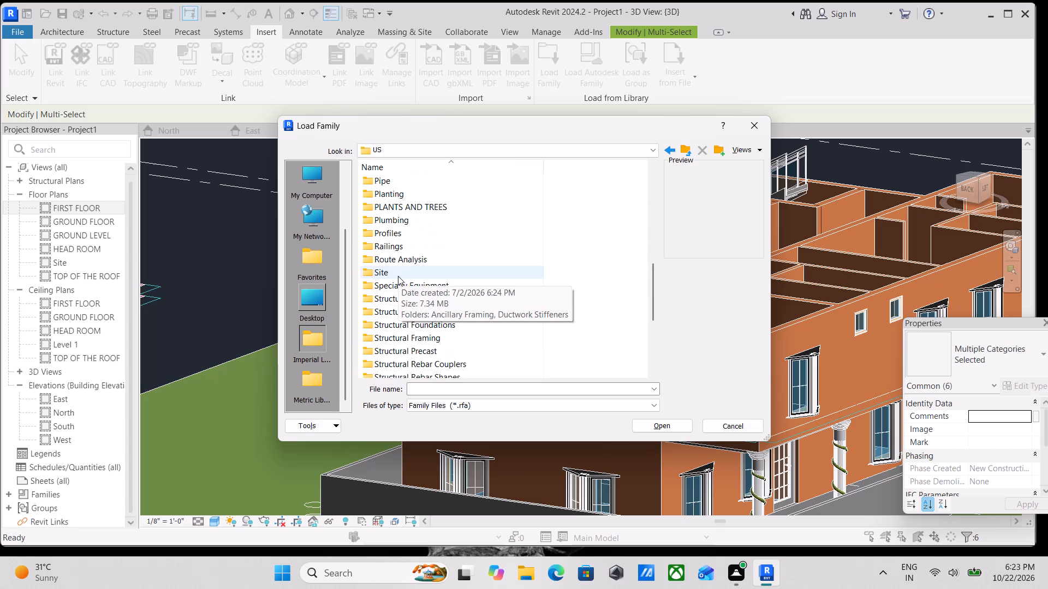
double_click(389, 246)
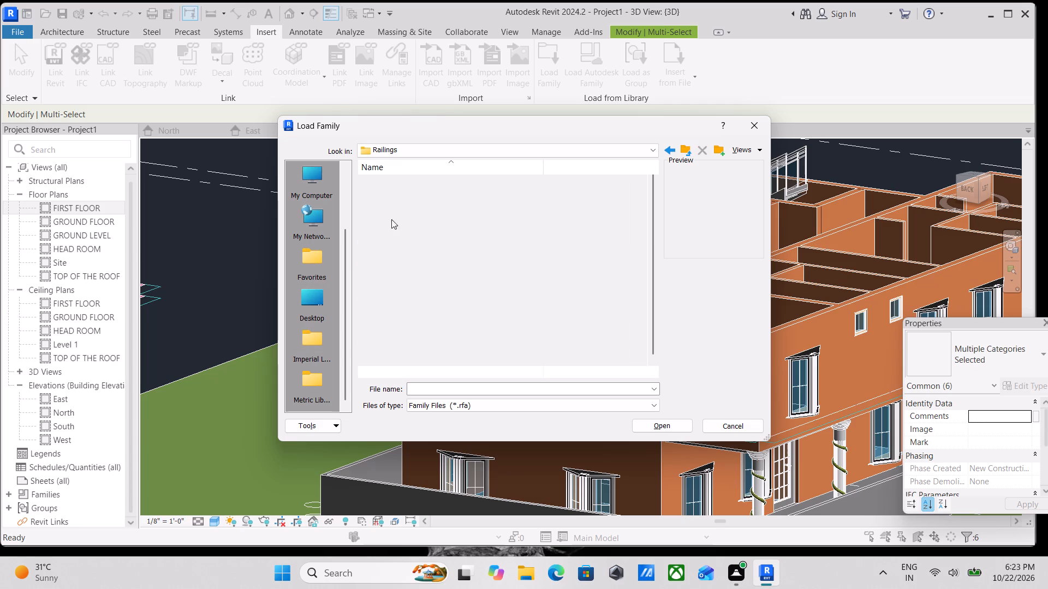
double_click(406, 184)
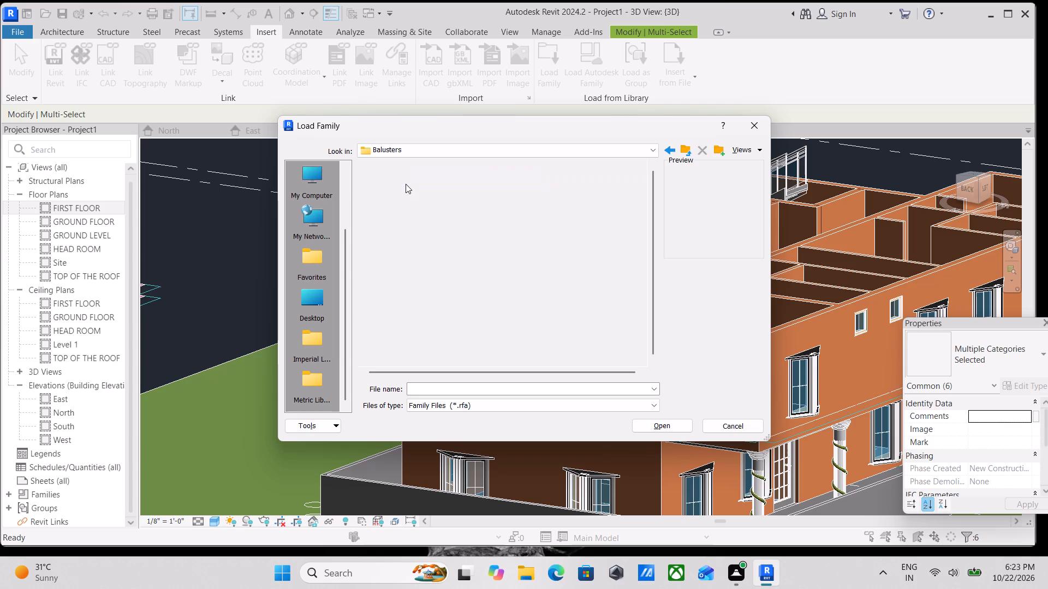
Preview the baluster and panel families in the Balusters folder, from Baluster - Custom1 through Panel - Glass.
left_click(403, 192)
left_click(399, 179)
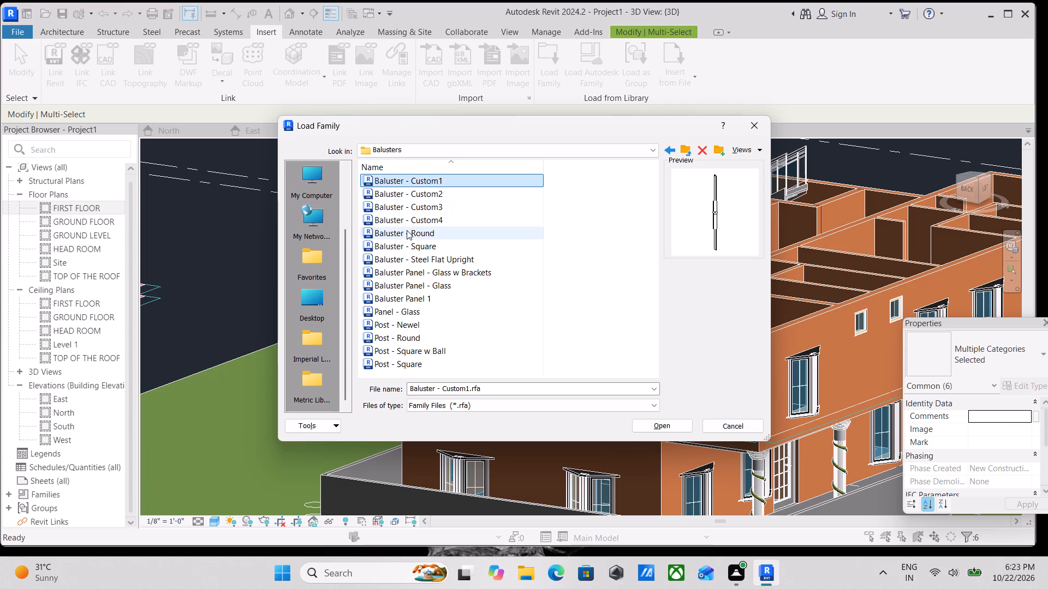
left_click(407, 230)
left_click(401, 214)
left_click(403, 250)
left_click(407, 263)
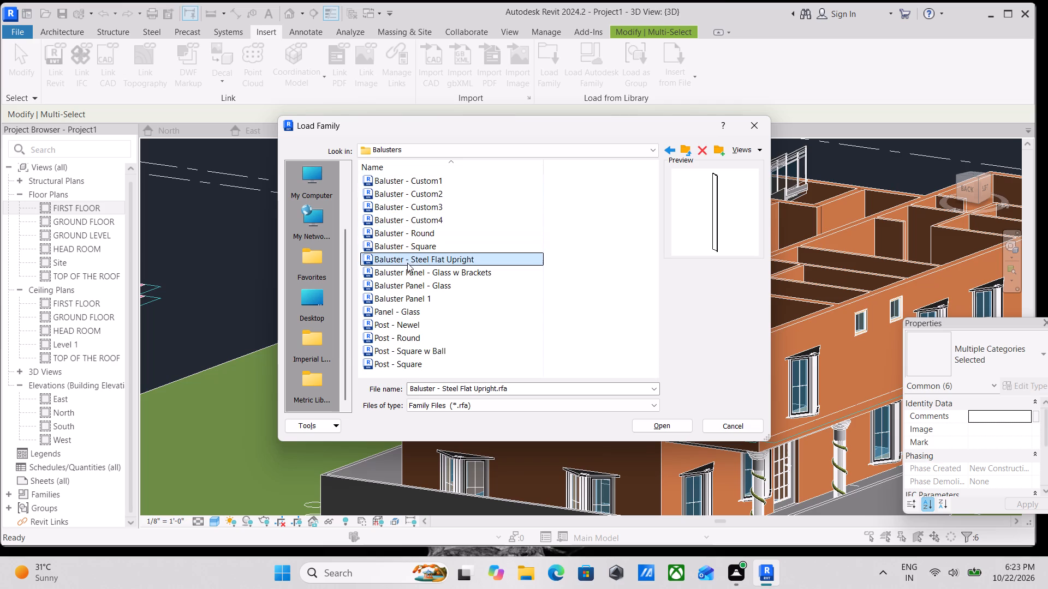
left_click(407, 274)
scroll(413, 282, "down", 1)
left_click(413, 282)
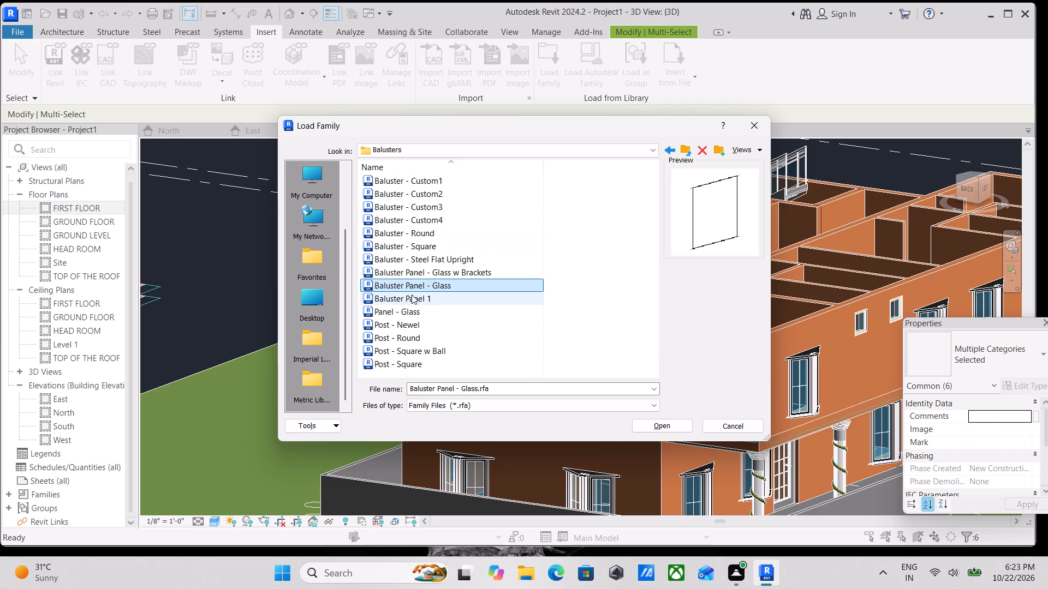
left_click(412, 294)
left_click(410, 308)
scroll(410, 308, "down", 2)
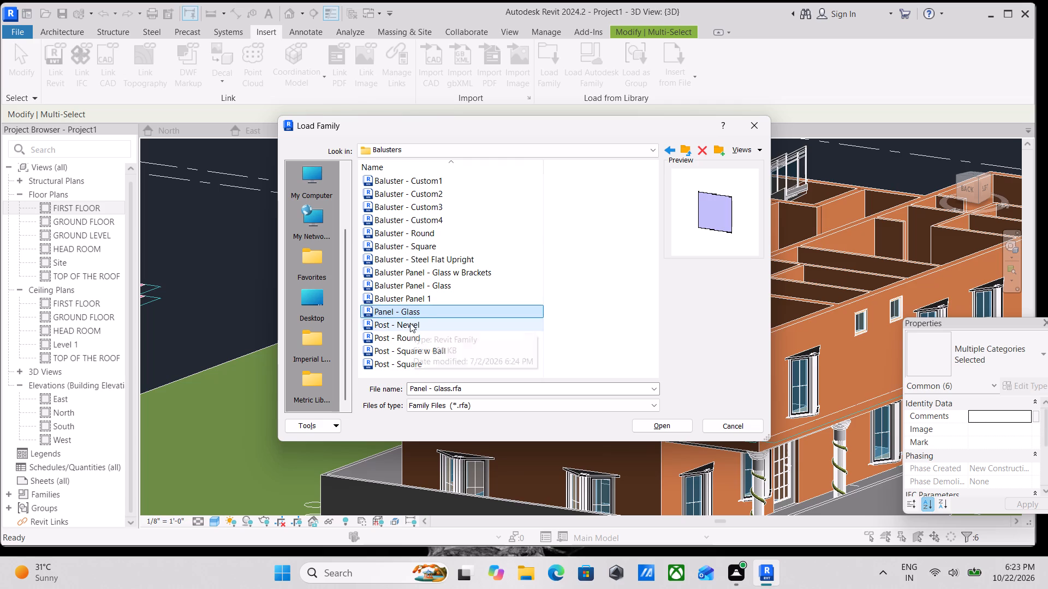
Preview the post families, comparing Post - Newel, Post - Round, Post - Square w Ball and Post - Square.
left_click(410, 323)
left_click(419, 347)
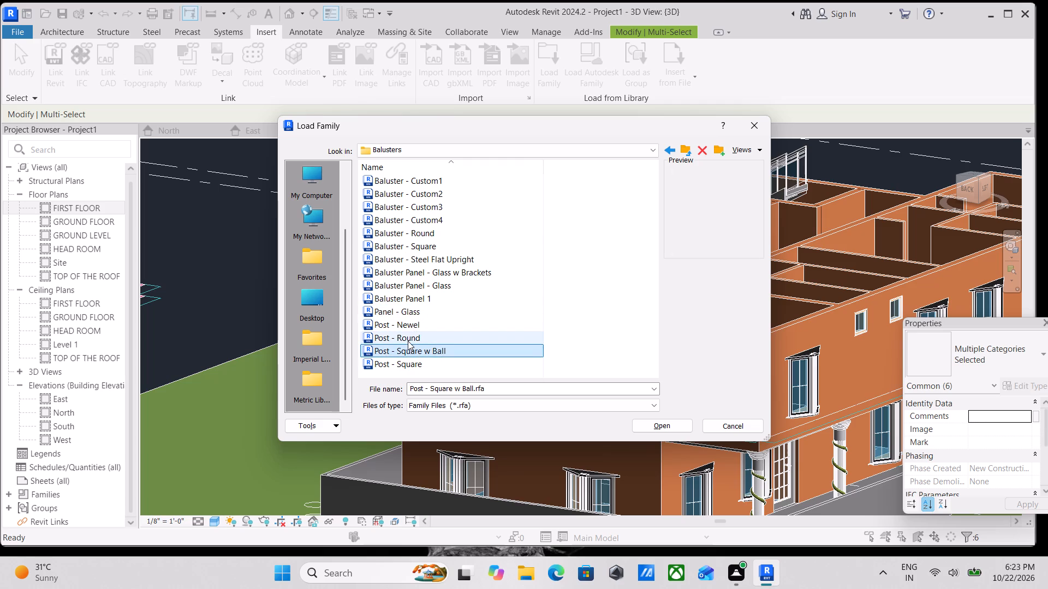
left_click(408, 341)
left_click(408, 326)
left_click(411, 358)
left_click(414, 352)
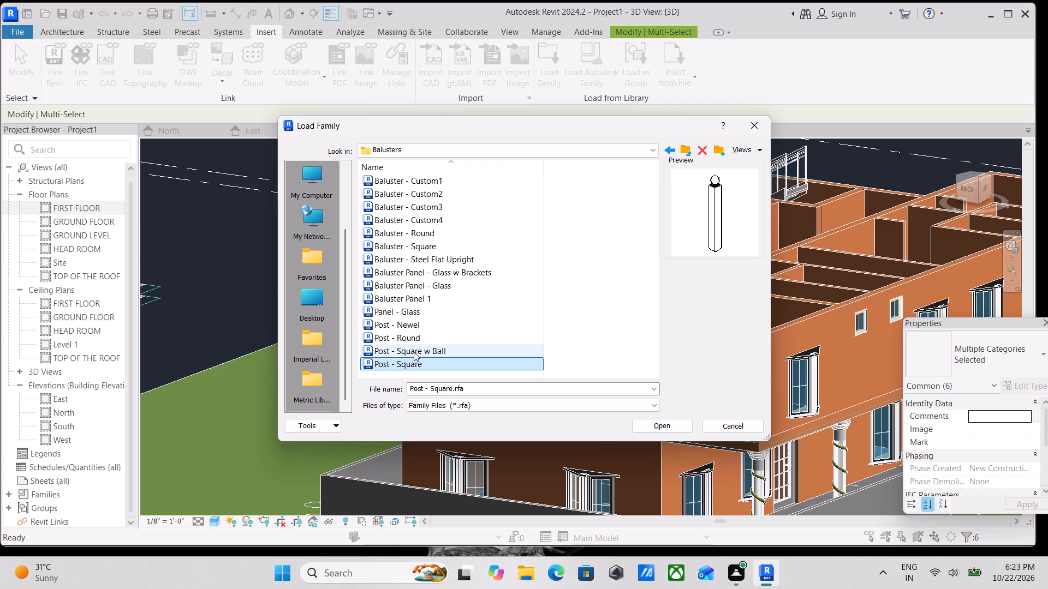
scroll(412, 352, "down", 3)
left_click(388, 365)
scroll(390, 329, "down", 3)
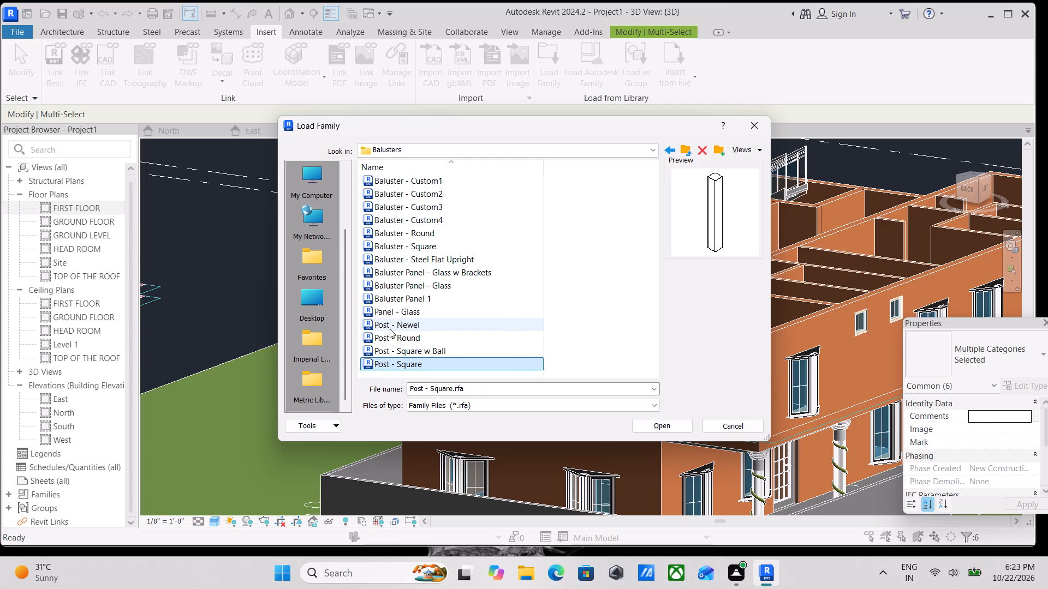
left_click(389, 310)
left_click(391, 328)
scroll(403, 325, "down", 2)
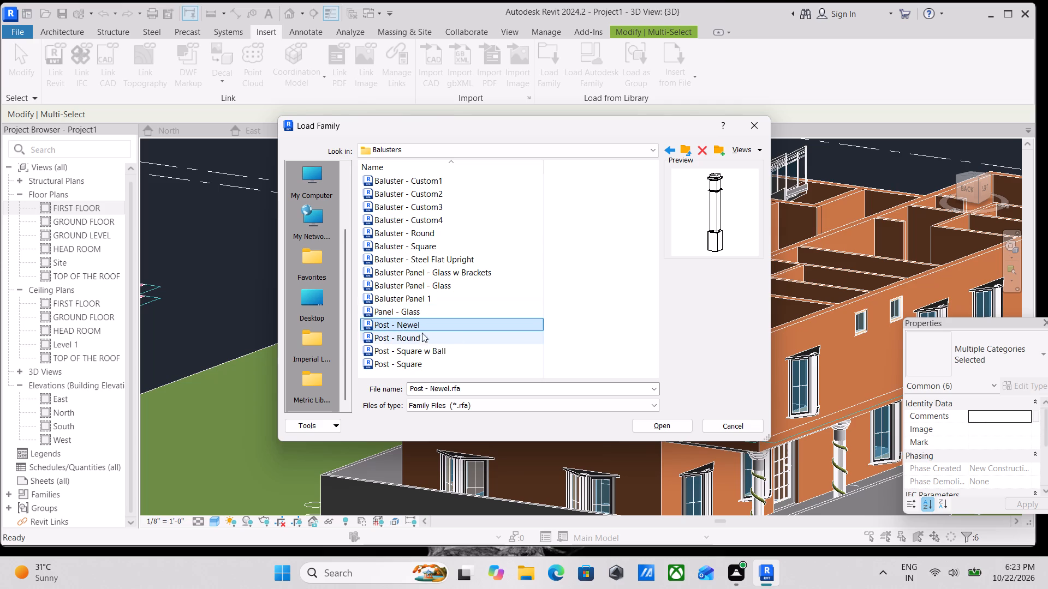
scroll(422, 333, "down", 1)
scroll(382, 176, "up", 4)
Compare the previews of the custom balusters again with the Square, Steel Flat Upright and glass panel families.
left_click(395, 214)
left_click(398, 207)
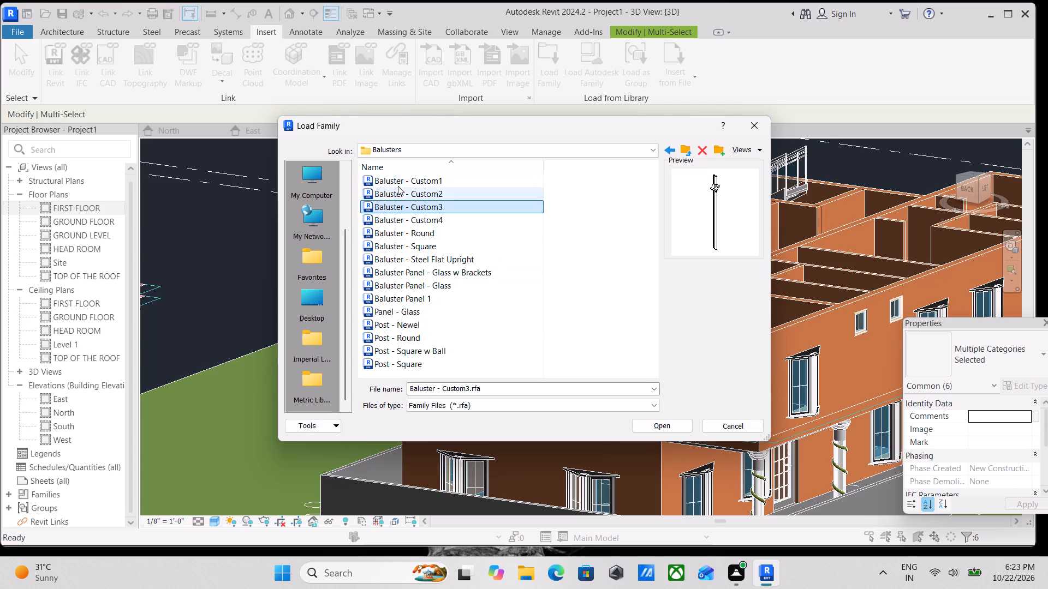
left_click(398, 185)
left_click(397, 196)
left_click(400, 215)
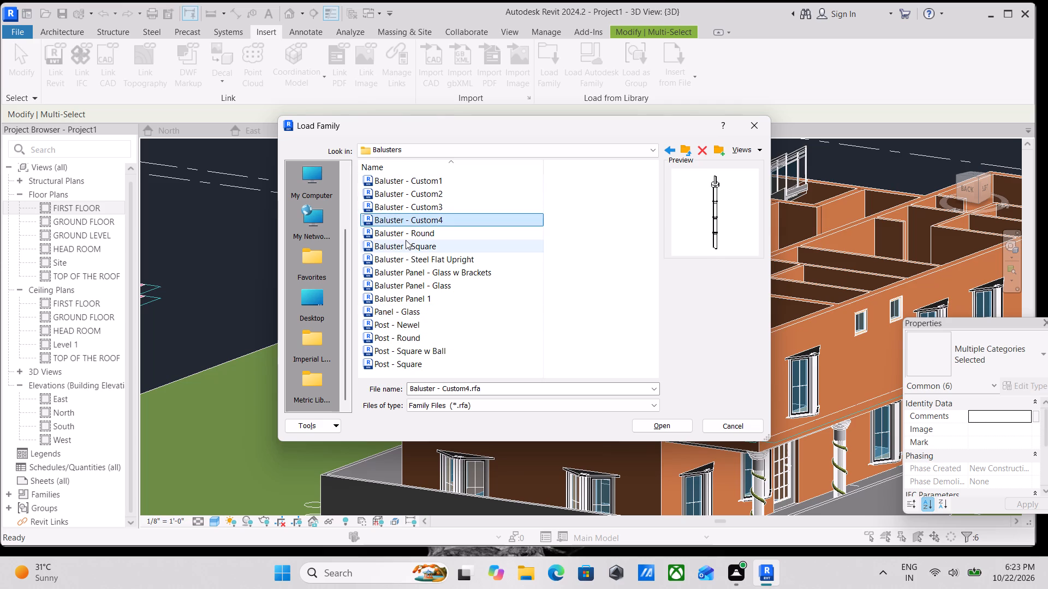
left_click(406, 240)
left_click(404, 253)
left_click(390, 284)
left_click(401, 271)
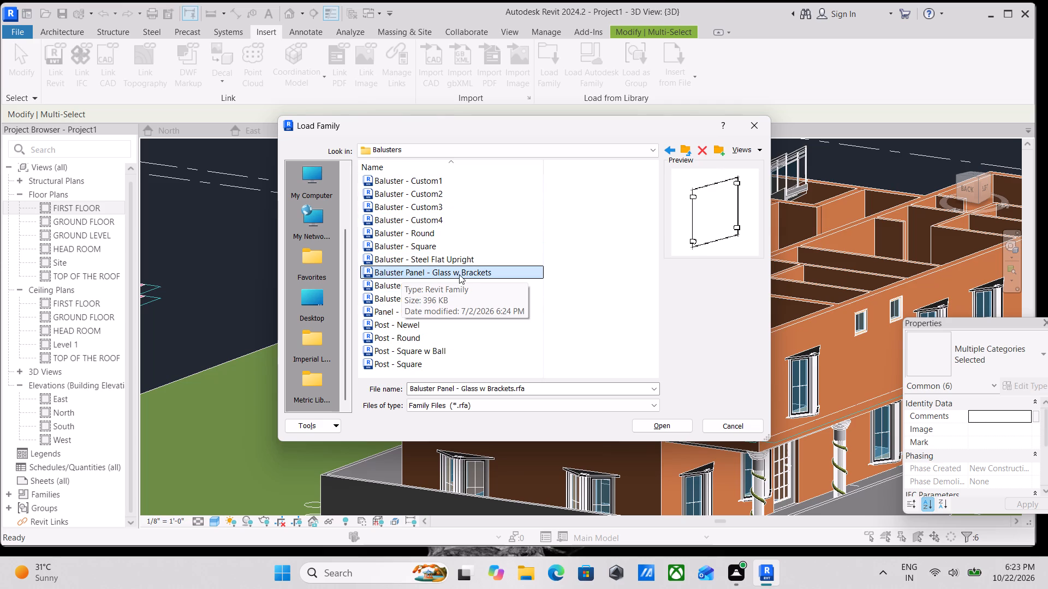
Load the Baluster Panel - Glass family into the project.
left_click(379, 287)
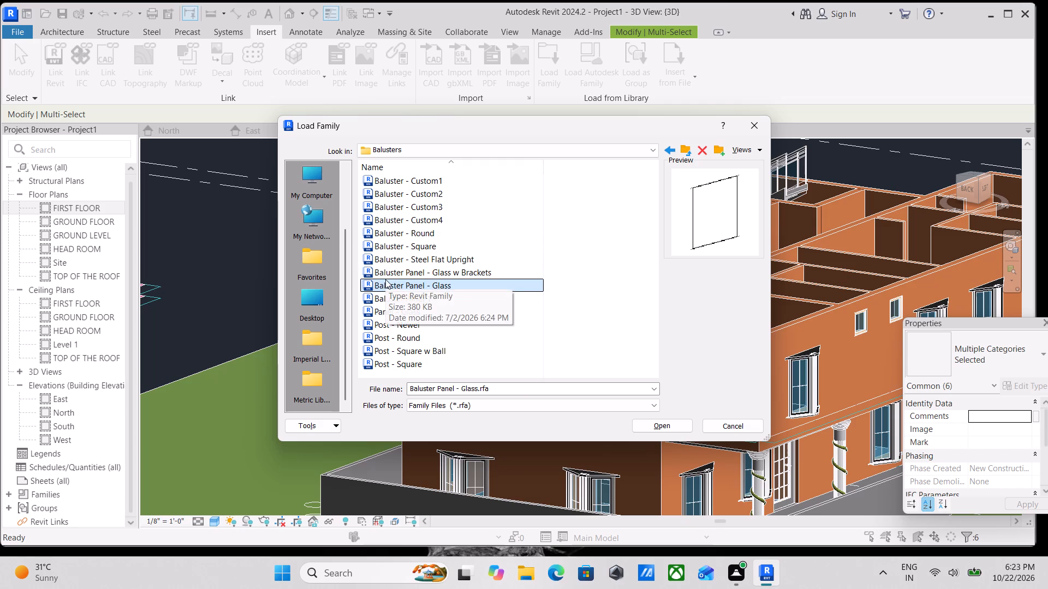
left_click(653, 426)
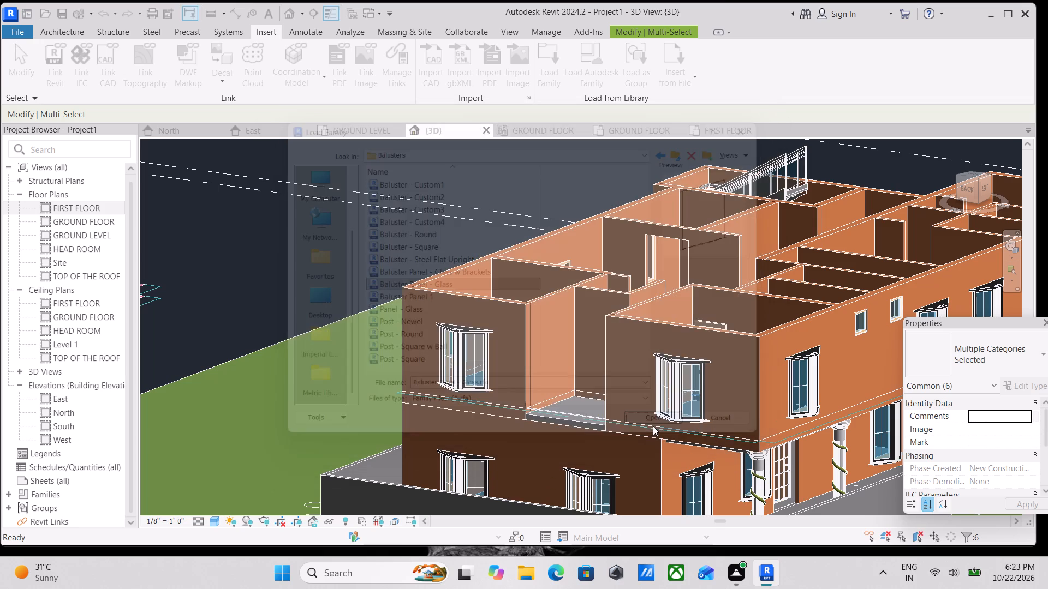
Examine the open balcony slab beside the first-floor bay windows, and view the building straight from the back.
scroll(526, 398, "up", 2)
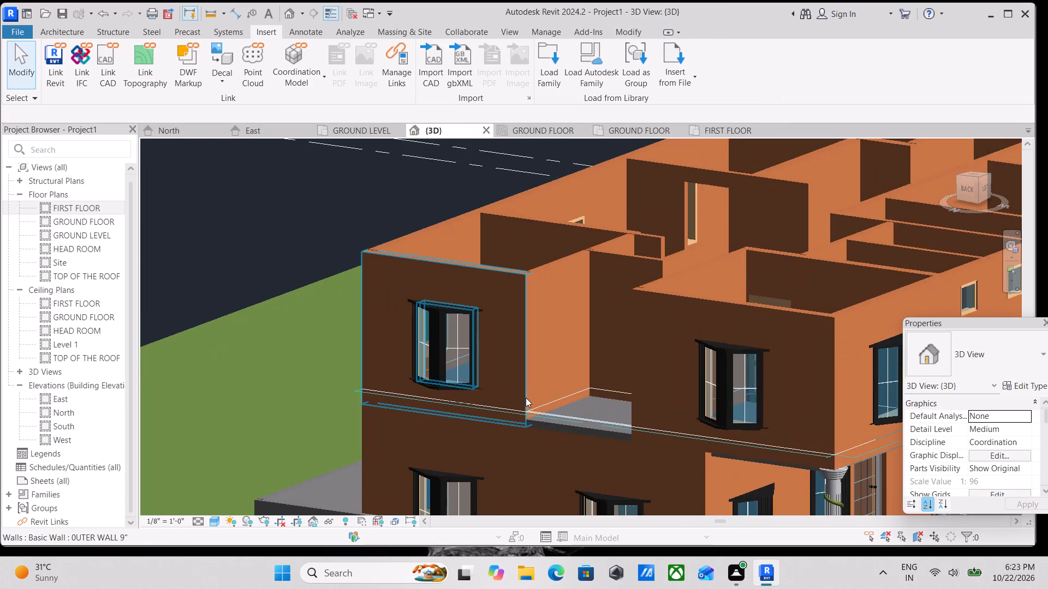
scroll(526, 398, "up", 3)
middle_click_drag(546, 405, 628, 404)
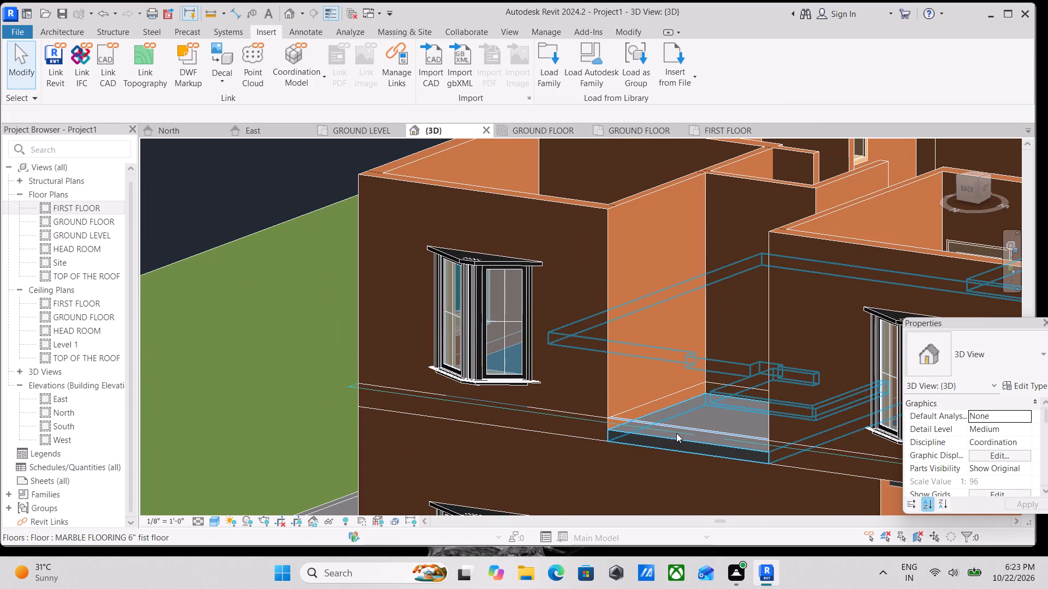
scroll(676, 433, "down", 2)
middle_click_drag(680, 429, 703, 458)
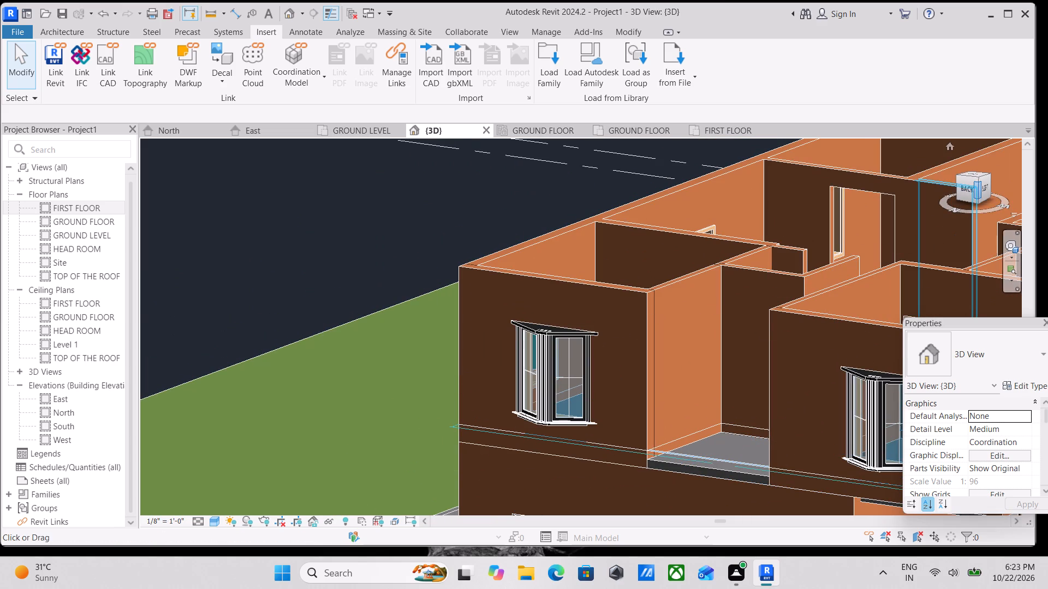
left_click(966, 184)
scroll(691, 333, "up", 5)
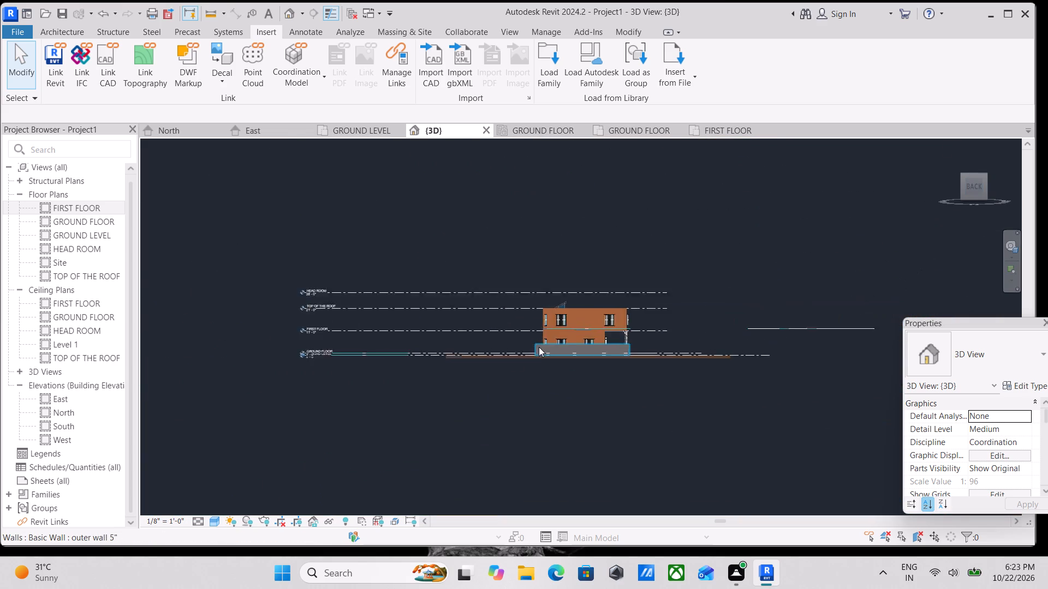
scroll(539, 347, "up", 9)
scroll(660, 308, "down", 9)
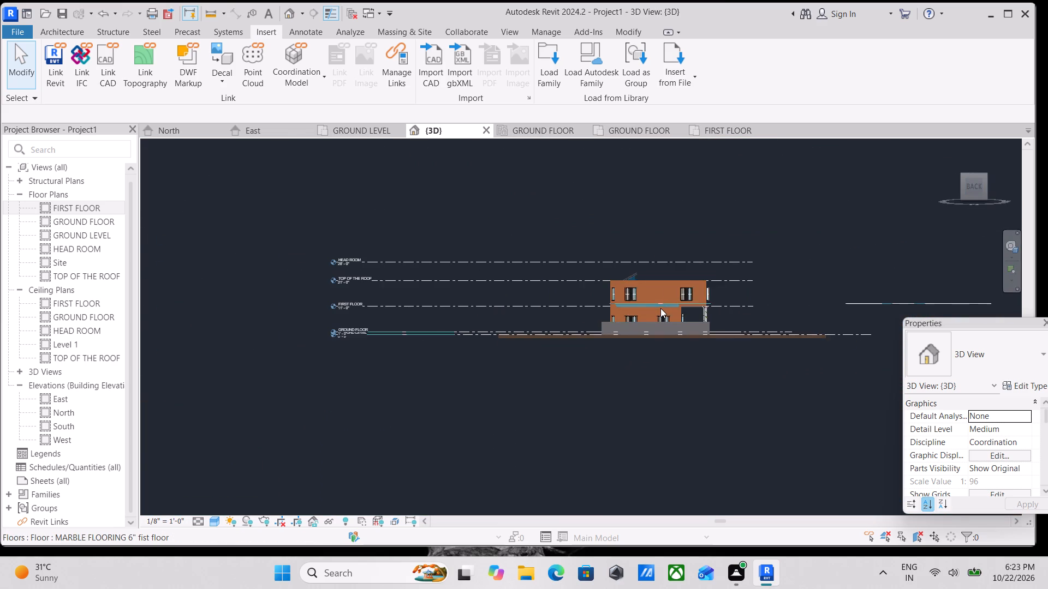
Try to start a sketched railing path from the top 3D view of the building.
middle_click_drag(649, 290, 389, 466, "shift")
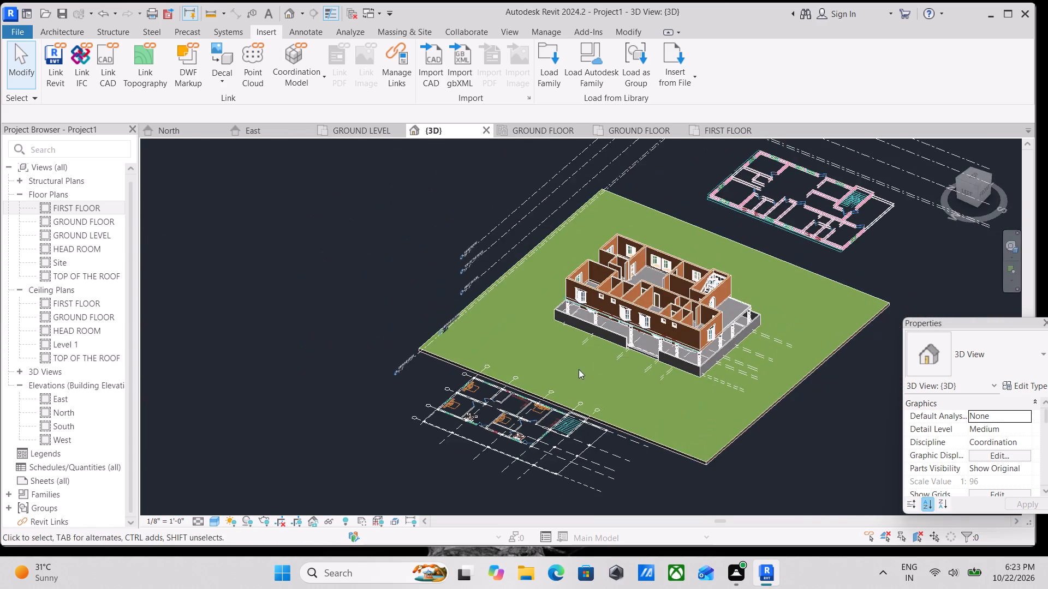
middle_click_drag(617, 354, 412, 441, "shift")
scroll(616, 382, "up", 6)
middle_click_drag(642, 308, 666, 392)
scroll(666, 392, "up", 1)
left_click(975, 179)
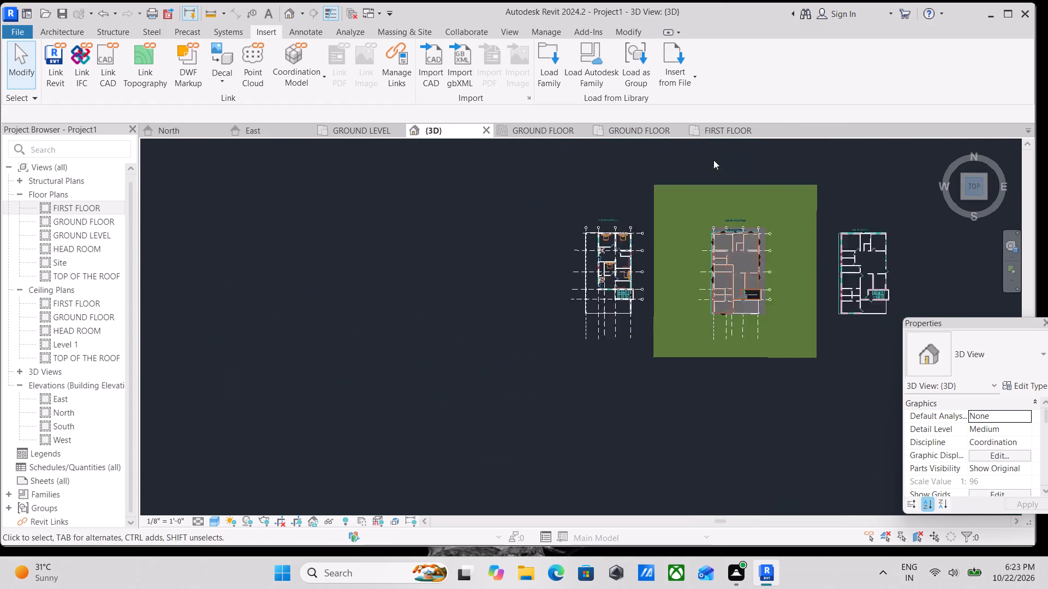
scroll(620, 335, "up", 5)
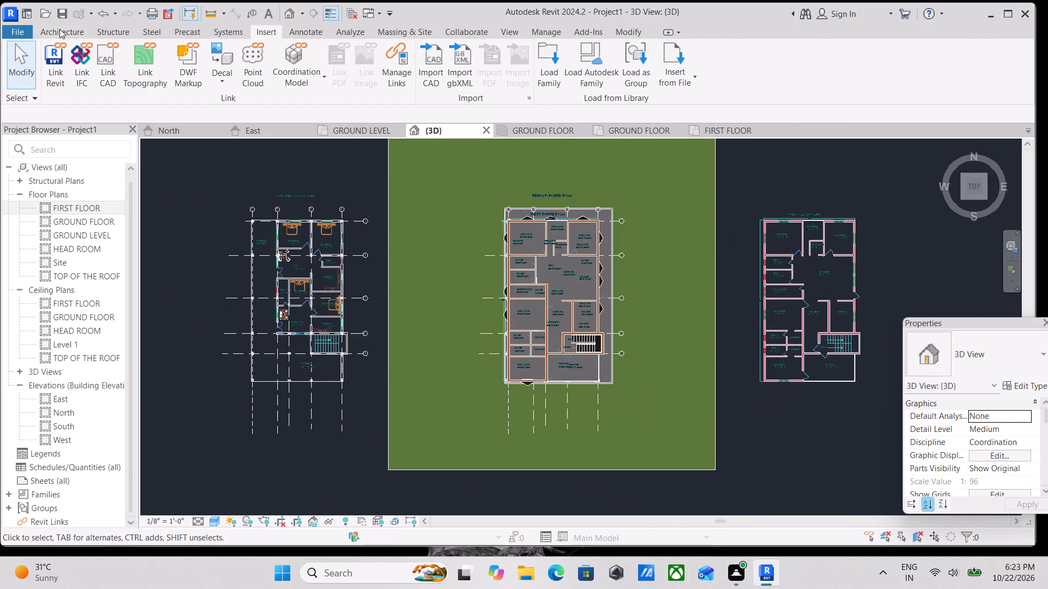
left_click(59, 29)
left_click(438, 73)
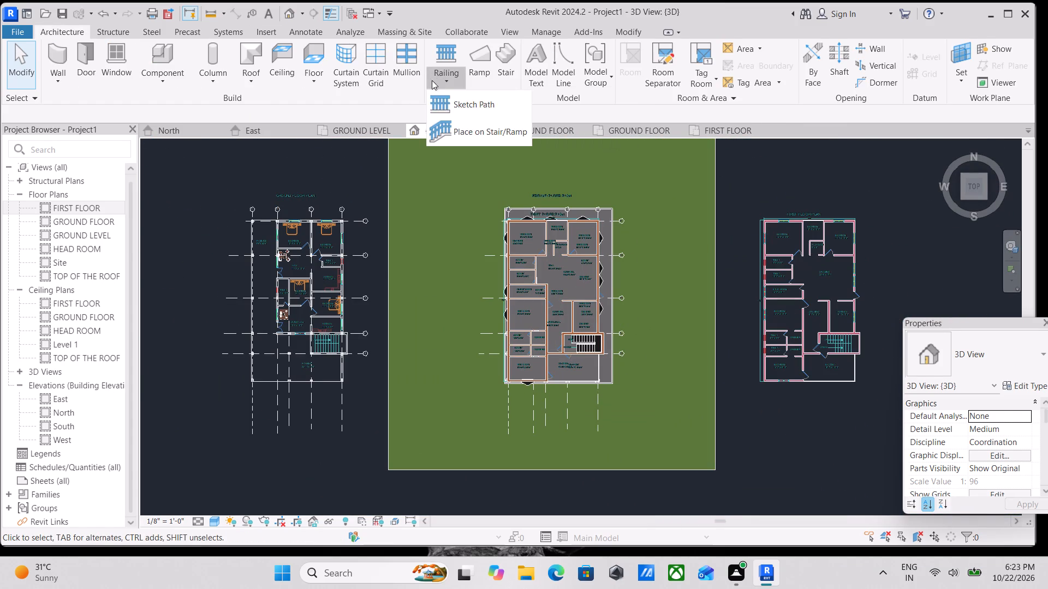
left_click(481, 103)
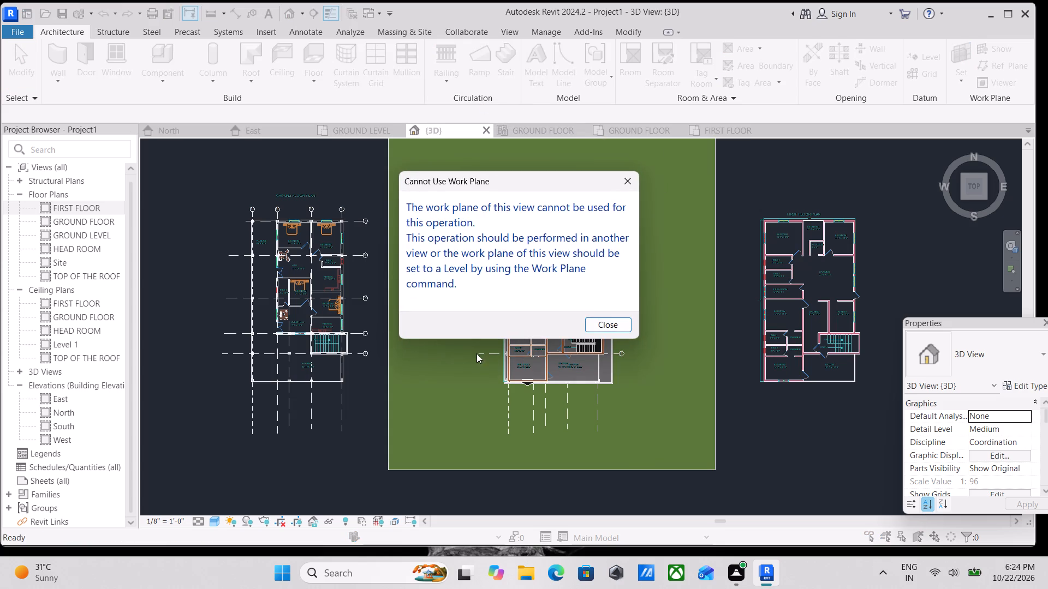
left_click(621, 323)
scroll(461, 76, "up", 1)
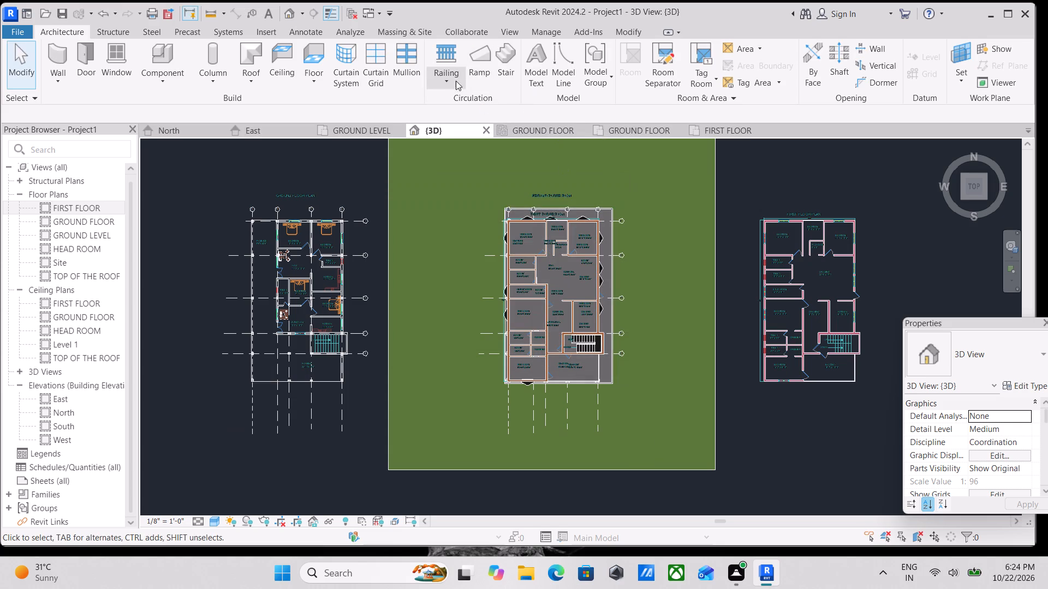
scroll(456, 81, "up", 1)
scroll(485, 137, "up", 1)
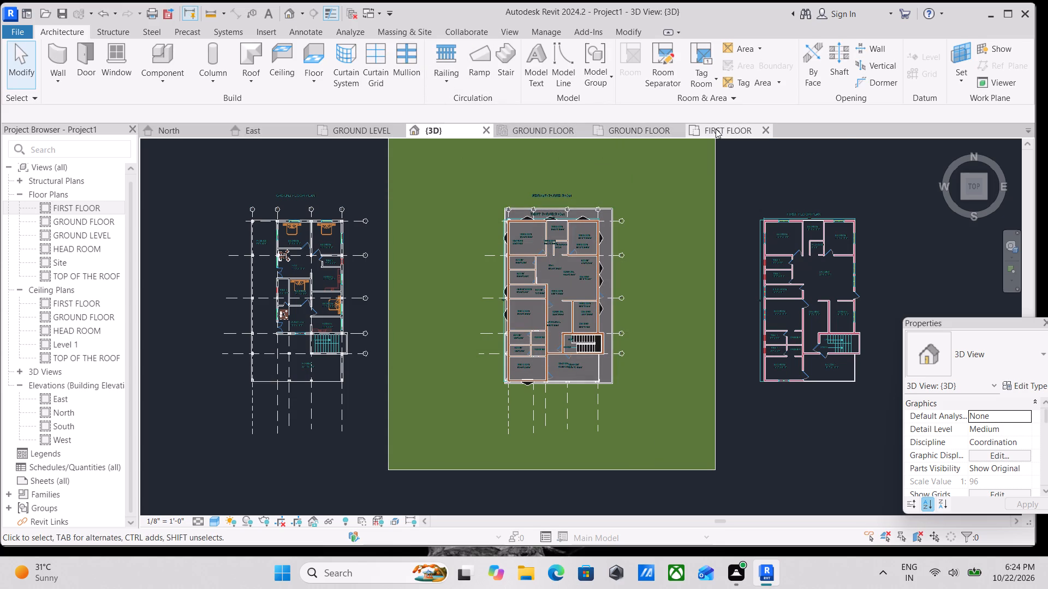
Open the FIRST FLOOR plan at the balcony and change its visual style to display filled surfaces.
left_click(716, 129)
middle_click_drag(639, 256, 518, 101)
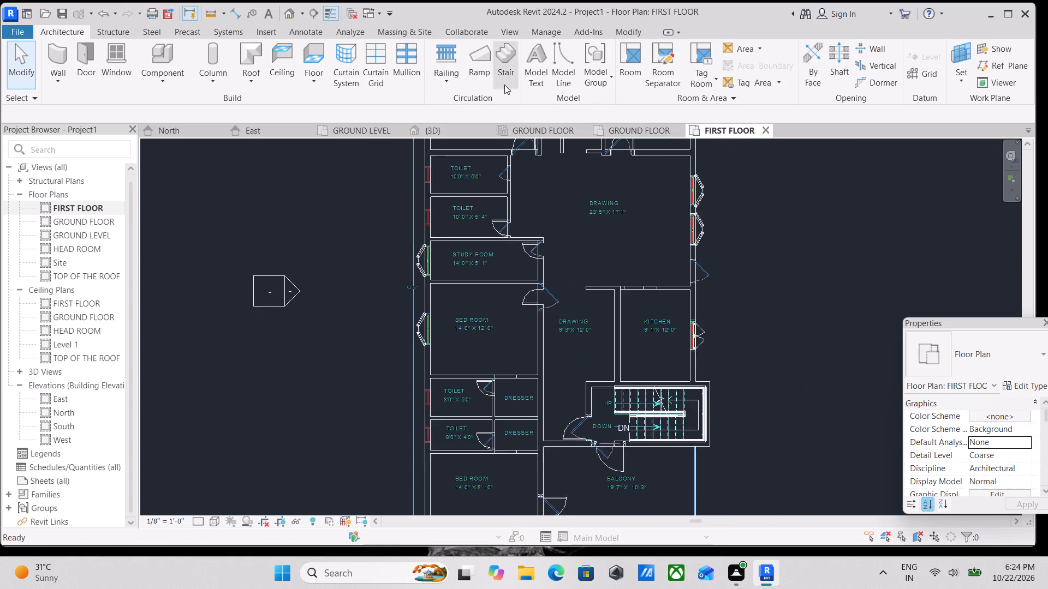
scroll(546, 226, "down", 2)
middle_click_drag(511, 351, 511, 309)
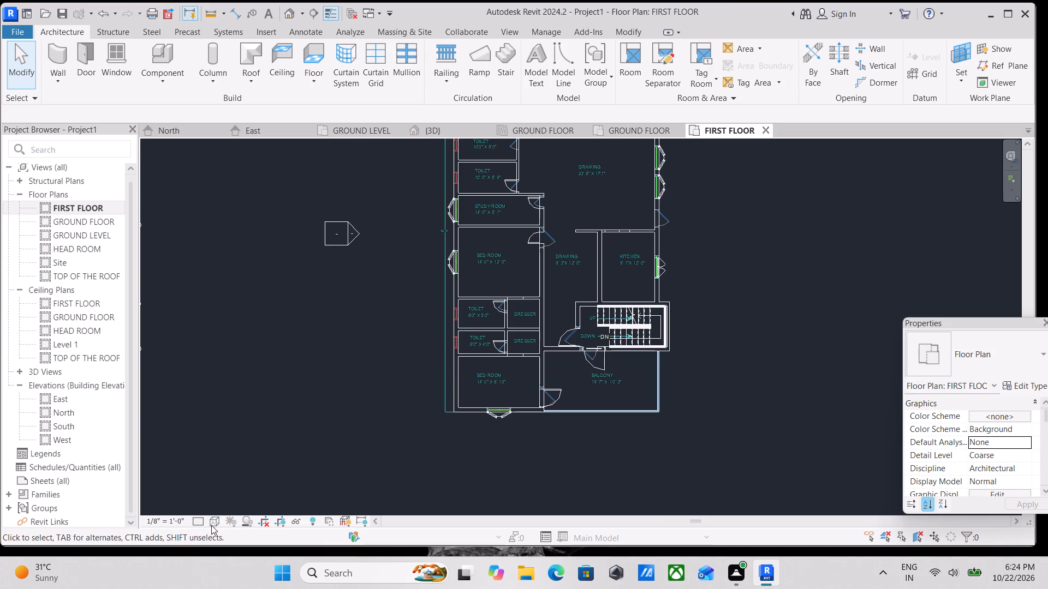
left_click(212, 525)
left_click(241, 471)
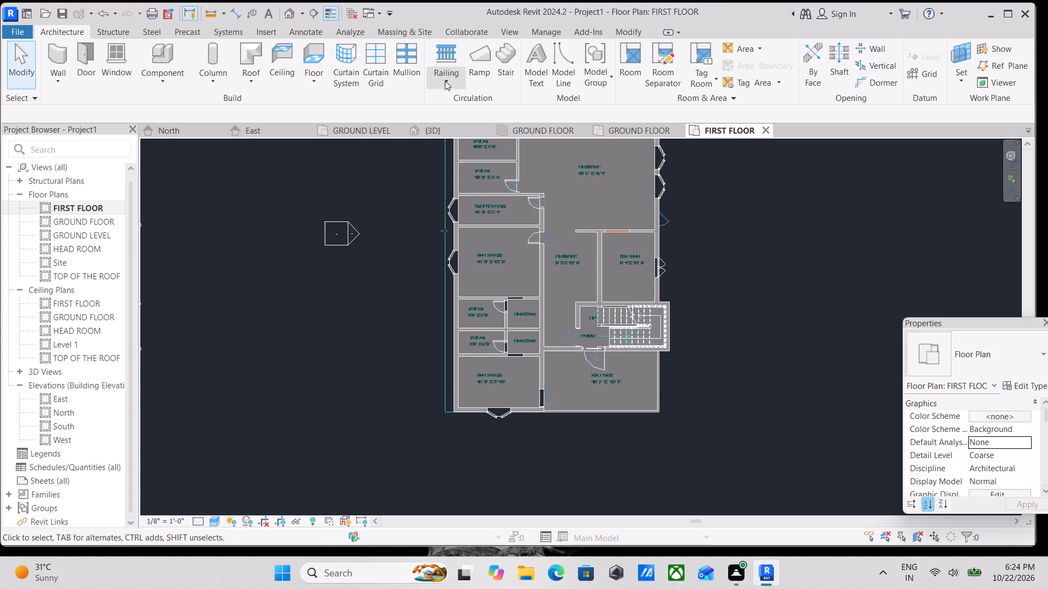
Start a railing path sketch at the first-floor balcony with a 2" offset and the Glass Panel - Bottom Fill type.
left_click(445, 81)
left_click(467, 110)
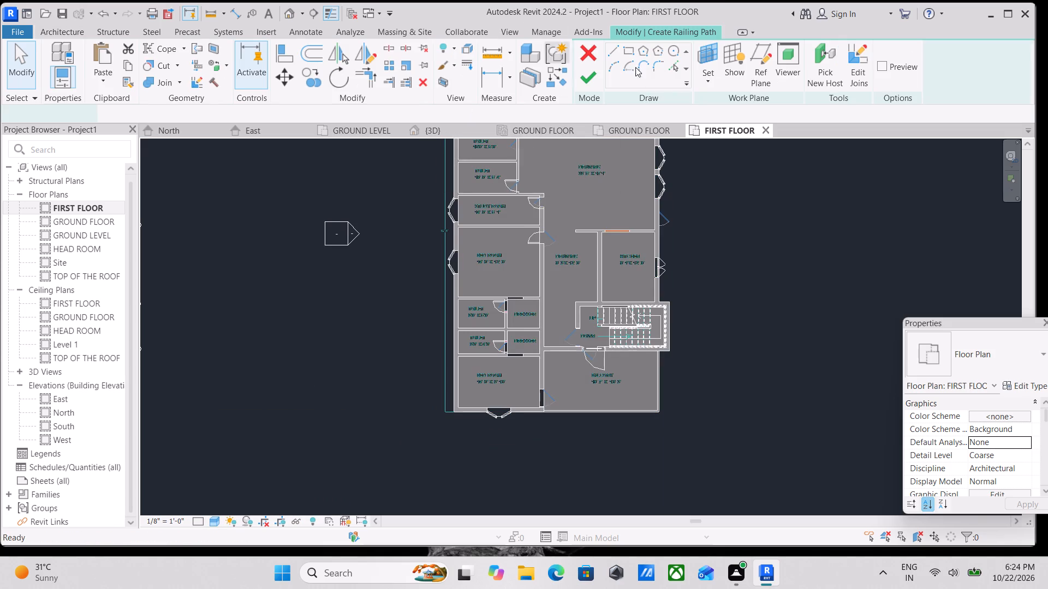
scroll(507, 422, "up", 3)
scroll(576, 414, "up", 4)
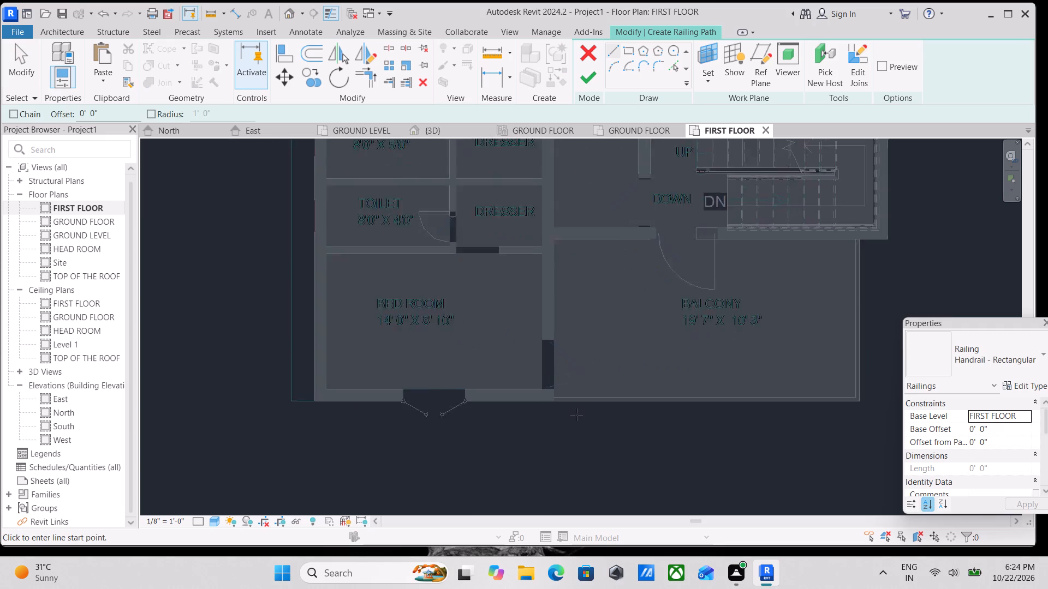
scroll(576, 414, "up", 2)
left_click_drag(102, 111, 51, 113)
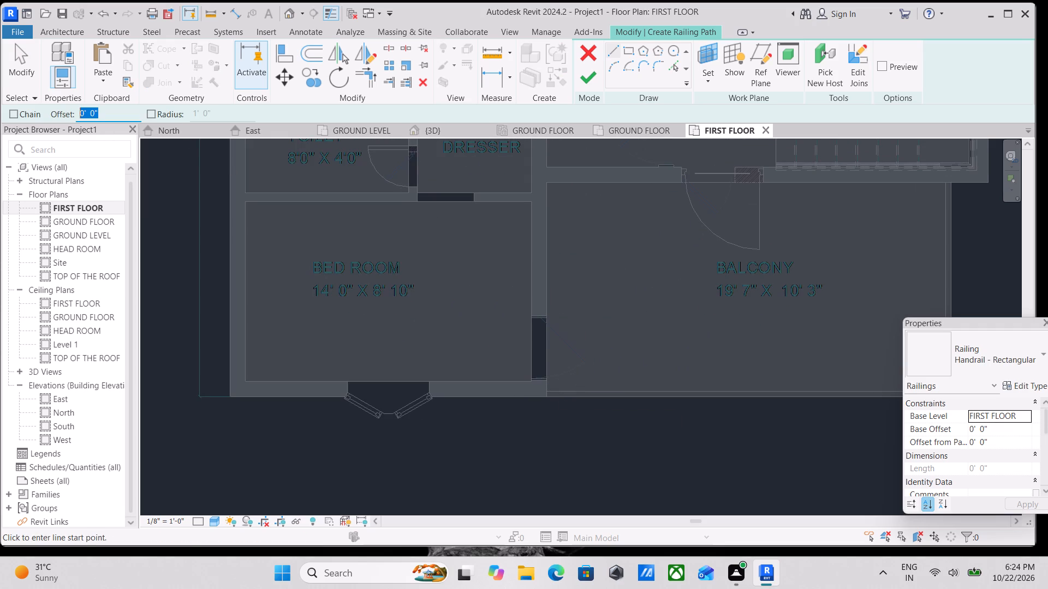
left_click_drag(51, 113, 39, 114)
key("2")
key("shift+quotedbl")
left_click(1029, 352)
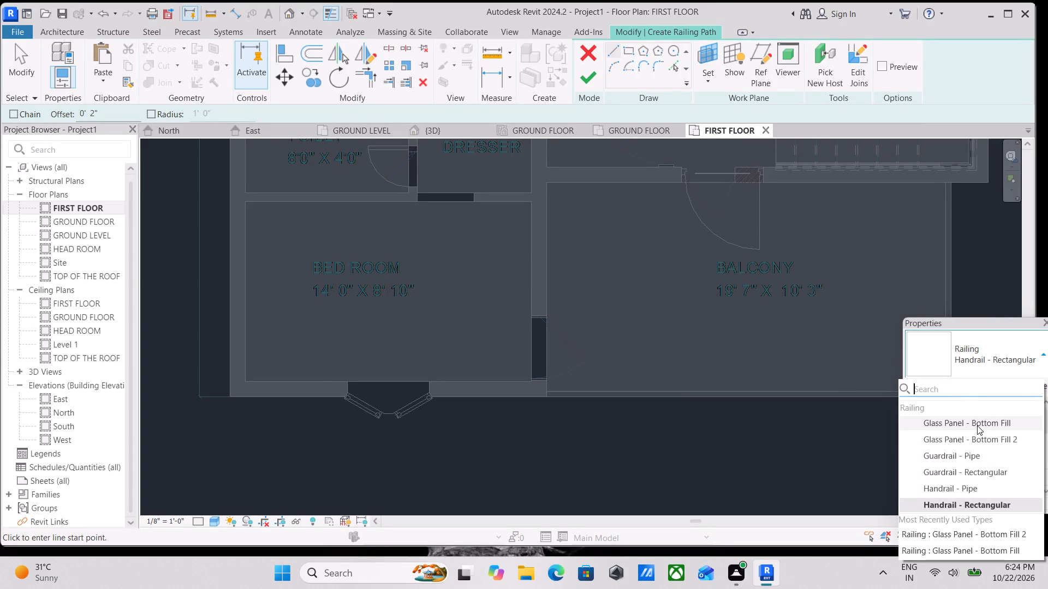
left_click(977, 425)
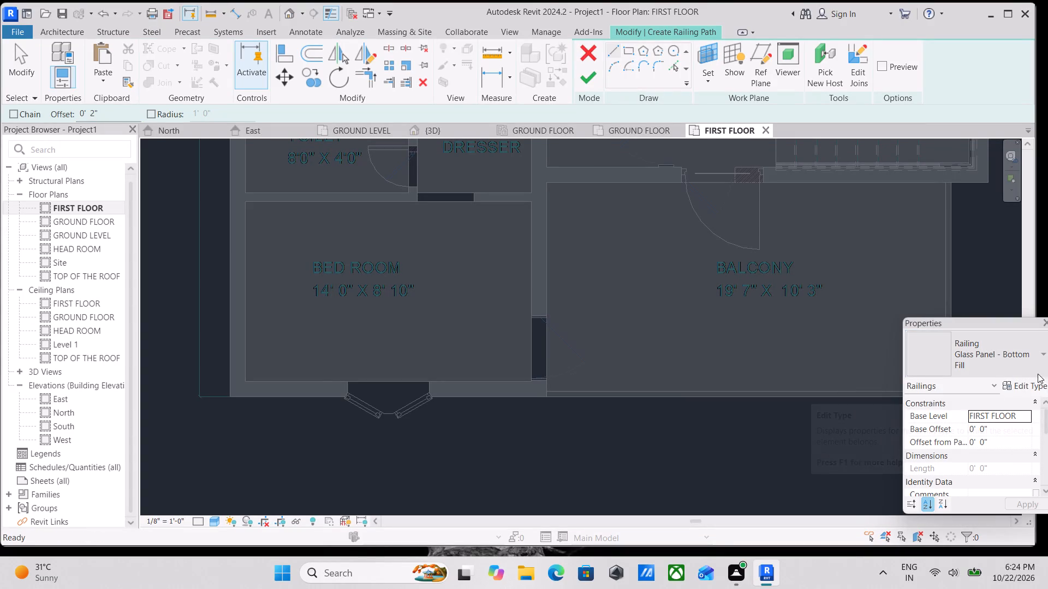
Examine the Glass Panel - Bottom Fill type's construction settings and the profile of Rail 1 in its rail structure.
left_click(1037, 390)
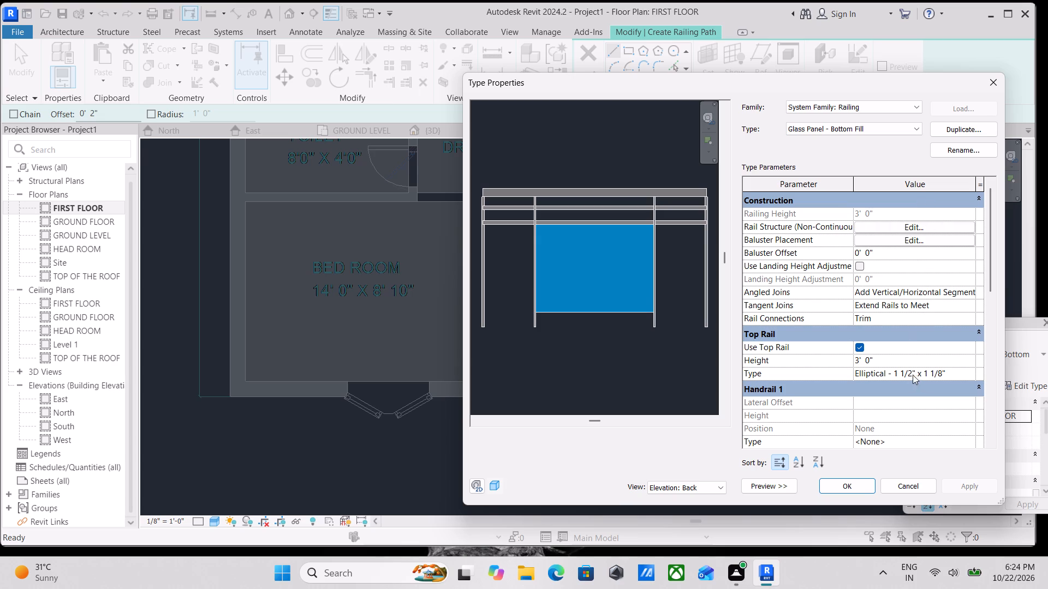
scroll(939, 382, "up", 2)
scroll(763, 314, "up", 2)
scroll(835, 226, "down", 2)
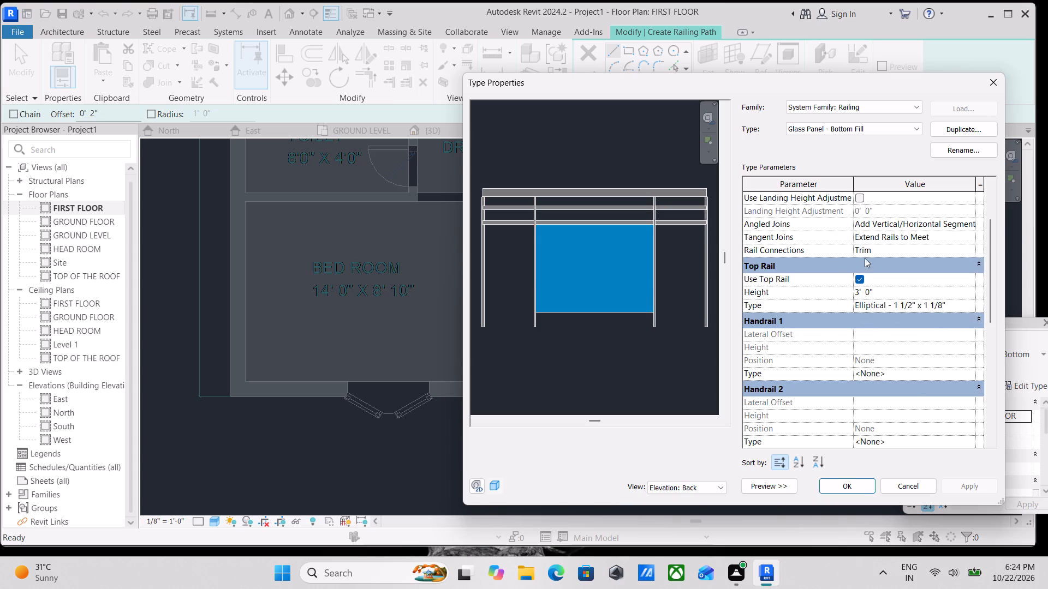
scroll(869, 285, "up", 3)
left_click(922, 228)
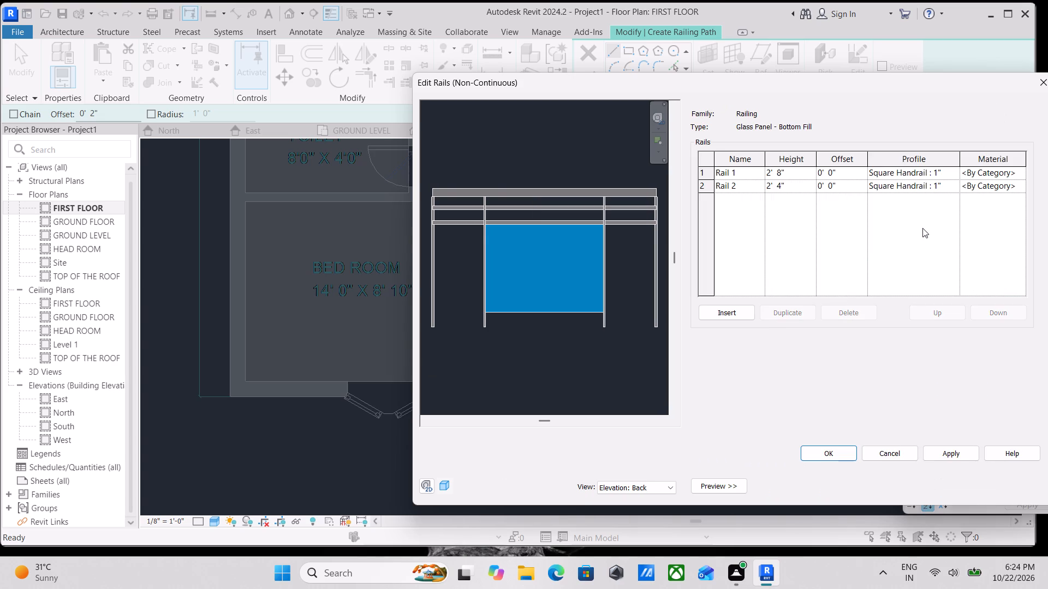
left_click(941, 173)
left_click(949, 173)
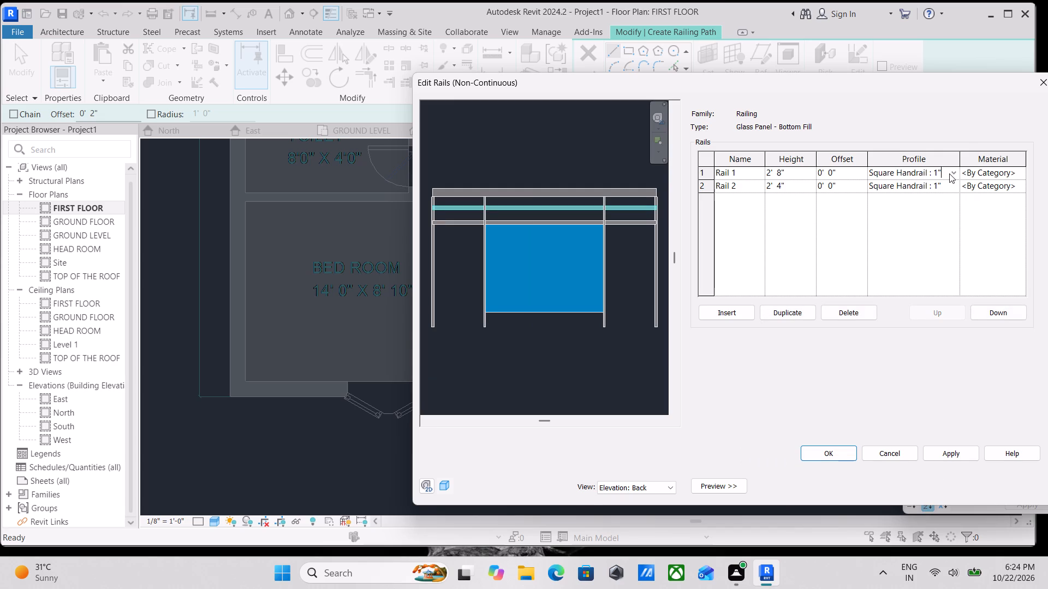
left_click(949, 173)
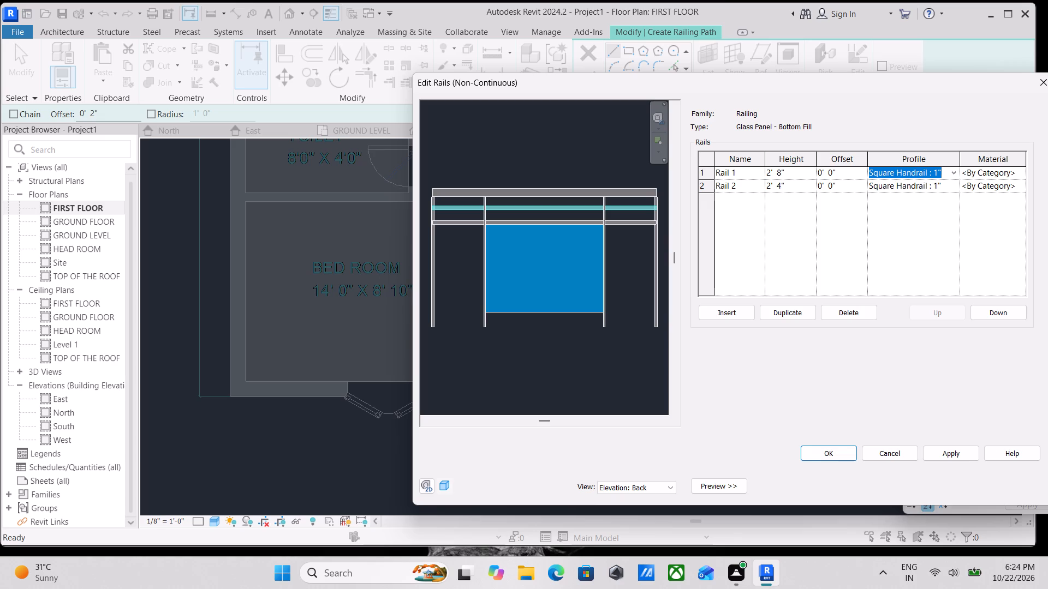
left_click(1041, 81)
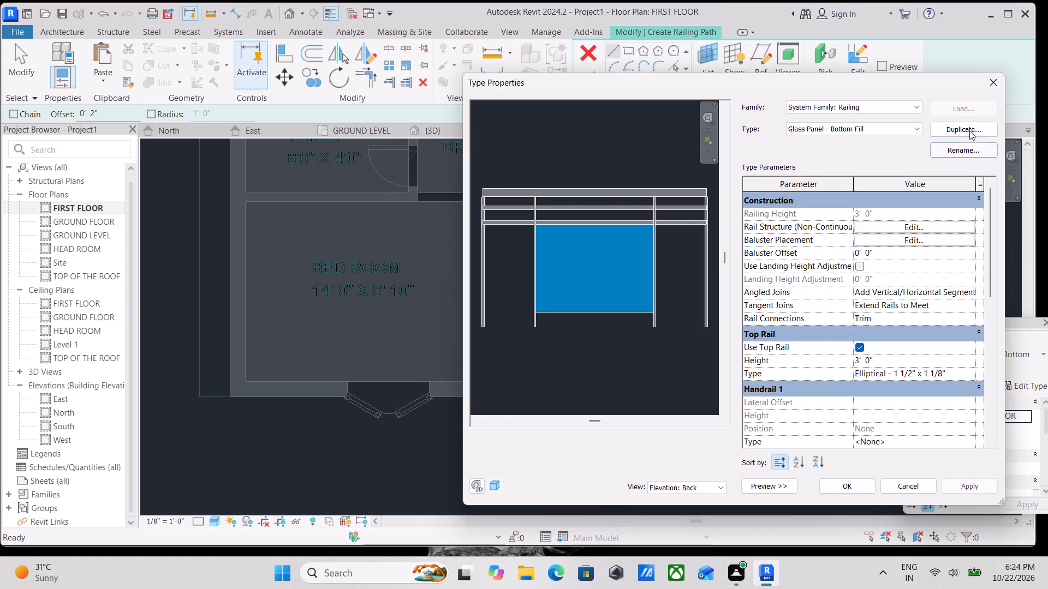
Review the Glass Panel - Bottom Fill type parameters, covering construction, top rail, handrails and identity data.
scroll(876, 247, "down", 1)
scroll(876, 247, "up", 3)
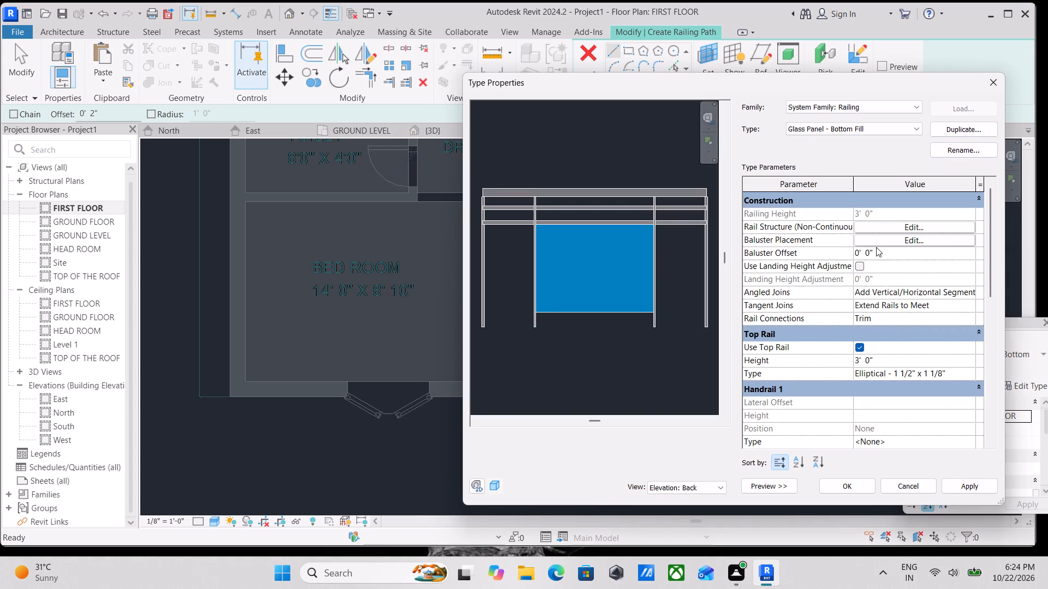
scroll(877, 266, "down", 2)
scroll(903, 312, "down", 2)
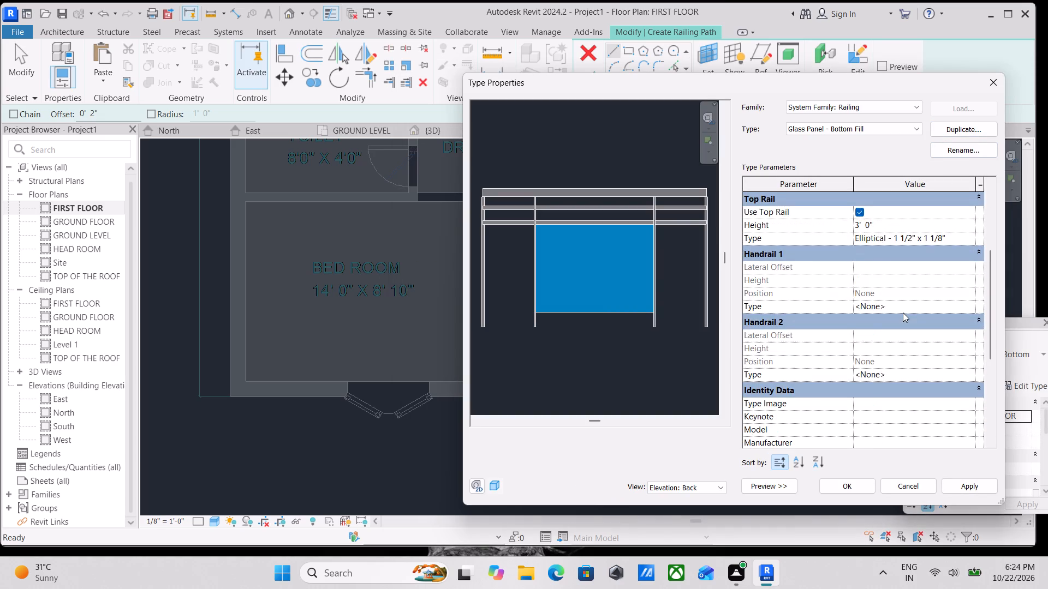
scroll(903, 312, "up", 6)
scroll(903, 312, "down", 3)
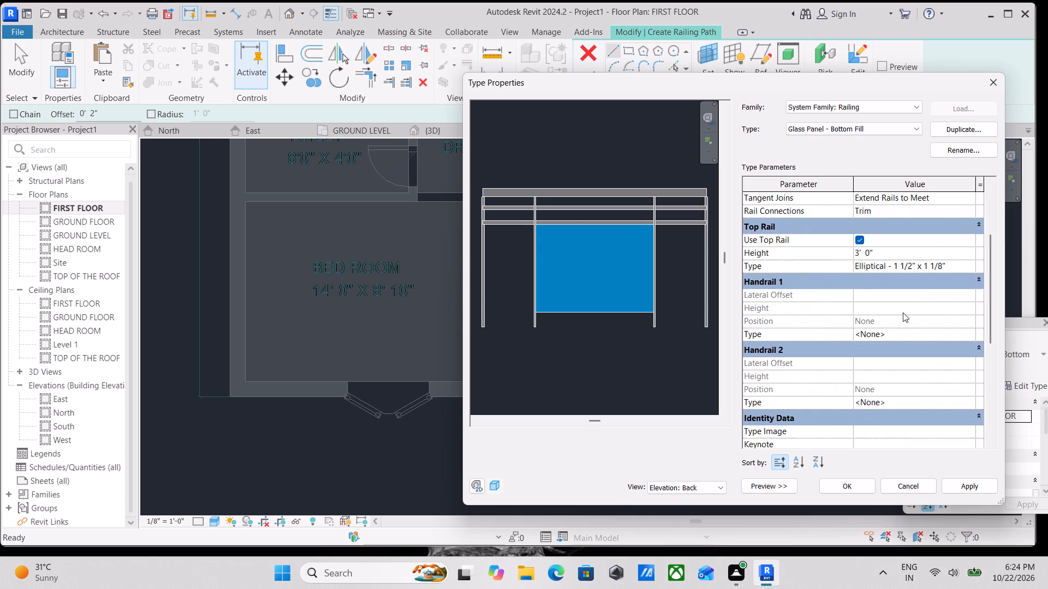
scroll(903, 312, "down", 2)
left_click(991, 88)
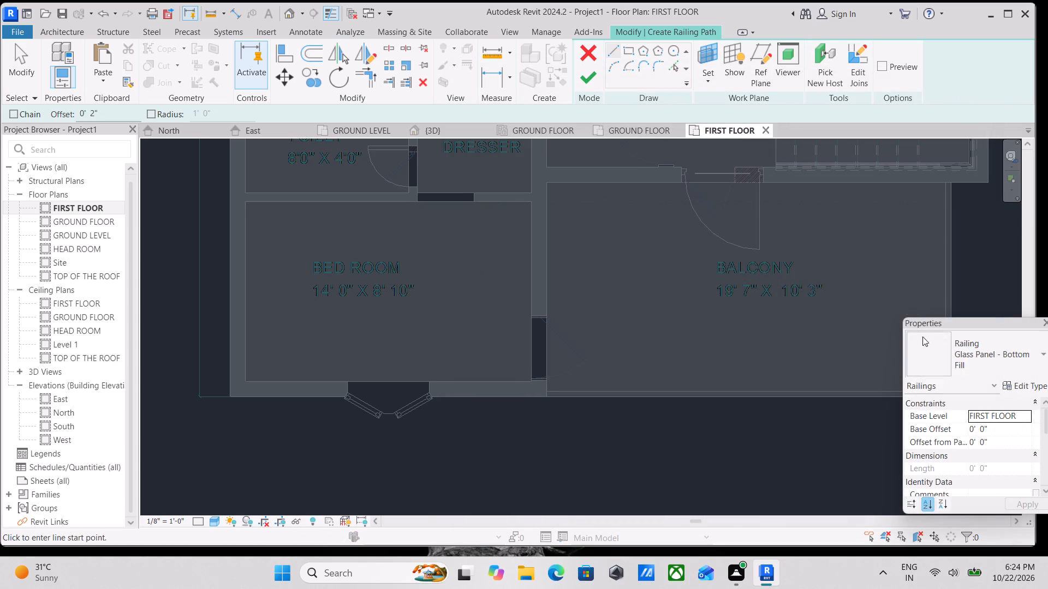
left_click(1035, 387)
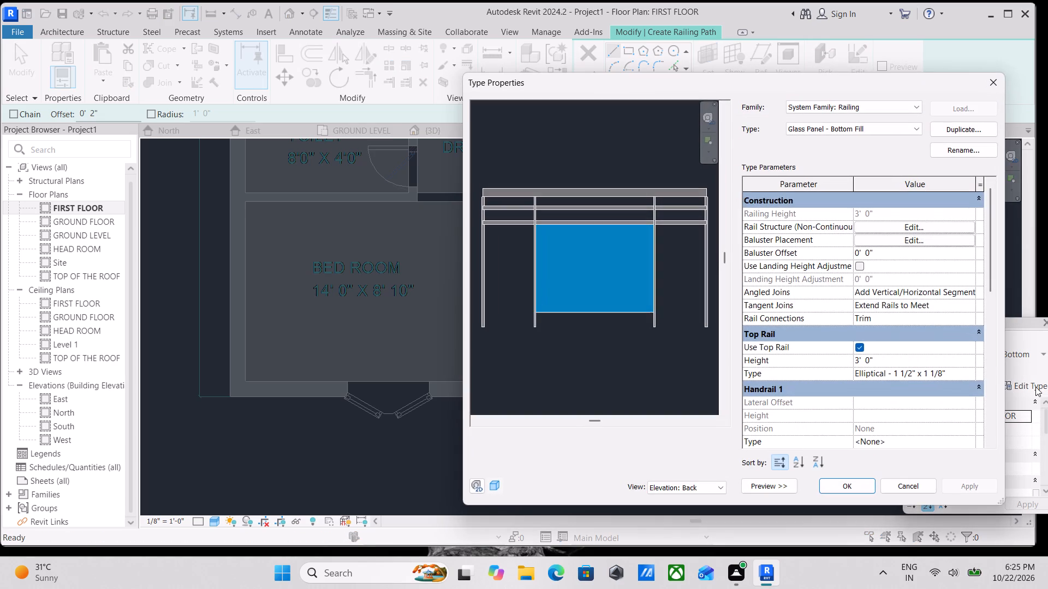
scroll(834, 272, "down", 3)
scroll(887, 369, "down", 10)
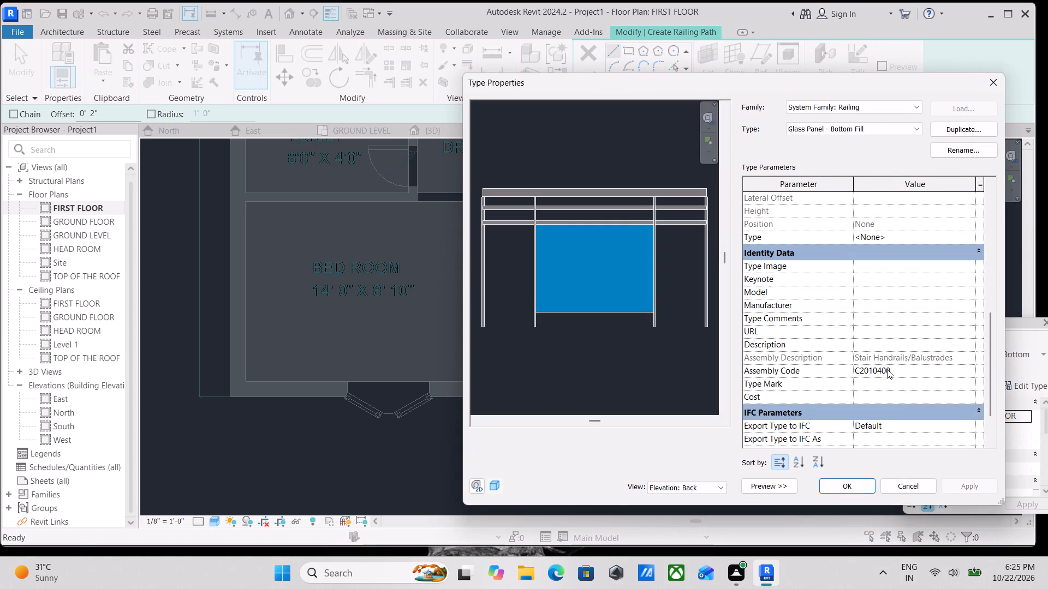
left_click(1002, 84)
Create a new material for Rail 1 in the Glass Panel - Bottom Fill rail structure.
scroll(790, 234, "down", 3)
middle_click_drag(785, 237, 743, 254)
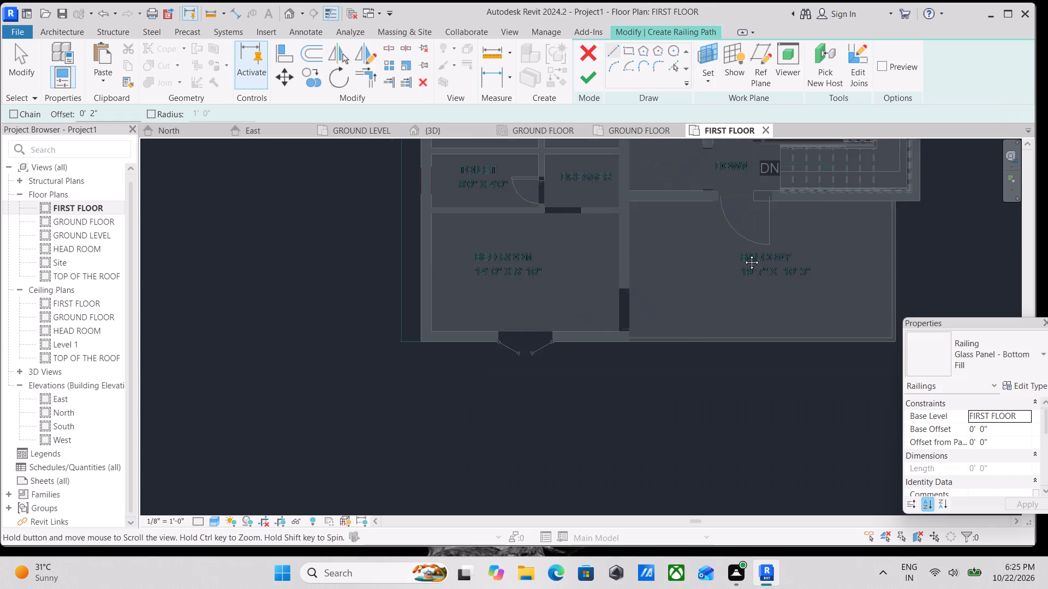
middle_click_drag(743, 254, 590, 318)
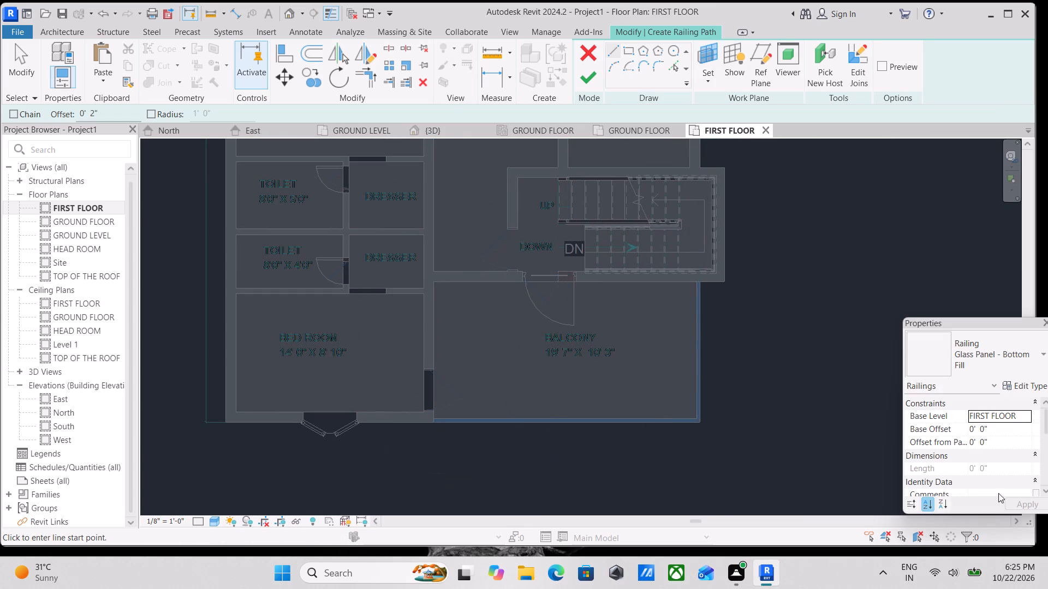
left_click(1029, 381)
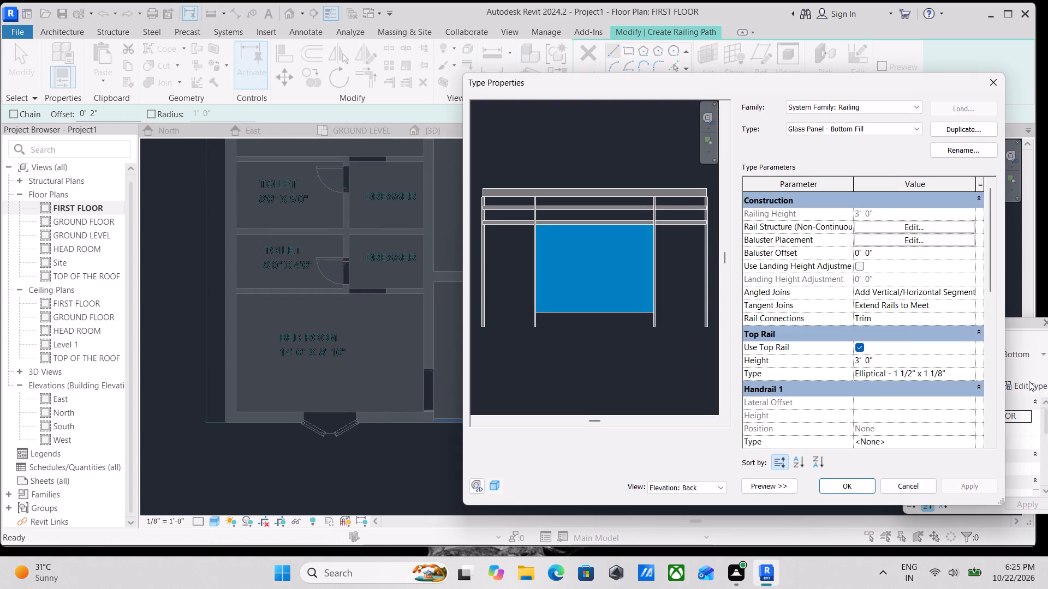
left_click(912, 226)
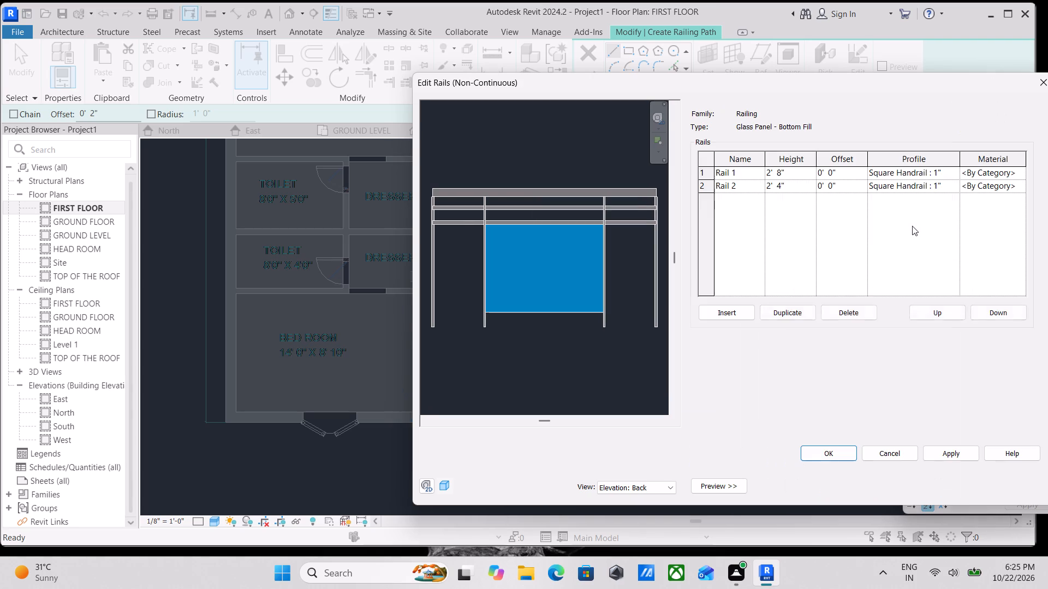
left_click(920, 168)
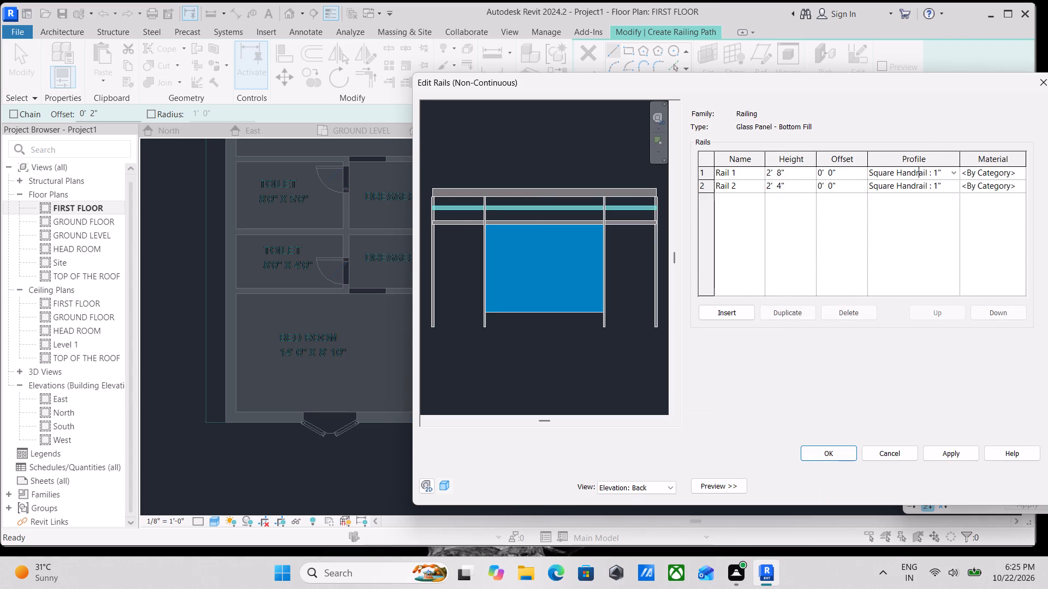
left_click(1015, 176)
left_click(1021, 174)
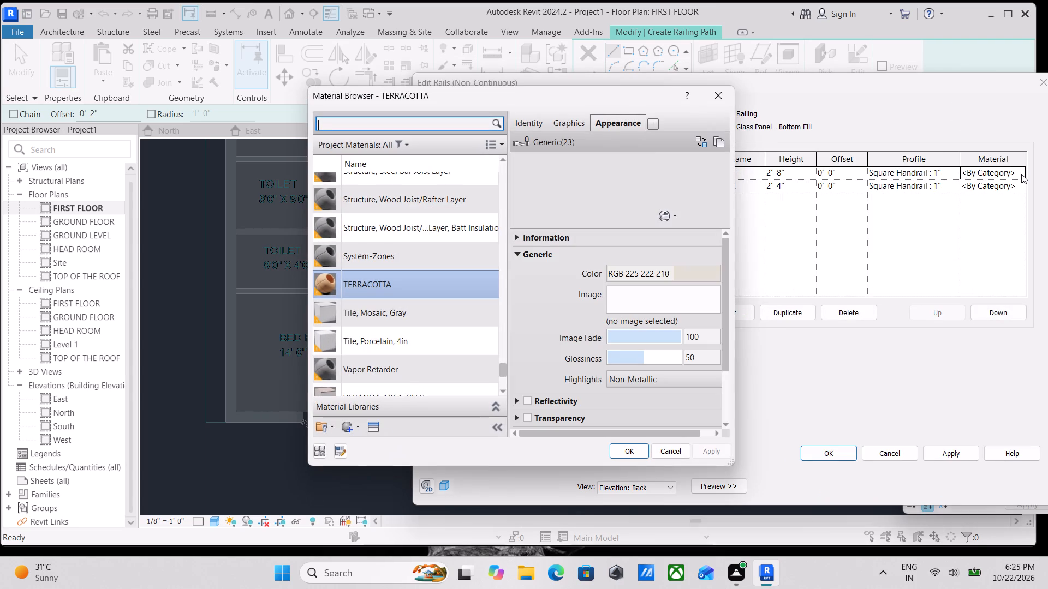
left_click(350, 430)
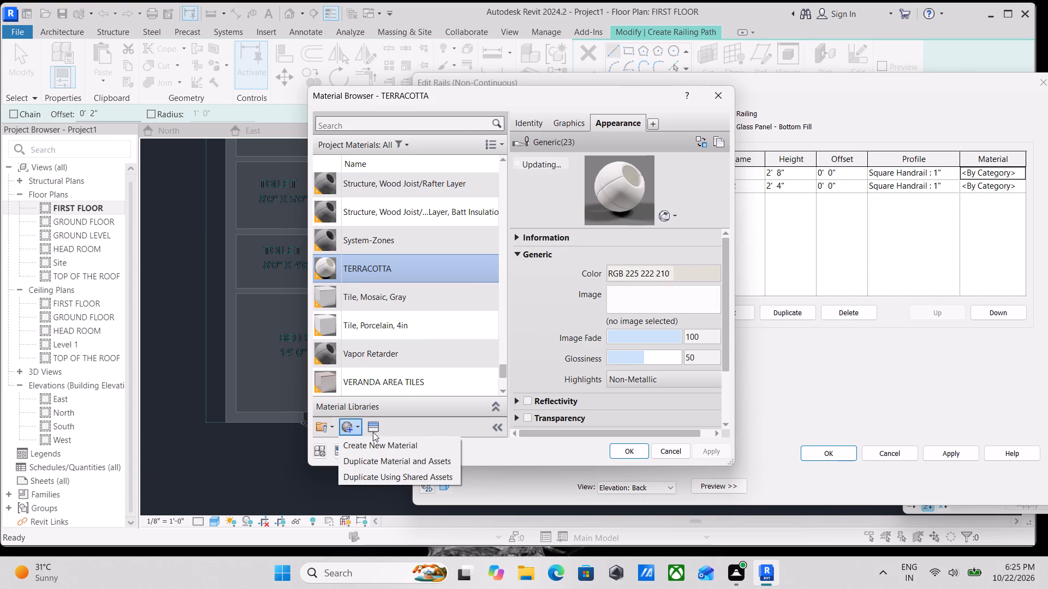
left_click(383, 441)
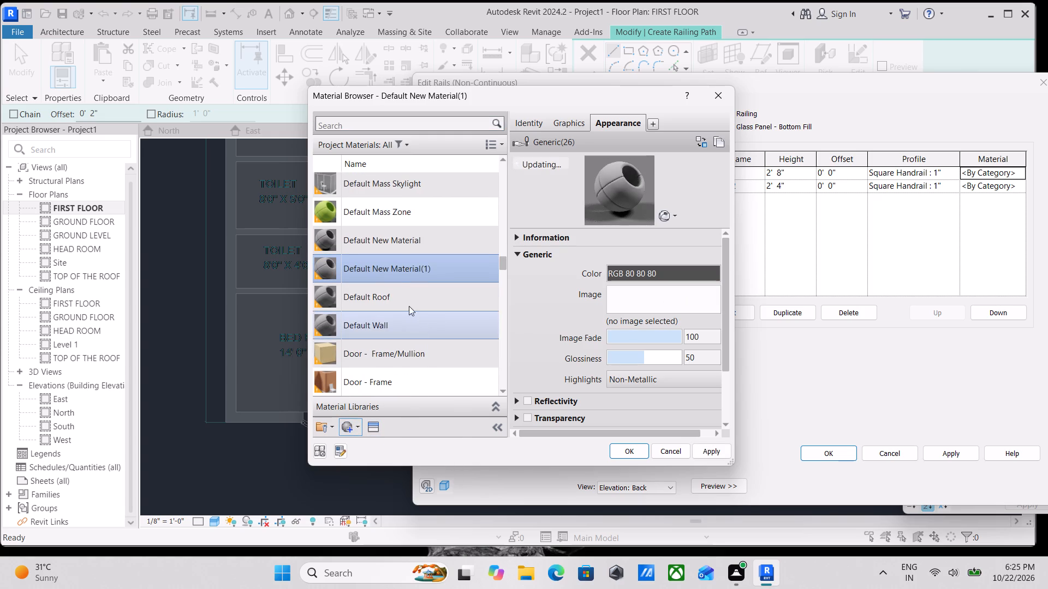
Rename the newly created rail material, clearing its default name.
right_click(400, 267)
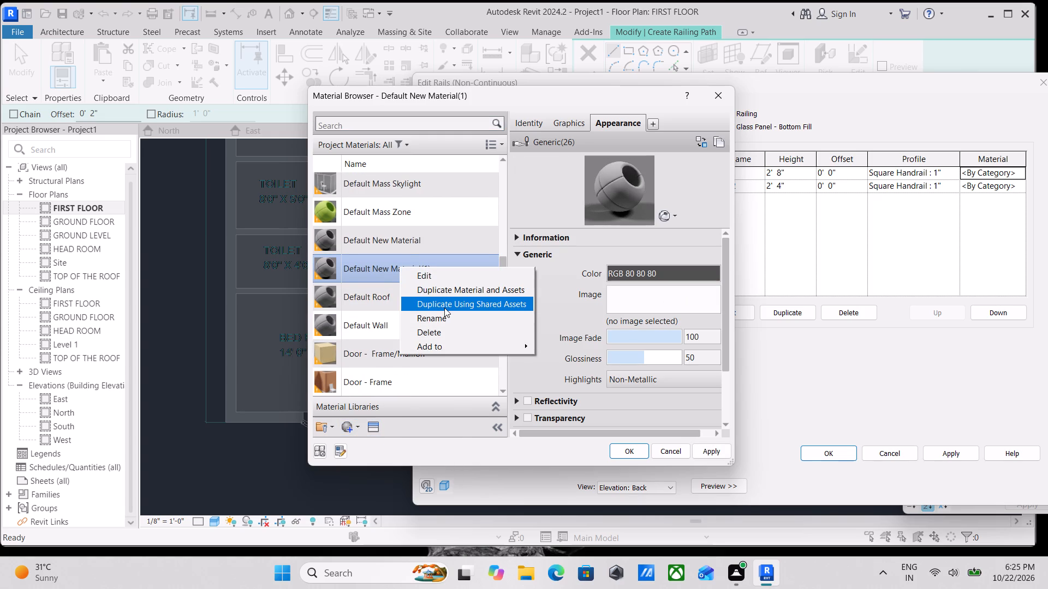
left_click(444, 317)
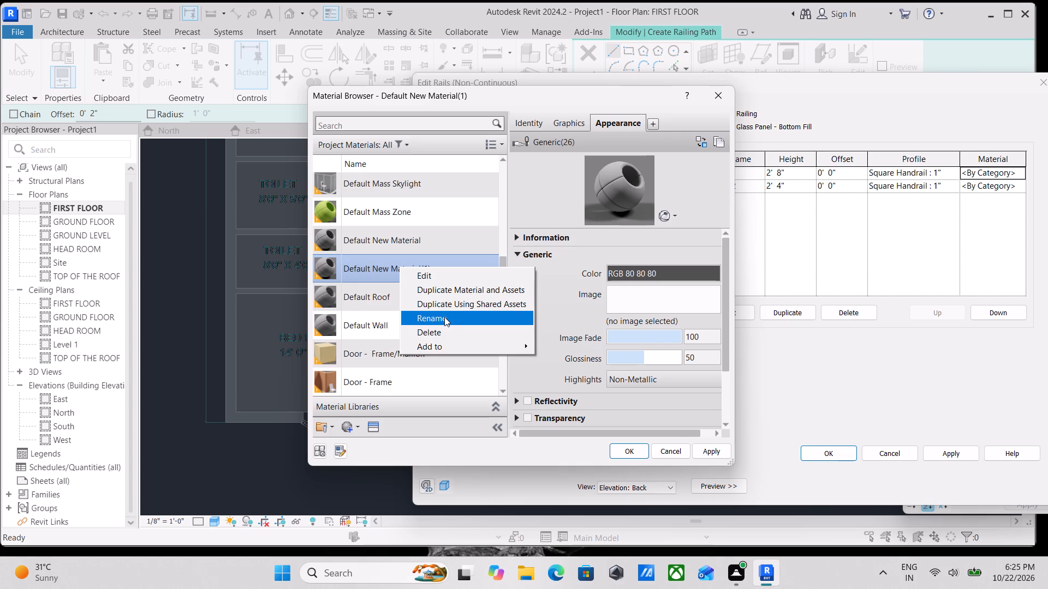
key("BackSpace")
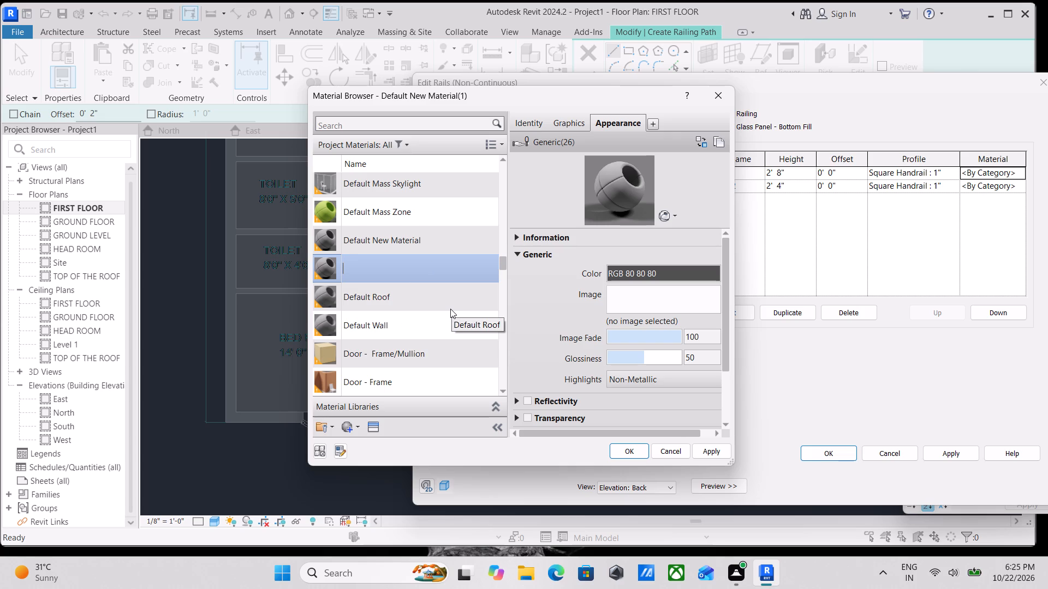
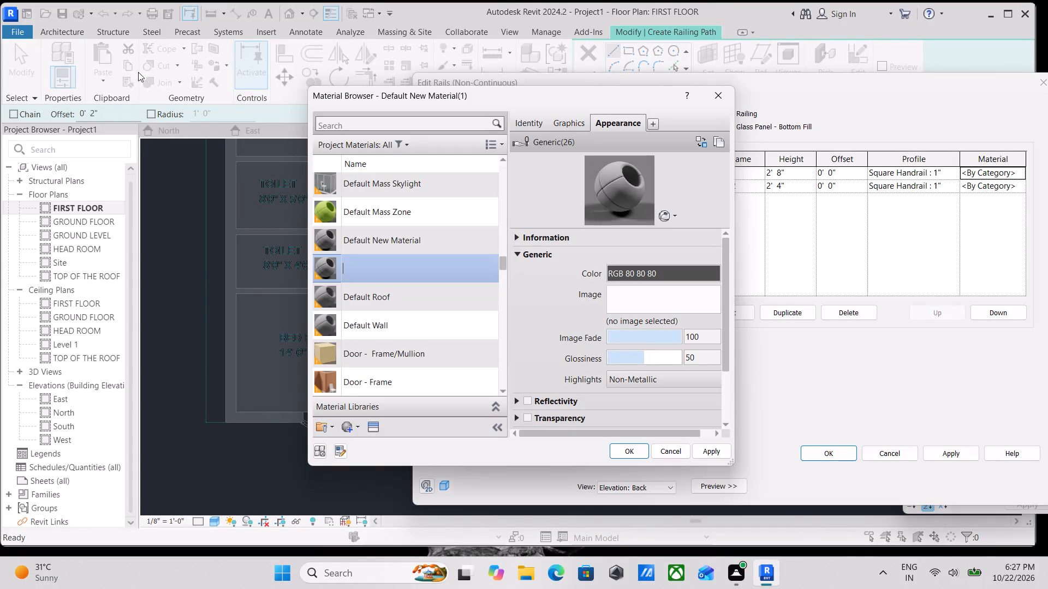
Name the new material "baluster material".
left_click(371, 263)
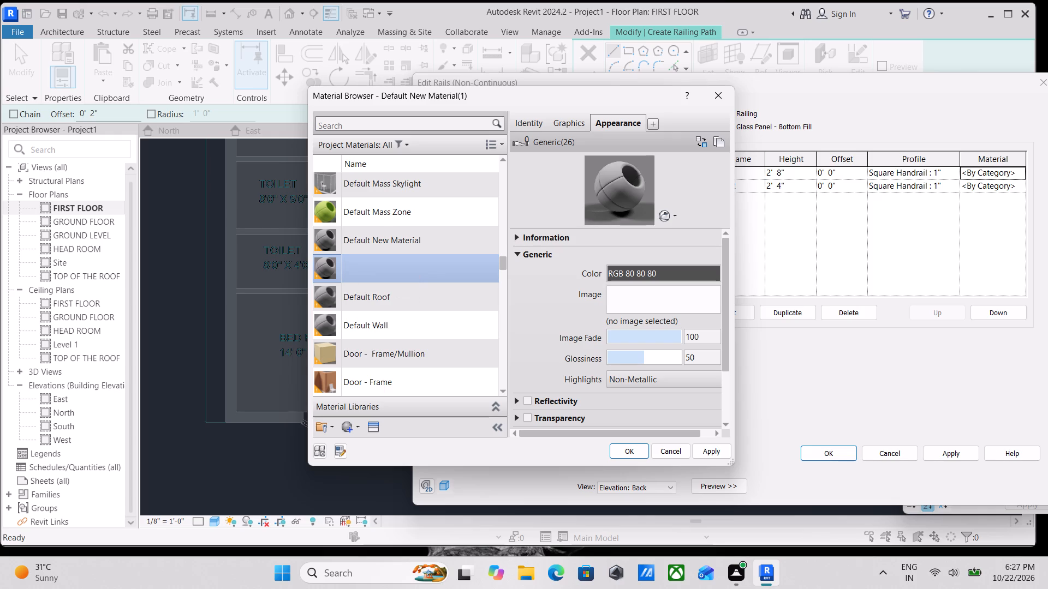
key("b")
type("aluster")
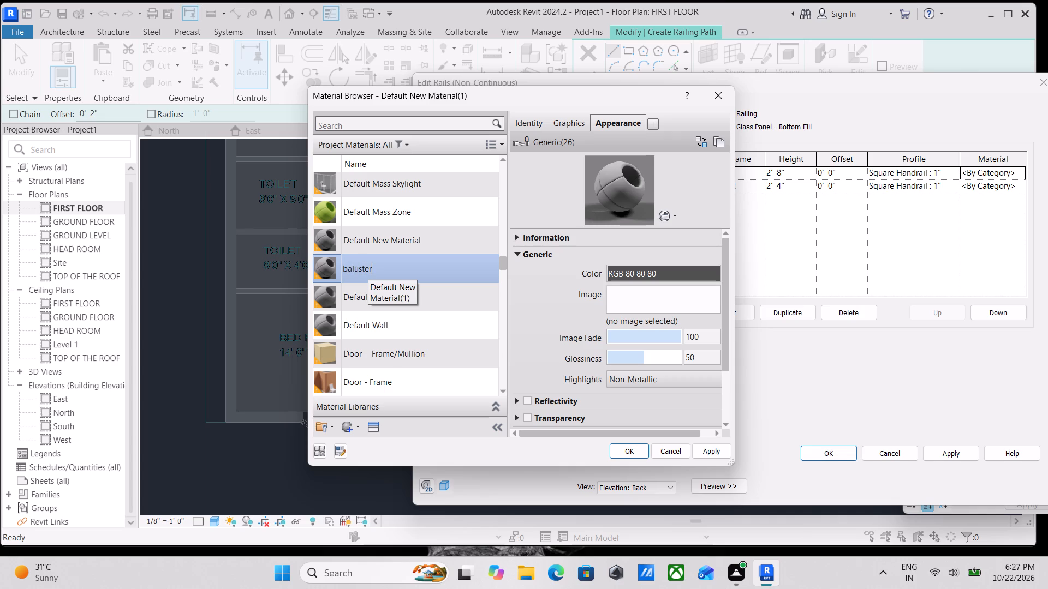
key("space")
type("material")
Set the baluster material's appearance colour to RGB 30 30 30 and assign the material to Rail 1.
left_click(653, 273)
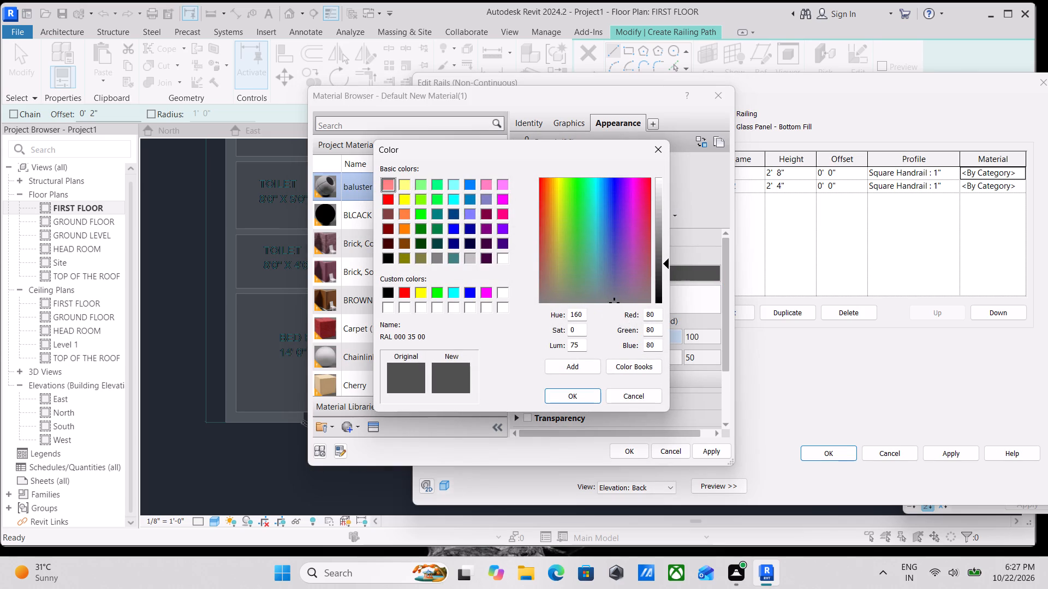
left_click_drag(659, 317, 616, 325)
type("30")
left_click(658, 330)
left_click_drag(658, 330, 633, 330)
type("30")
key("Return")
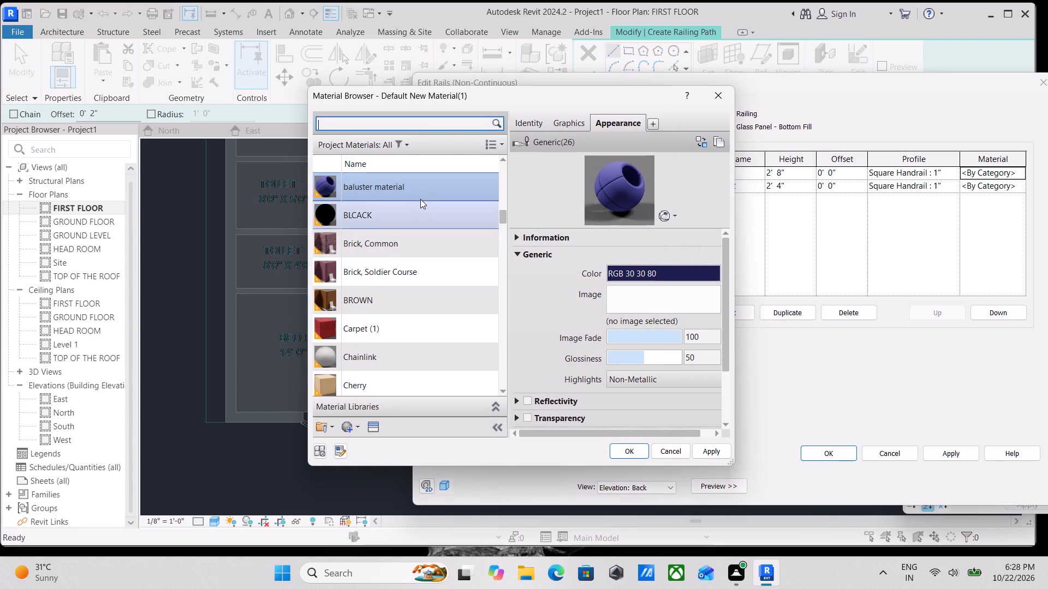
left_click(647, 276)
left_click_drag(654, 345, 612, 345)
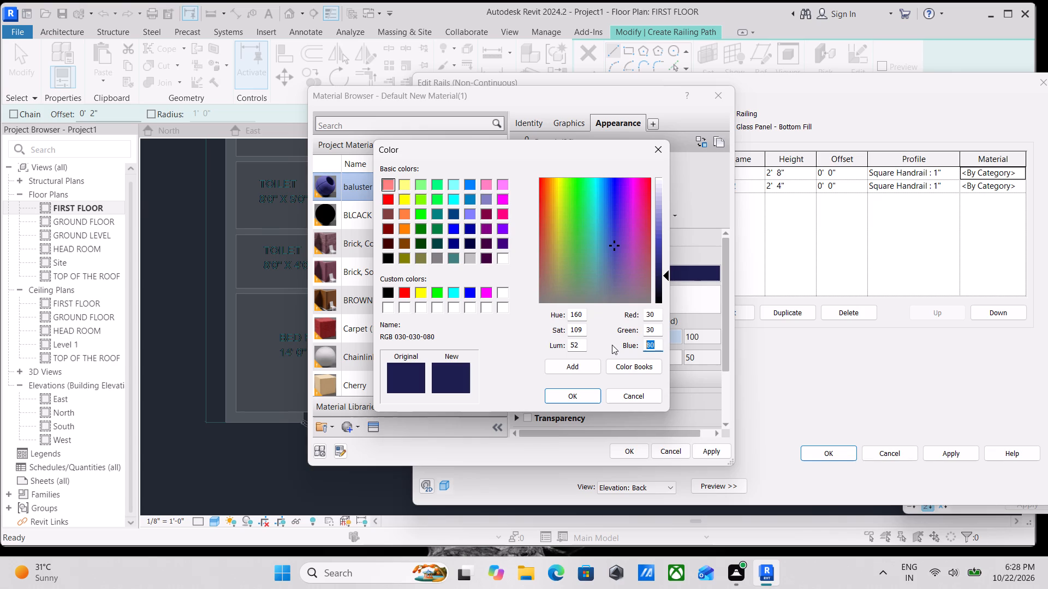
type("30")
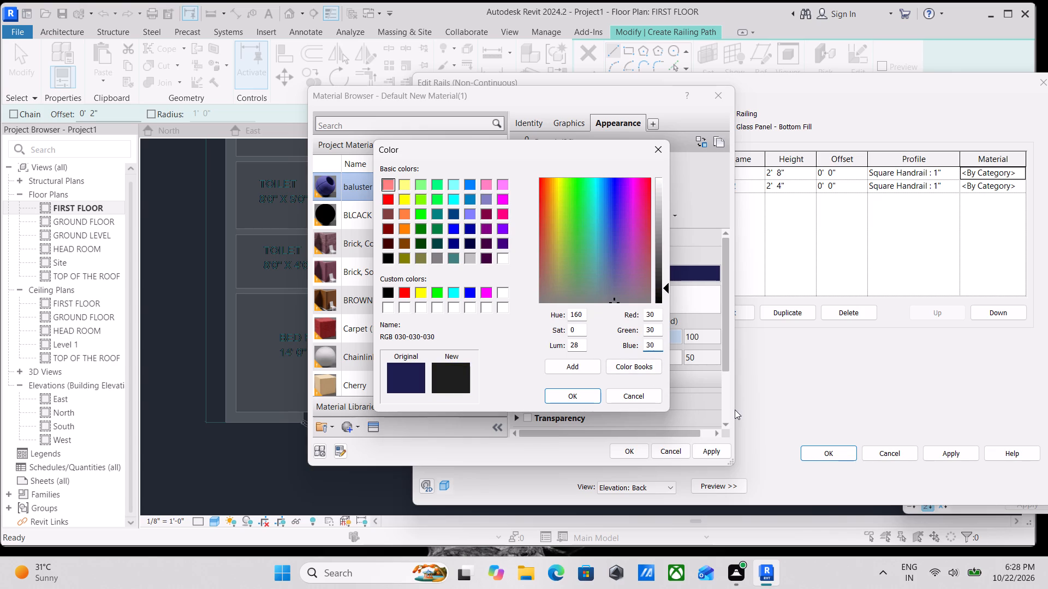
left_click(577, 393)
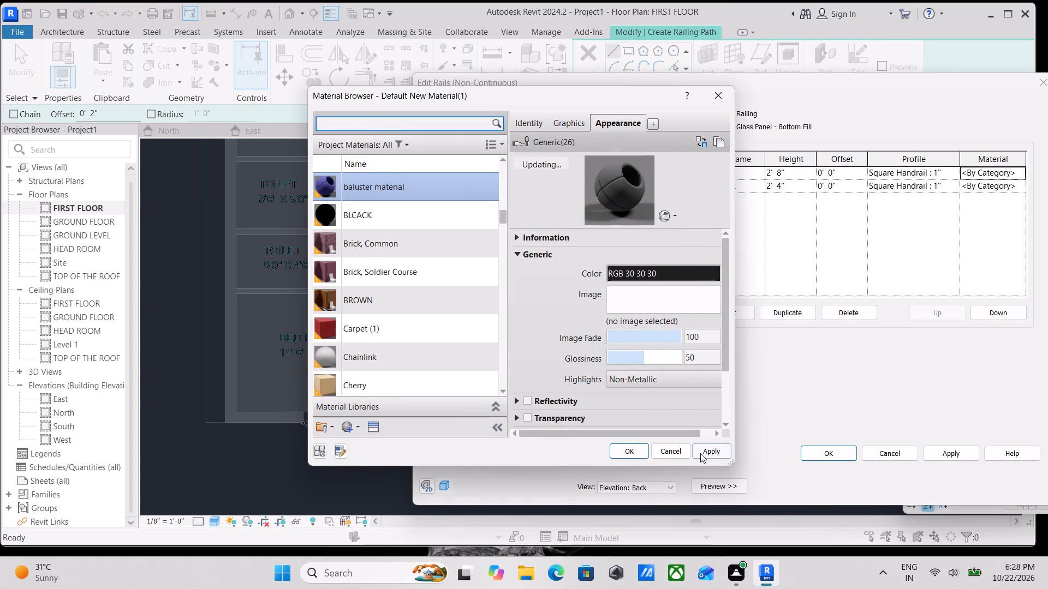
left_click(700, 453)
left_click(626, 449)
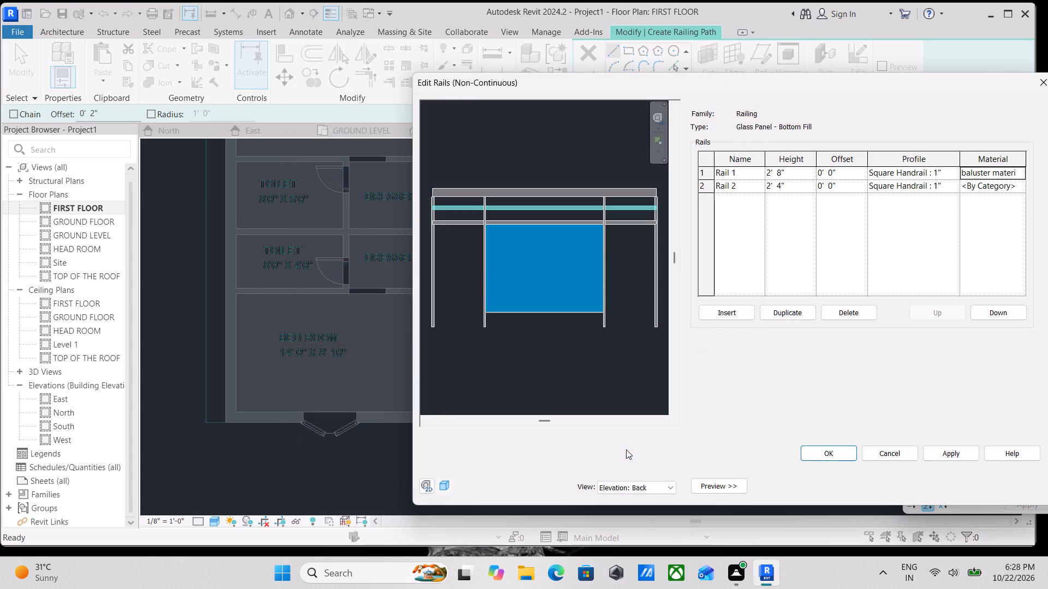
Delete Rail 1 and Rail 2 from the rail structure of the Glass Panel - Bottom Fill railing type.
scroll(591, 208, "up", 2)
middle_click_drag(865, 218, 841, 229)
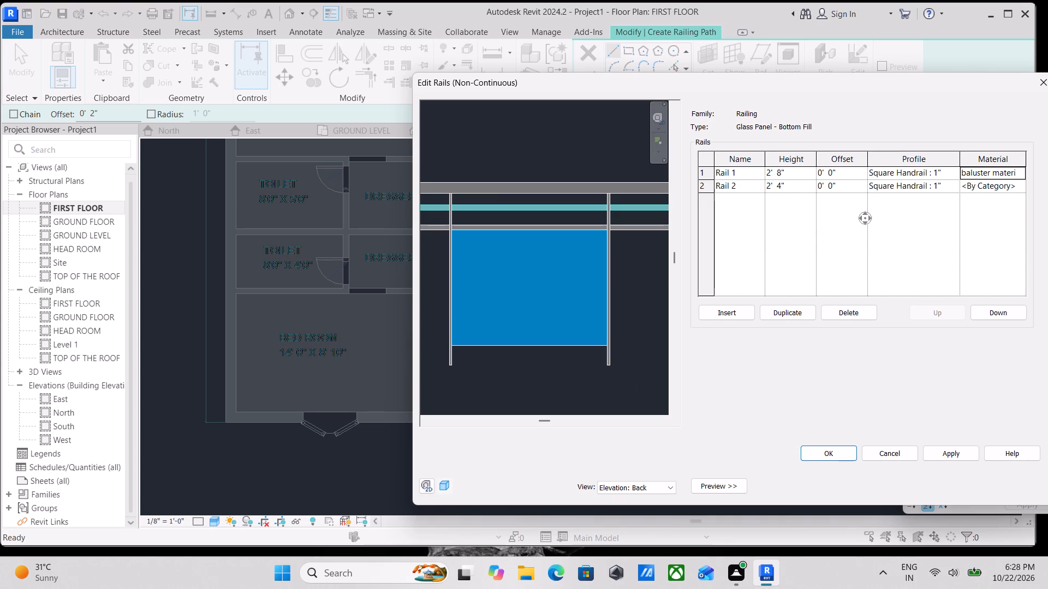
middle_click_drag(841, 229, 824, 249)
left_click(840, 315)
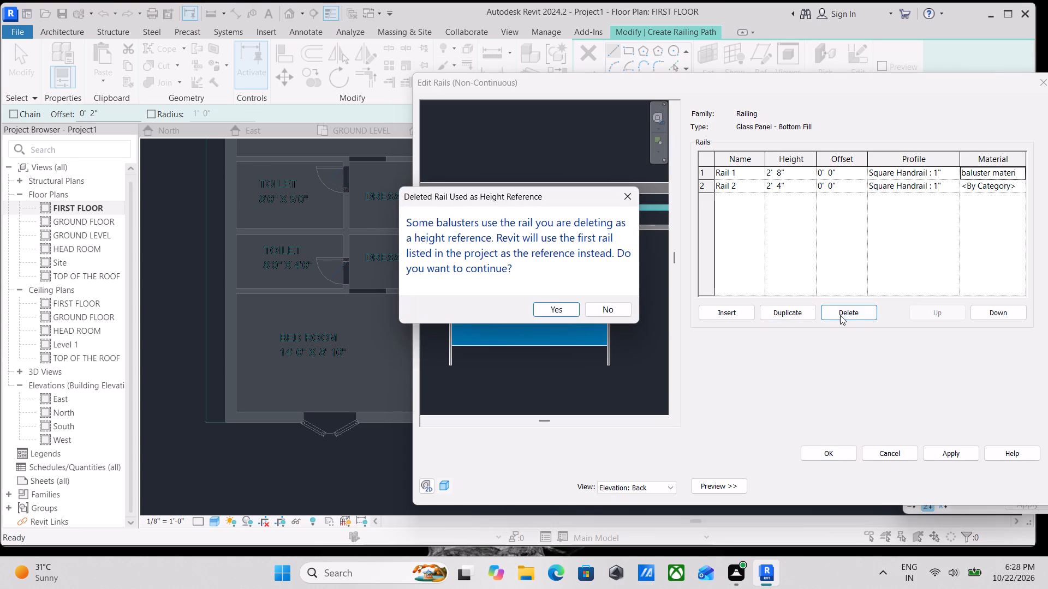
left_click(547, 310)
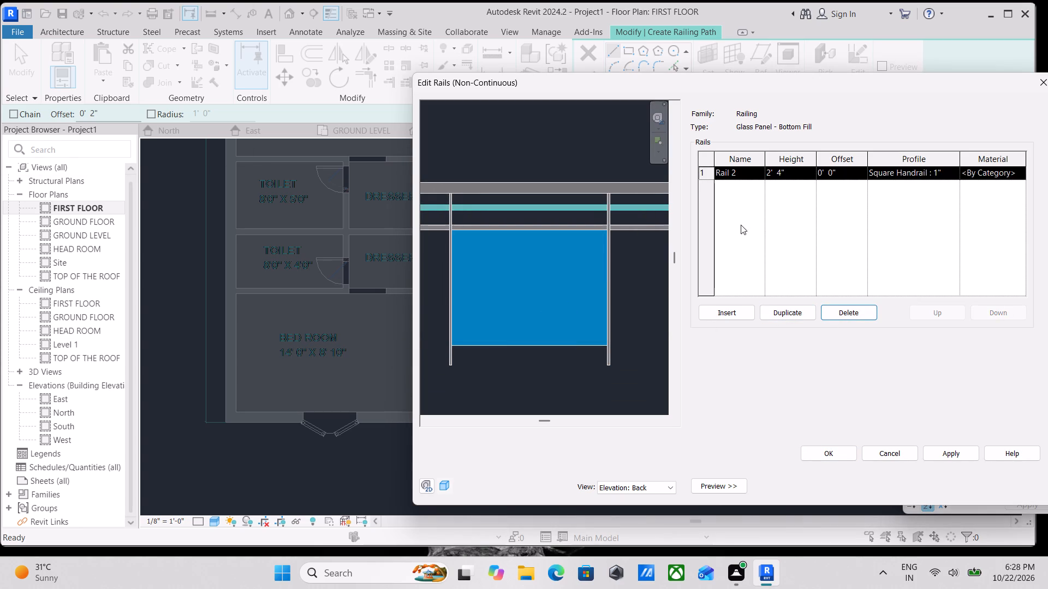
left_click(843, 312)
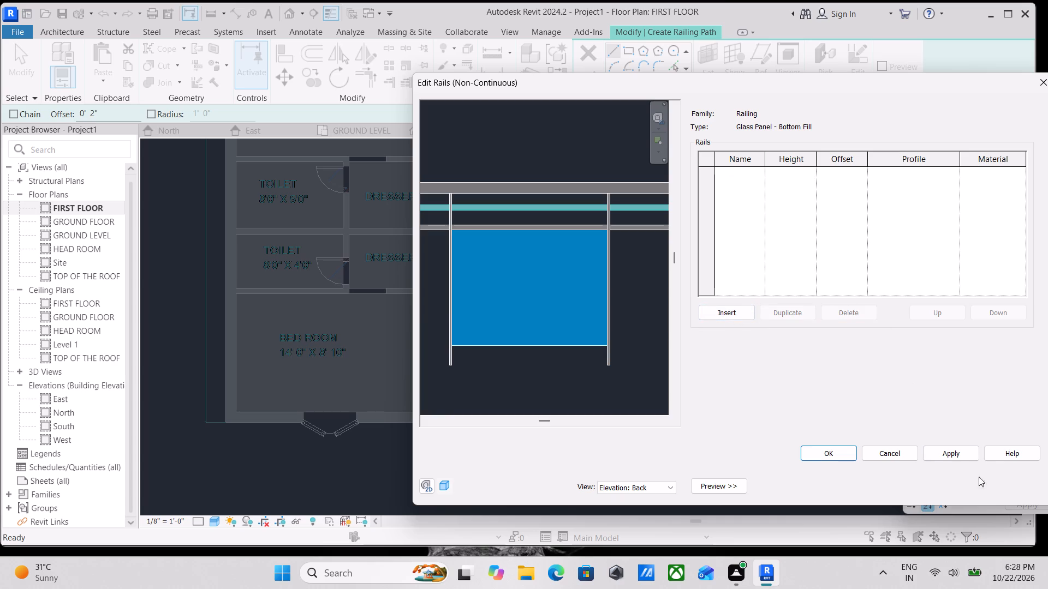
left_click(949, 455)
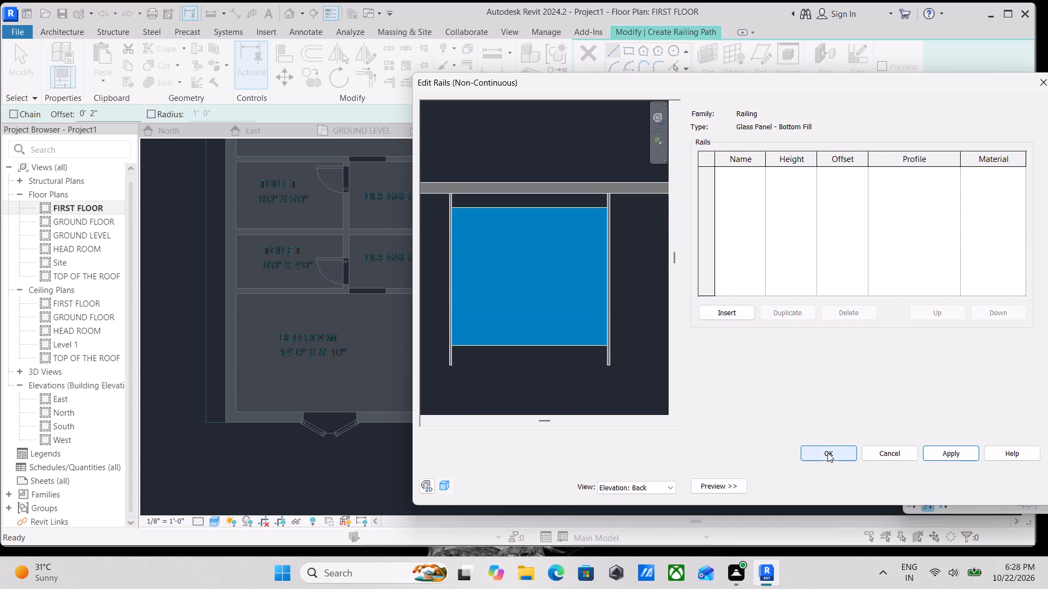
double_click(948, 453)
left_click(823, 454)
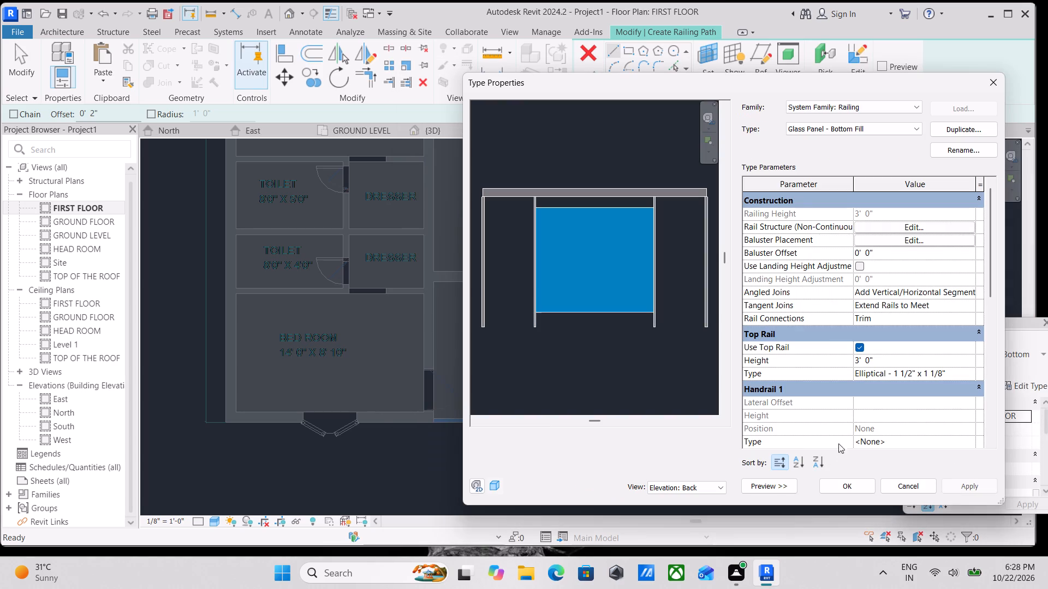
Examine the railing preview in the type properties and recheck the non-continuous rail structure.
scroll(659, 277, "down", 1)
middle_click_drag(658, 277, 619, 277)
scroll(636, 273, "up", 1)
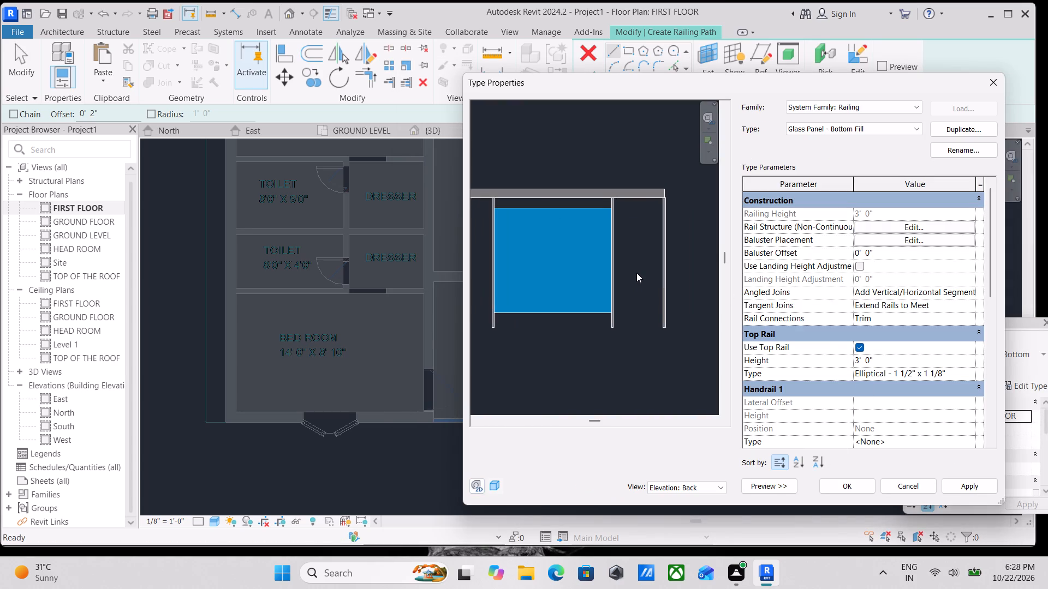
middle_click_drag(636, 273, 695, 274)
scroll(633, 263, "up", 1)
middle_click_drag(633, 263, 621, 268)
scroll(621, 268, "down", 1)
middle_click(621, 268)
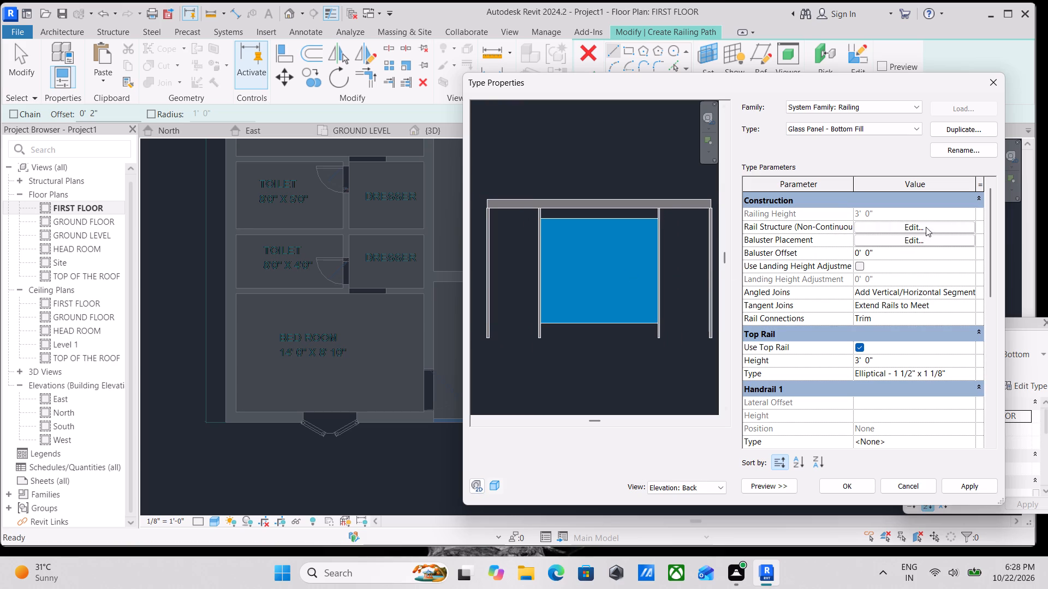
scroll(588, 232, "down", 1)
middle_click_drag(636, 241, 628, 241)
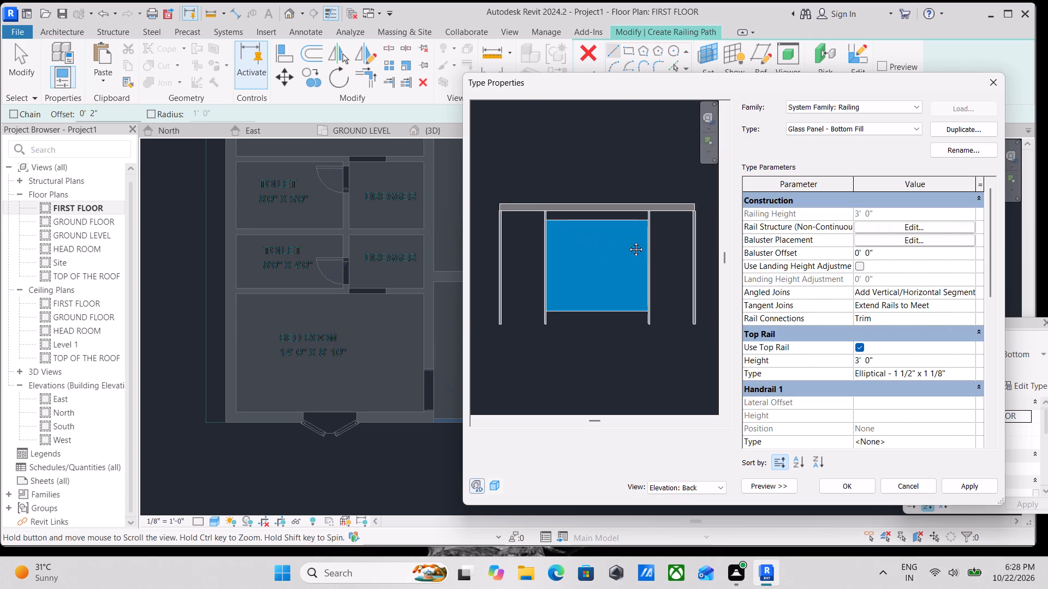
middle_click_drag(628, 241, 559, 253)
middle_click_drag(493, 234, 592, 238)
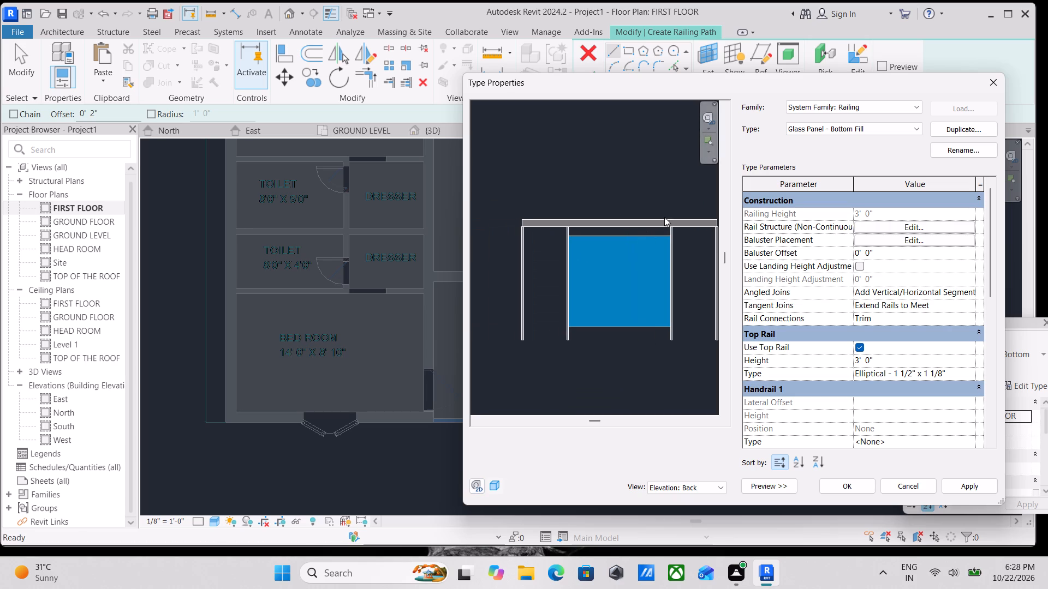
left_click(904, 224)
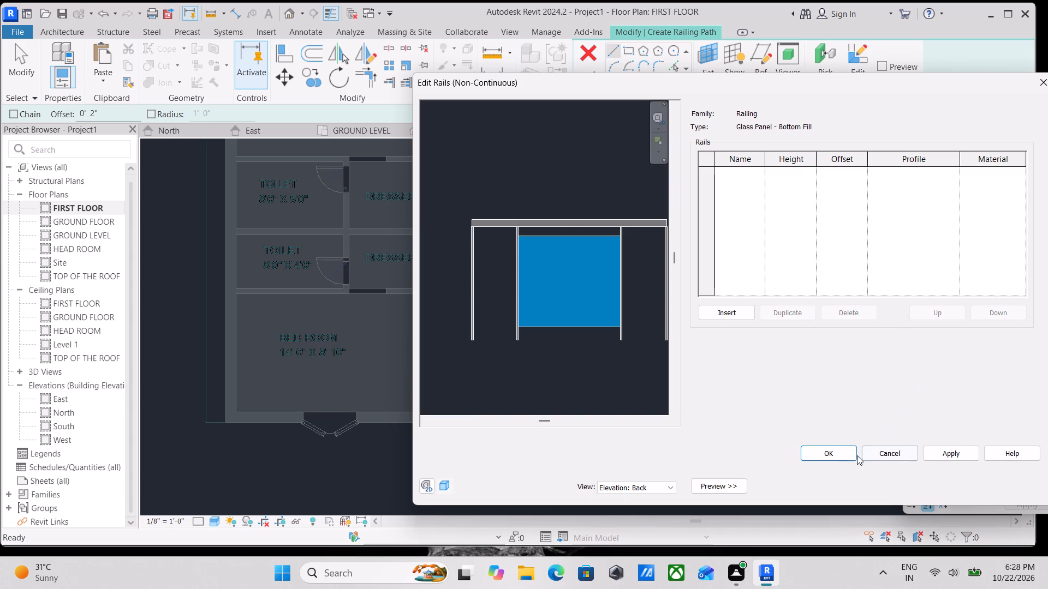
left_click(830, 447)
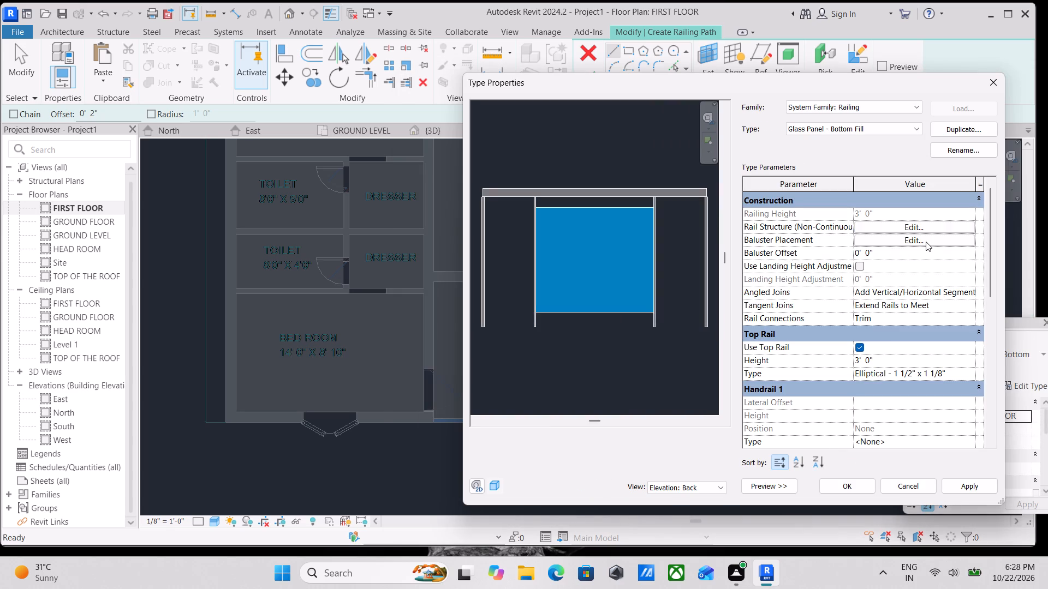
Open the baluster placement settings of the Glass Panel - Bottom Fill railing type.
left_click(926, 240)
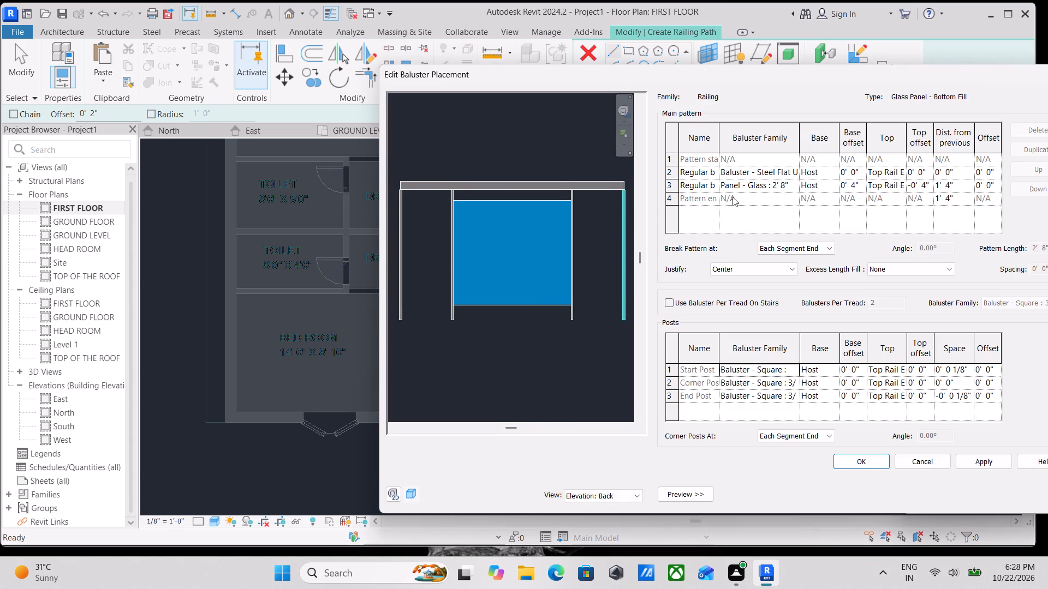
left_click(765, 374)
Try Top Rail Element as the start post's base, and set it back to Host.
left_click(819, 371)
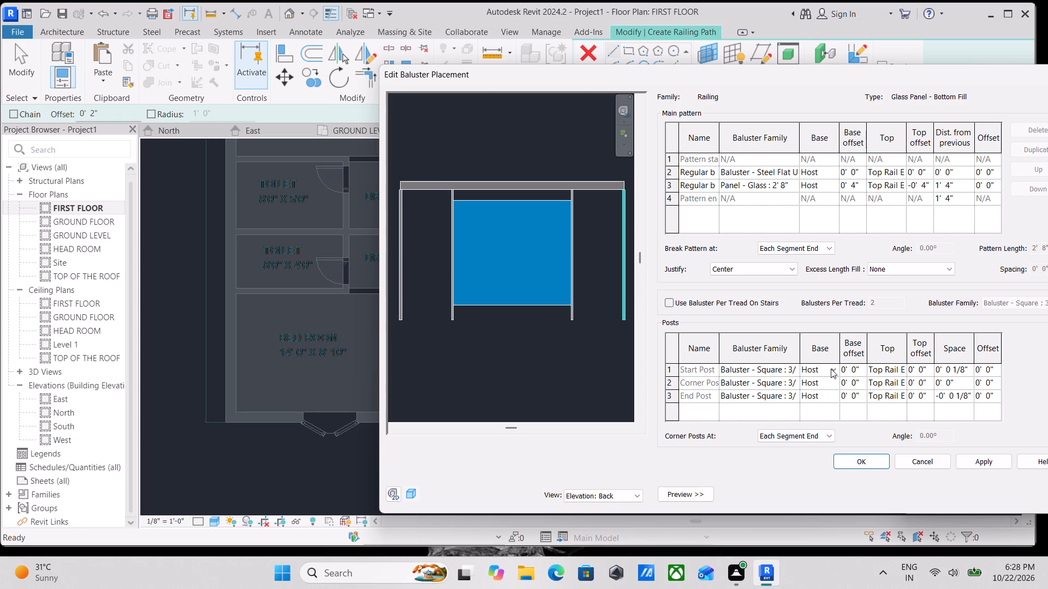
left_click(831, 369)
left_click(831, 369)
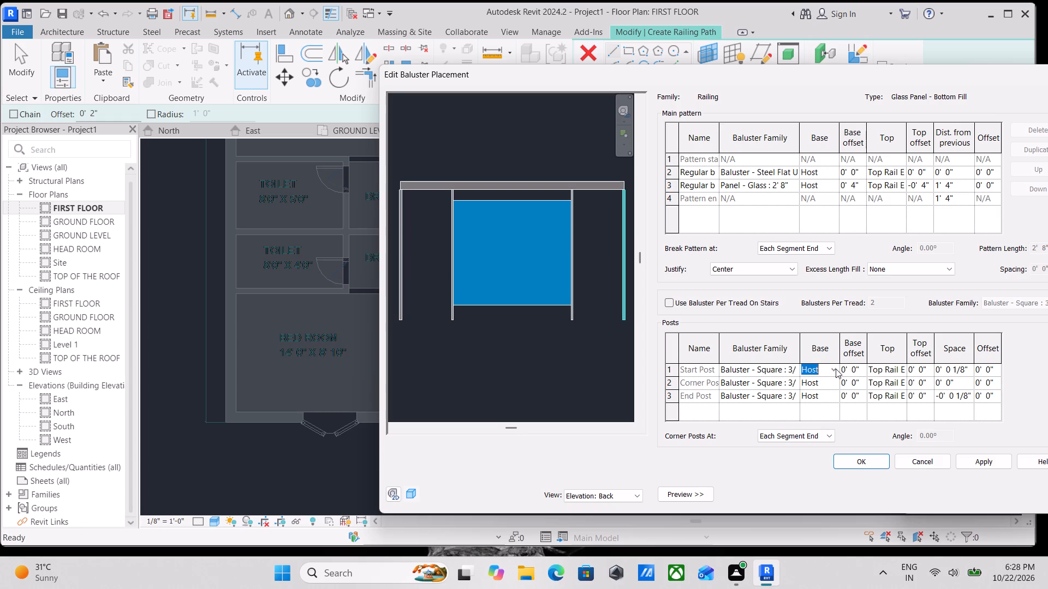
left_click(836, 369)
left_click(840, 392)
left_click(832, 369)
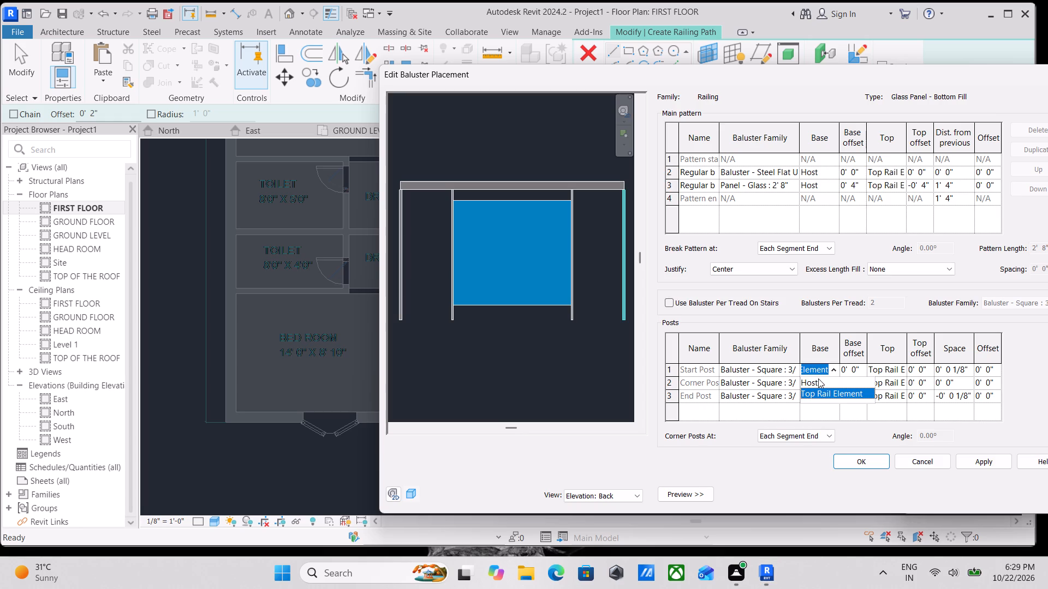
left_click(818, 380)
Set the baluster family of the start post and the corner post to None.
left_click(794, 365)
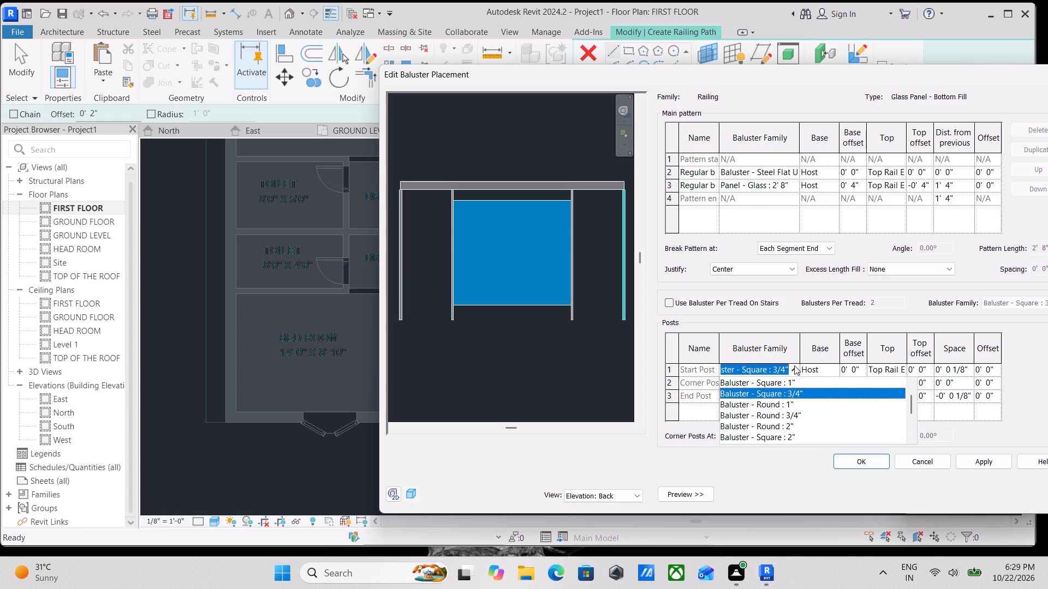
scroll(767, 404, "up", 2)
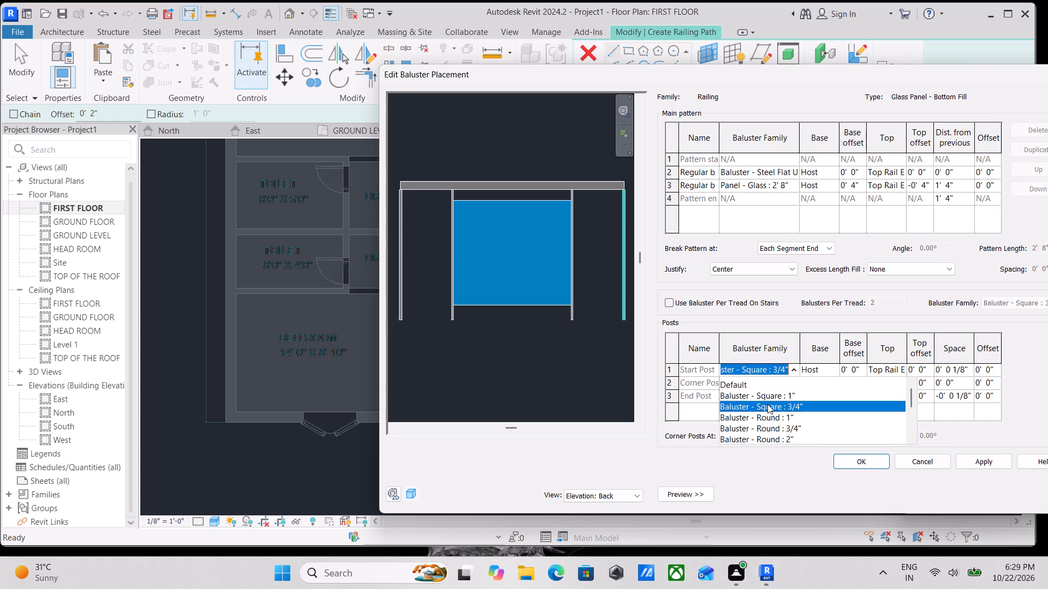
scroll(767, 404, "down", 3)
scroll(767, 404, "up", 8)
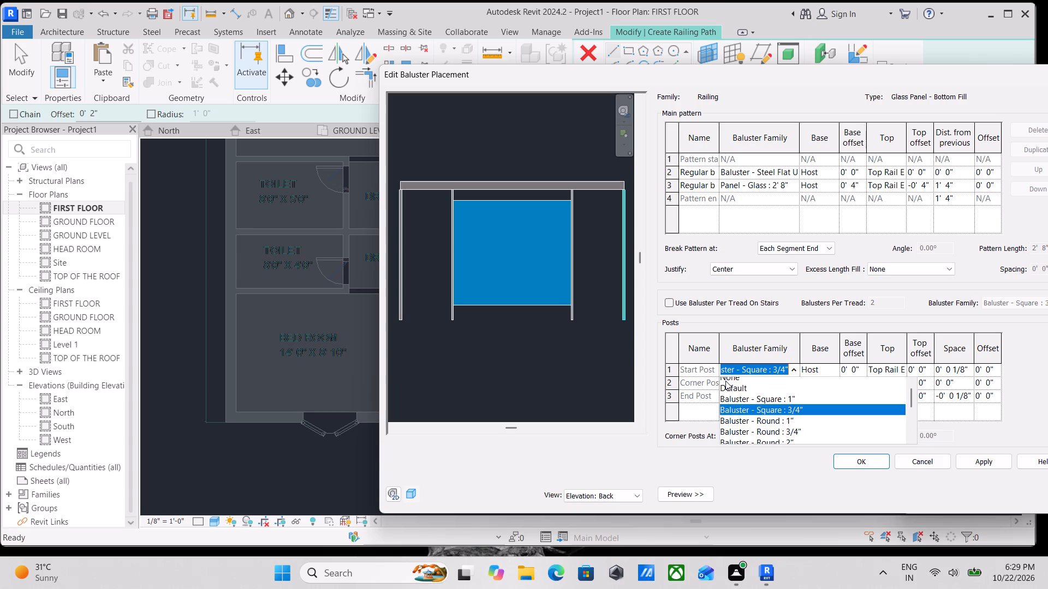
left_click(725, 381)
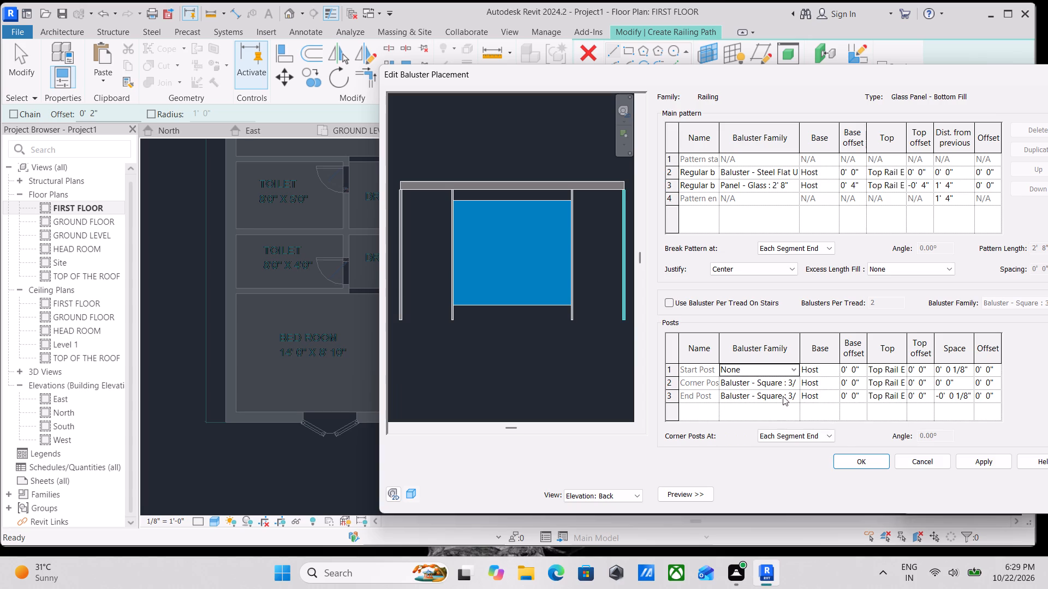
left_click(781, 385)
left_click(793, 382)
scroll(769, 401, "up", 2)
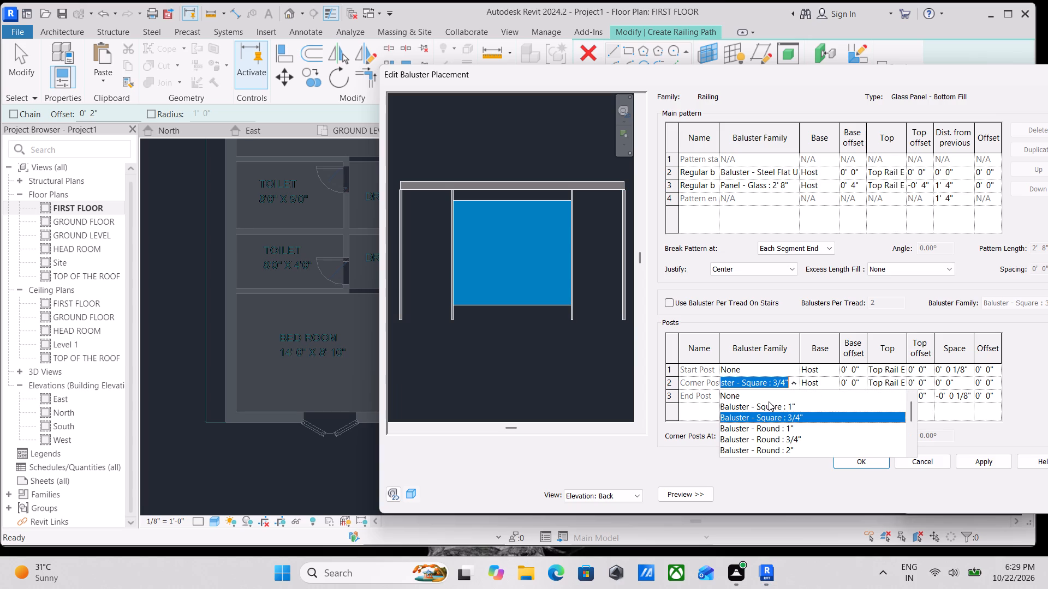
scroll(769, 401, "up", 4)
left_click(721, 395)
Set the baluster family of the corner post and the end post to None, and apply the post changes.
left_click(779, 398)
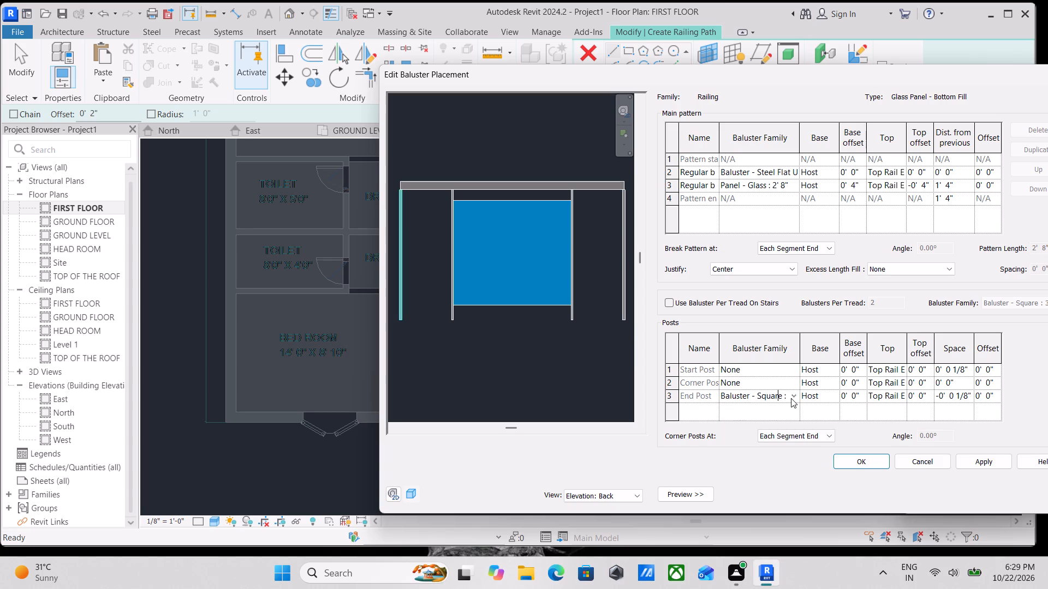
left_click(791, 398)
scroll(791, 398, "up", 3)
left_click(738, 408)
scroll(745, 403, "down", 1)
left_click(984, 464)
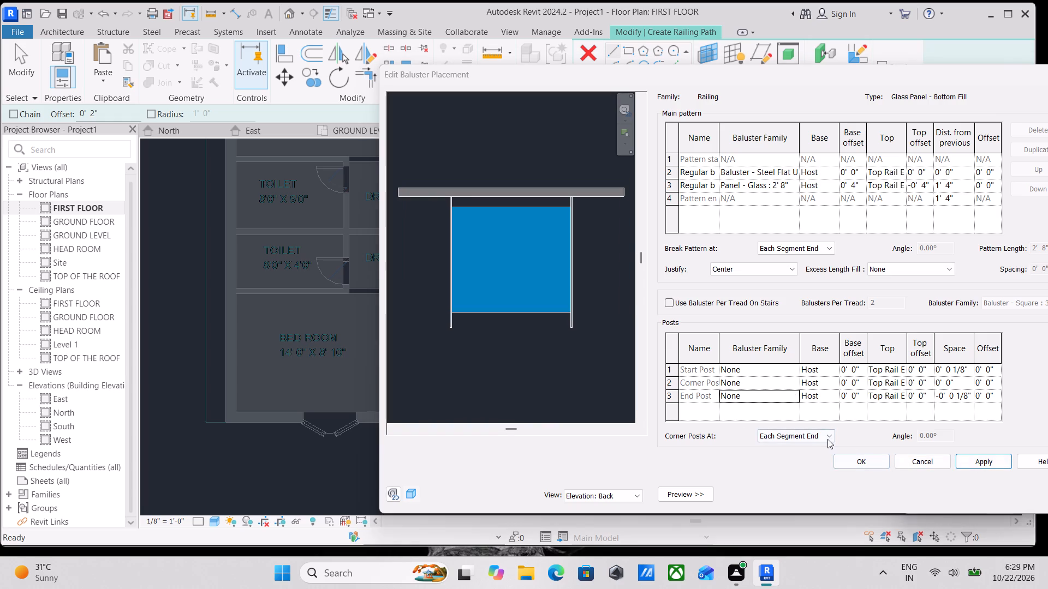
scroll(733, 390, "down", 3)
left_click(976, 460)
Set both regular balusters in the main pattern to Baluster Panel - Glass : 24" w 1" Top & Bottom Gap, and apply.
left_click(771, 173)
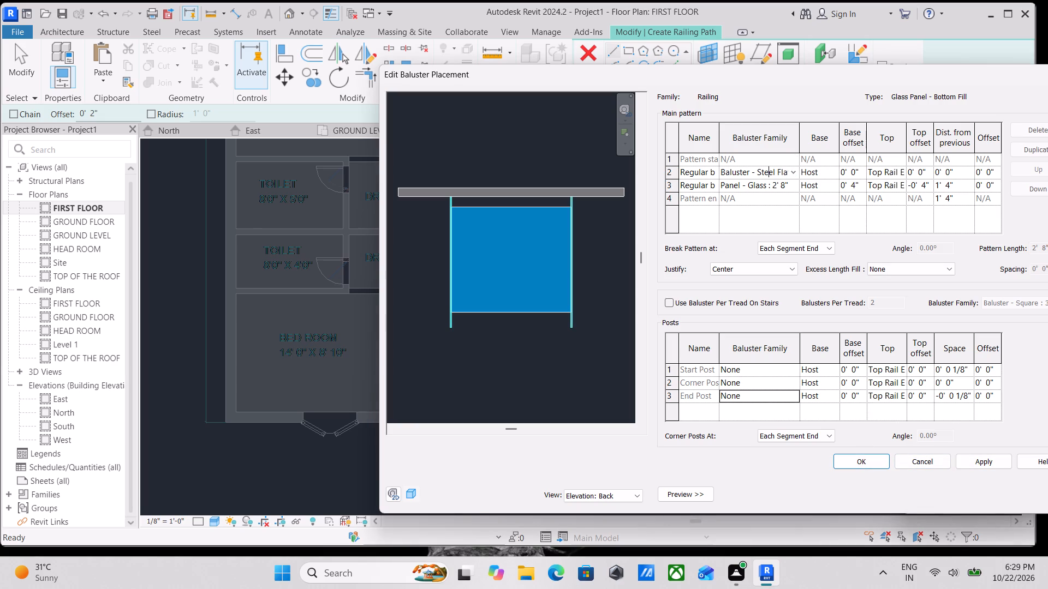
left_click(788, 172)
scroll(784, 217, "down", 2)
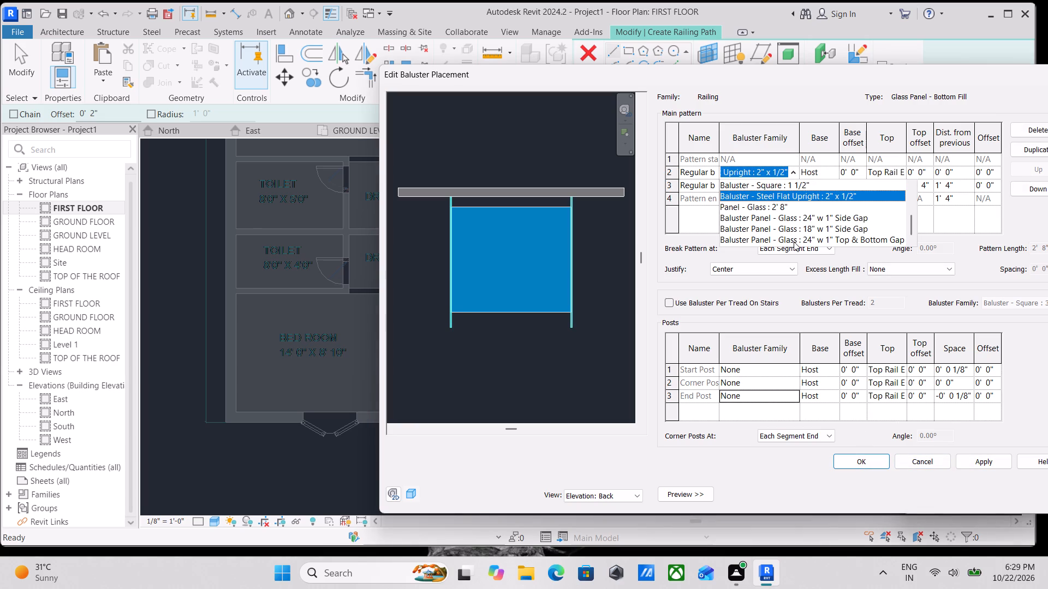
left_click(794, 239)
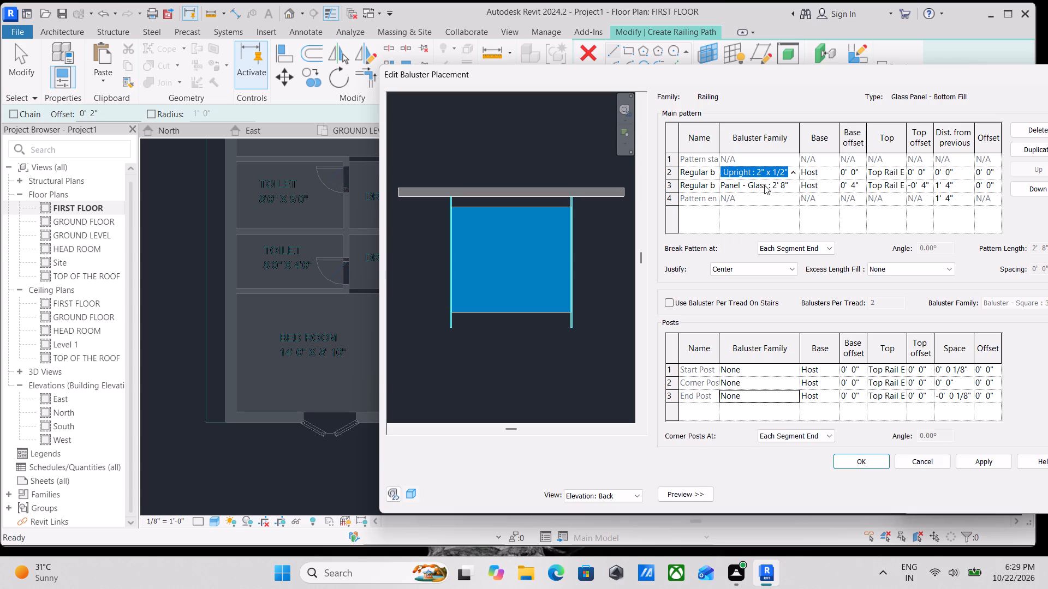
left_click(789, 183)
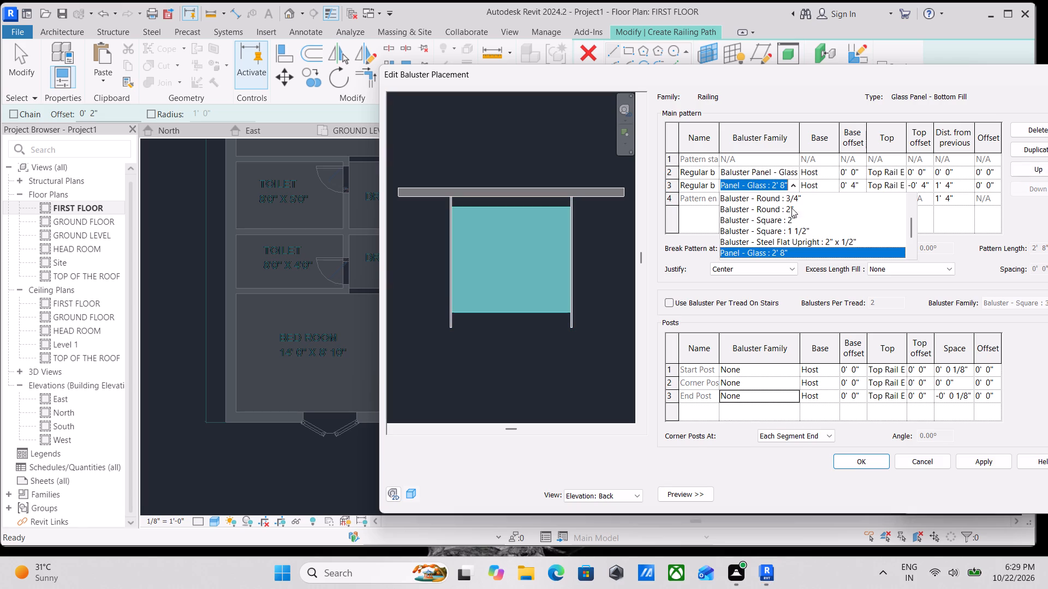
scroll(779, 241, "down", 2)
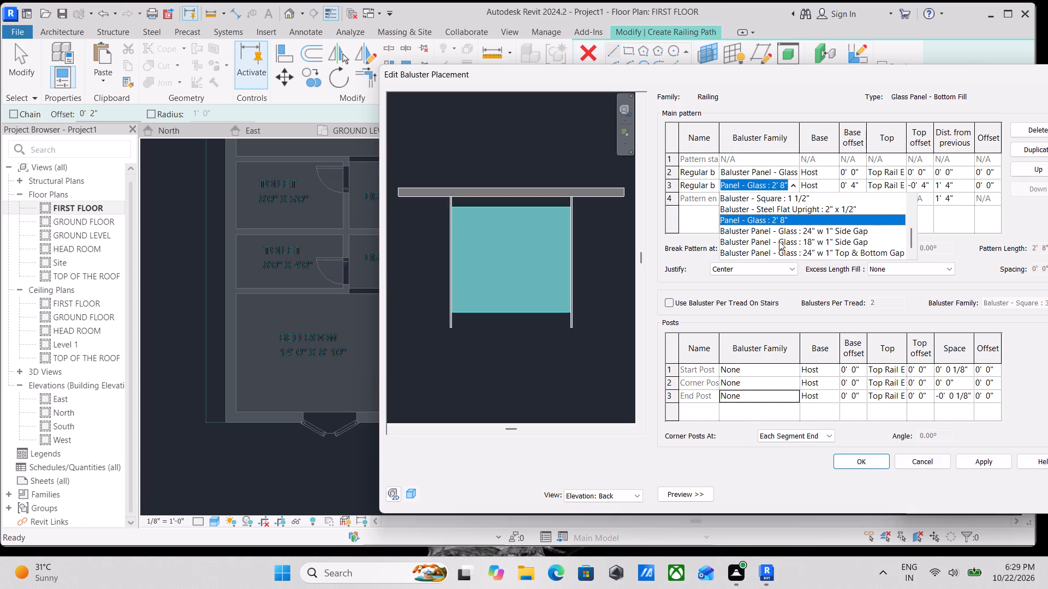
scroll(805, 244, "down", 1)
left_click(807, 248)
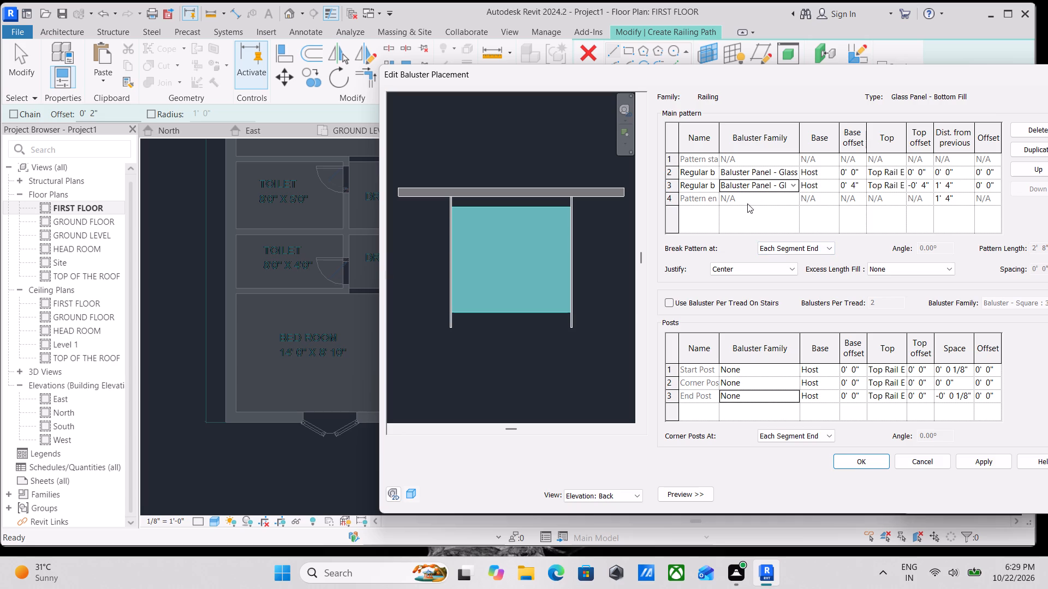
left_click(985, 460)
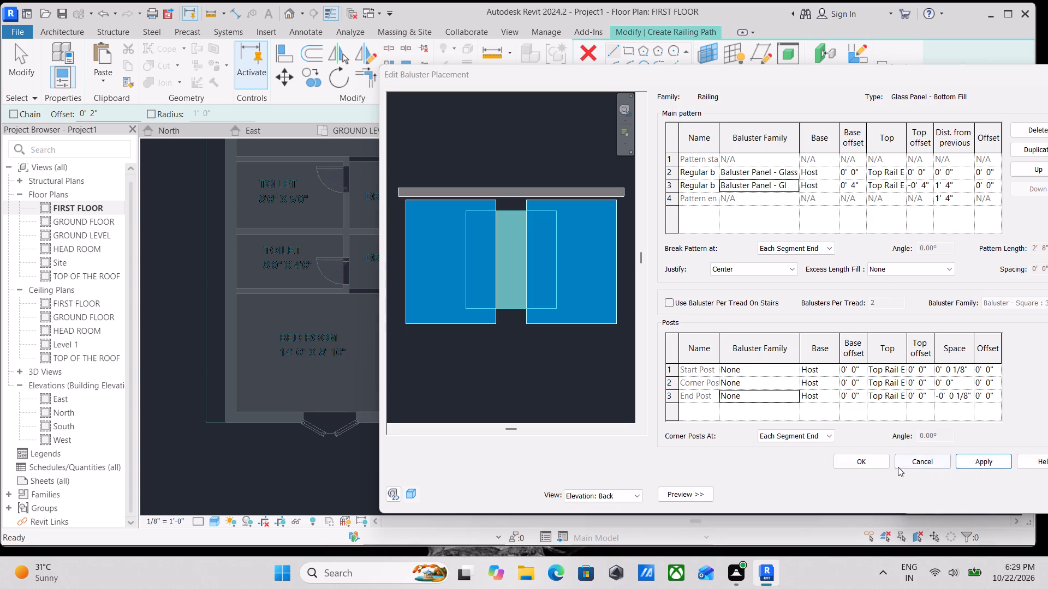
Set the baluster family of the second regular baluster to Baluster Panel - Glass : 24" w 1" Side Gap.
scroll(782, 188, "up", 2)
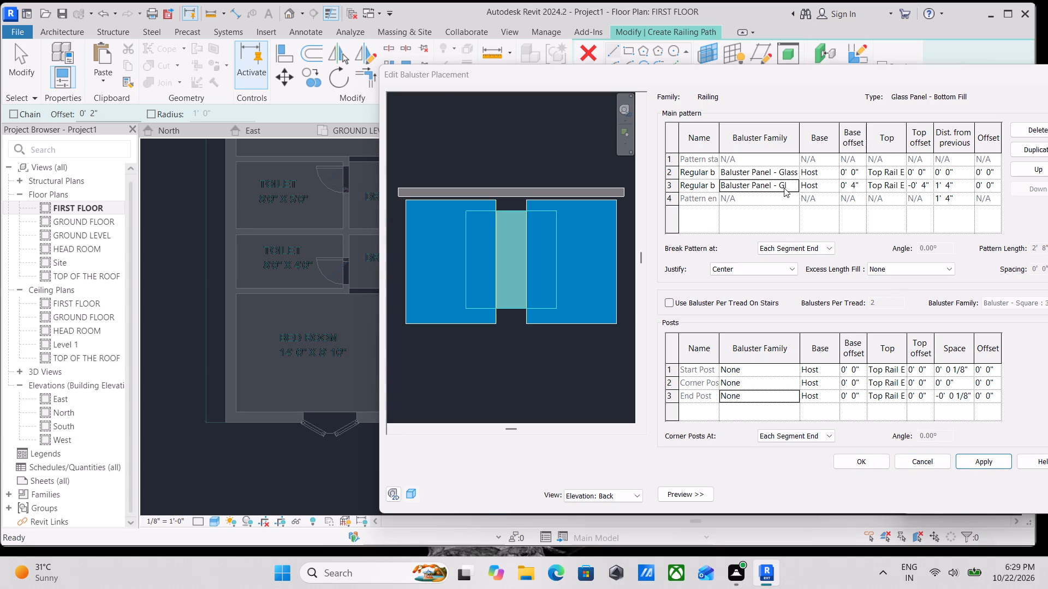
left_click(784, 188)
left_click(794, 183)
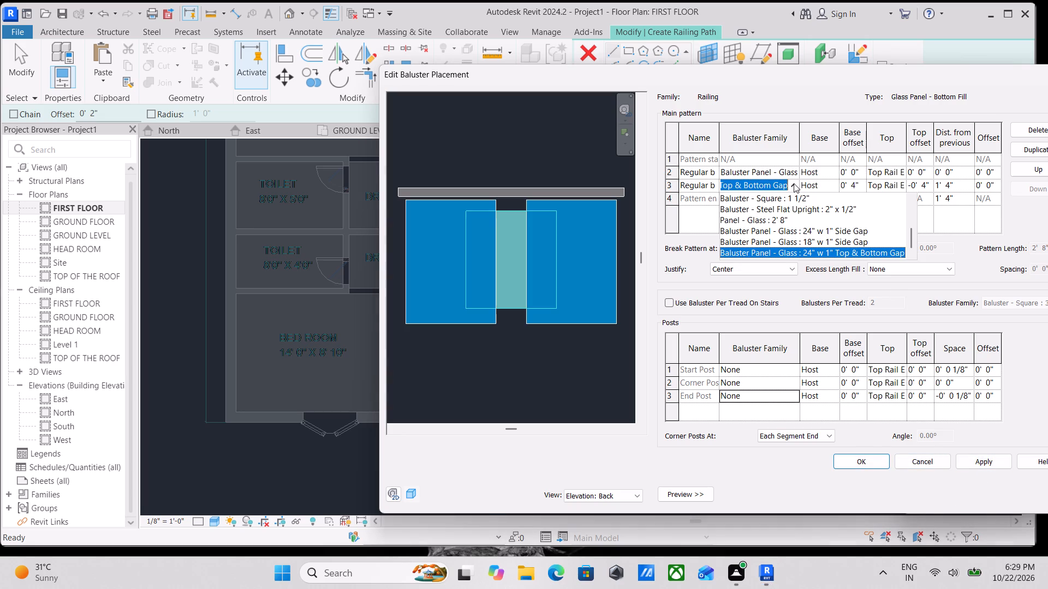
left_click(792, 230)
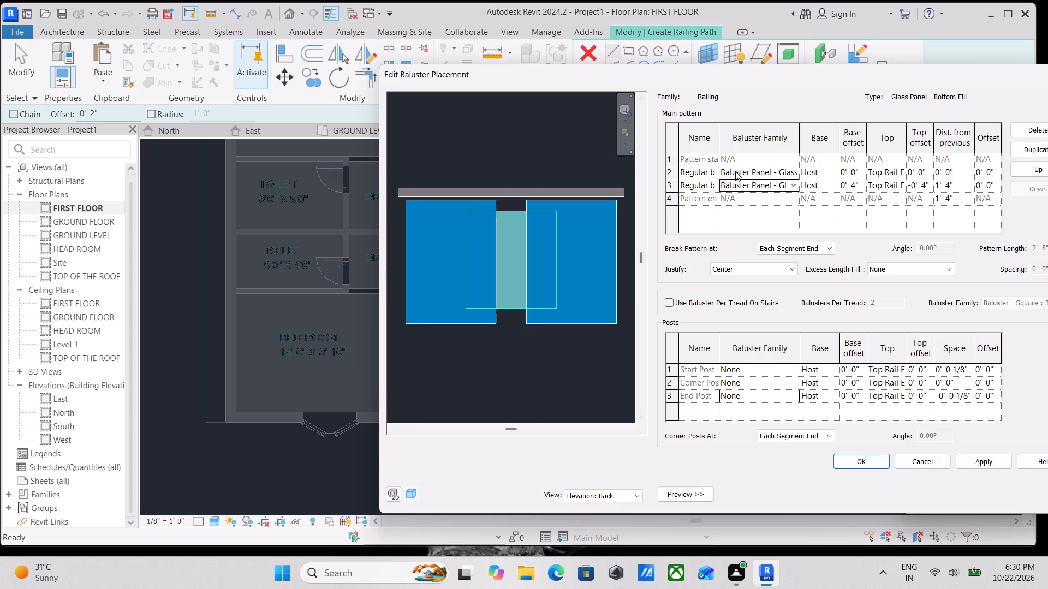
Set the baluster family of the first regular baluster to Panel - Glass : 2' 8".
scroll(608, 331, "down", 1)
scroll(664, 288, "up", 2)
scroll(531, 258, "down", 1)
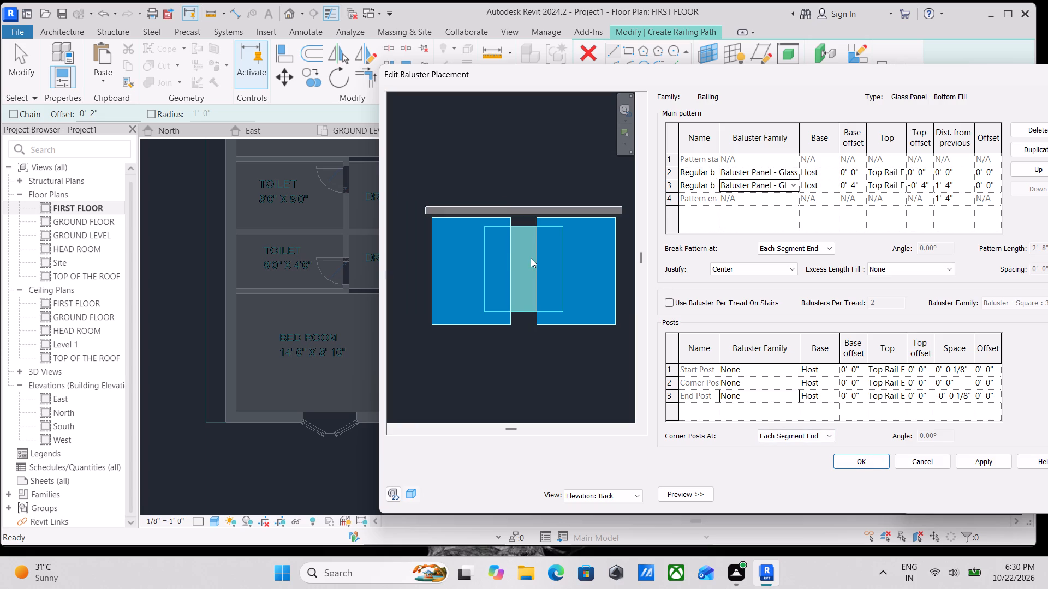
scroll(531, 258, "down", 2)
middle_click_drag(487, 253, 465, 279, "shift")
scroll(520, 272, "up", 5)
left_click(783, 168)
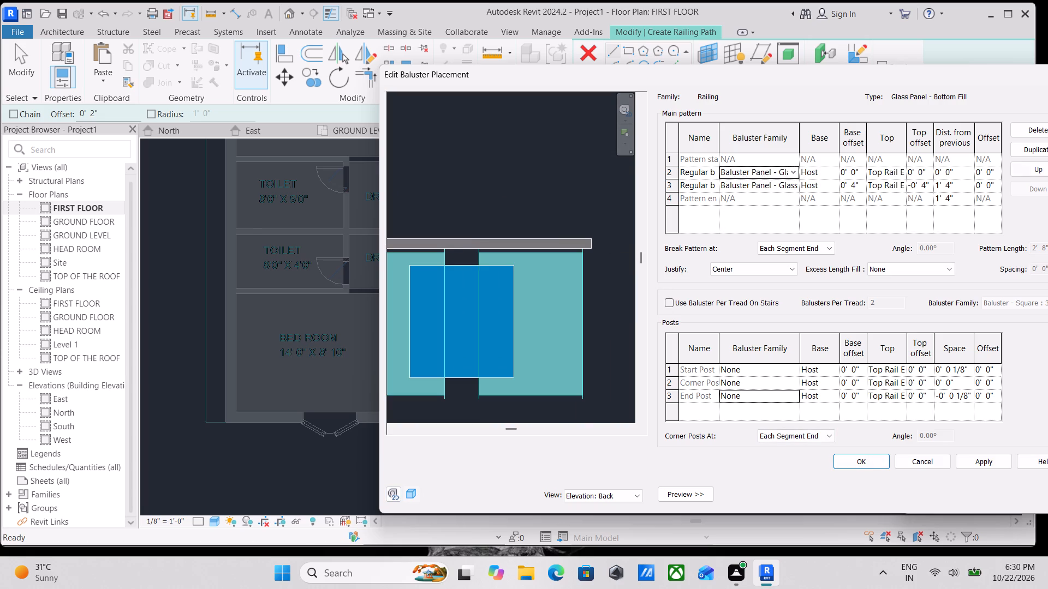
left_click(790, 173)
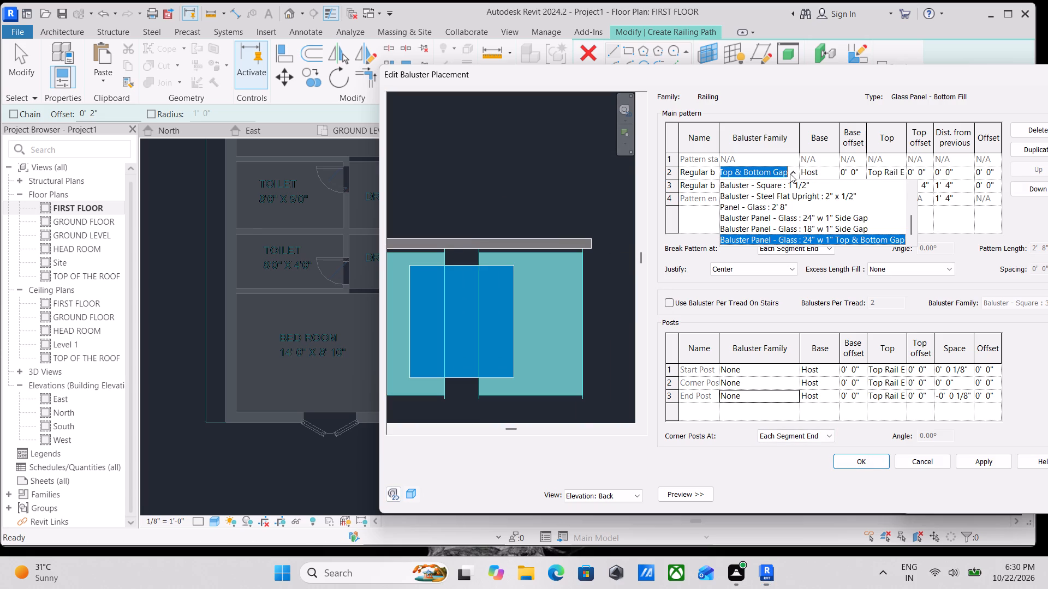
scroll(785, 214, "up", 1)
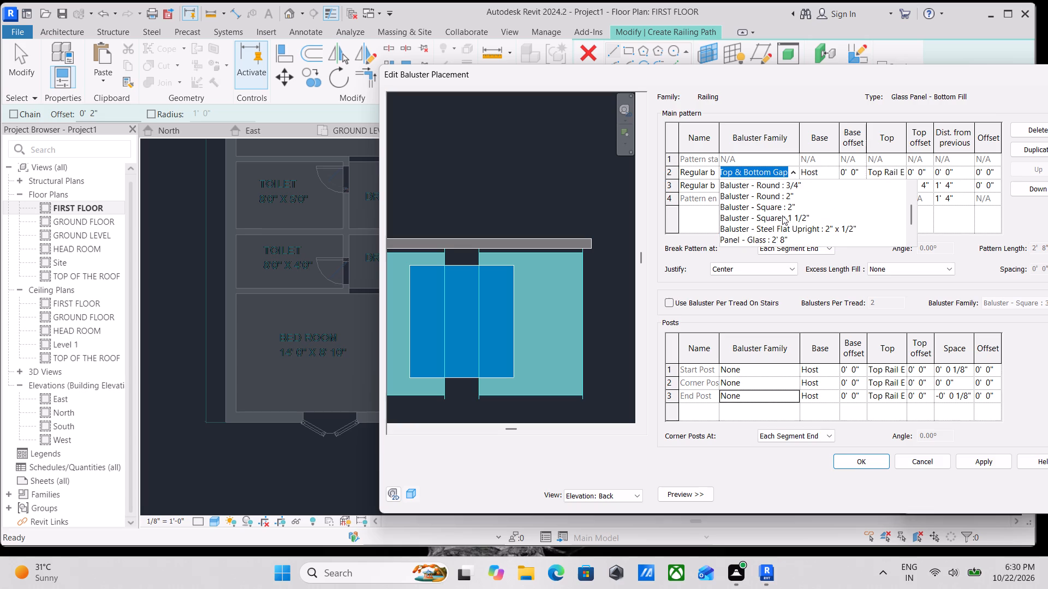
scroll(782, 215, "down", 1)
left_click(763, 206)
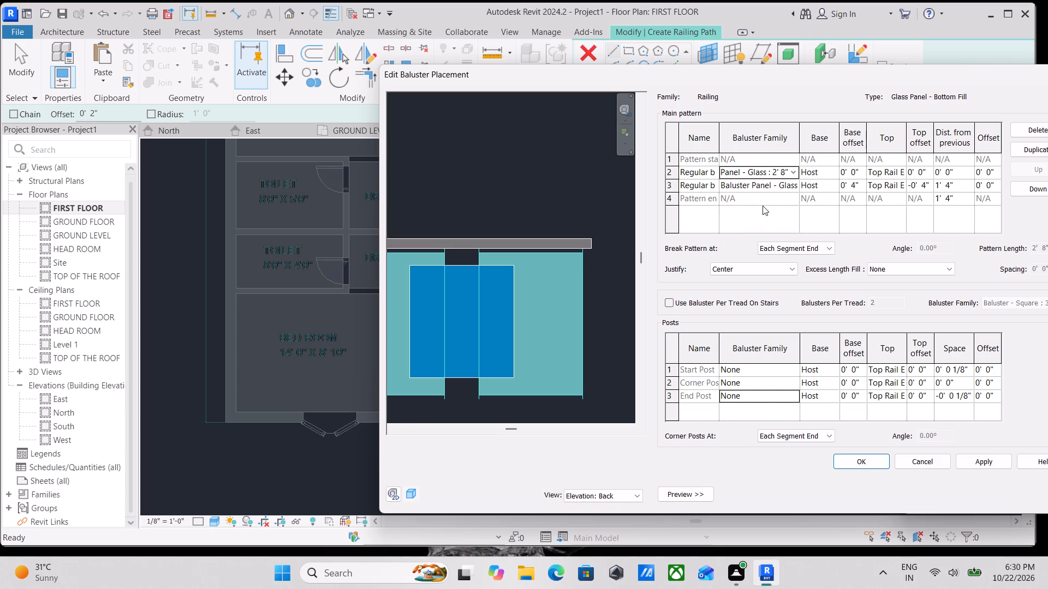
Examine the glass panel layout in the preview and the family options for the second regular baluster.
scroll(743, 206, "down", 3)
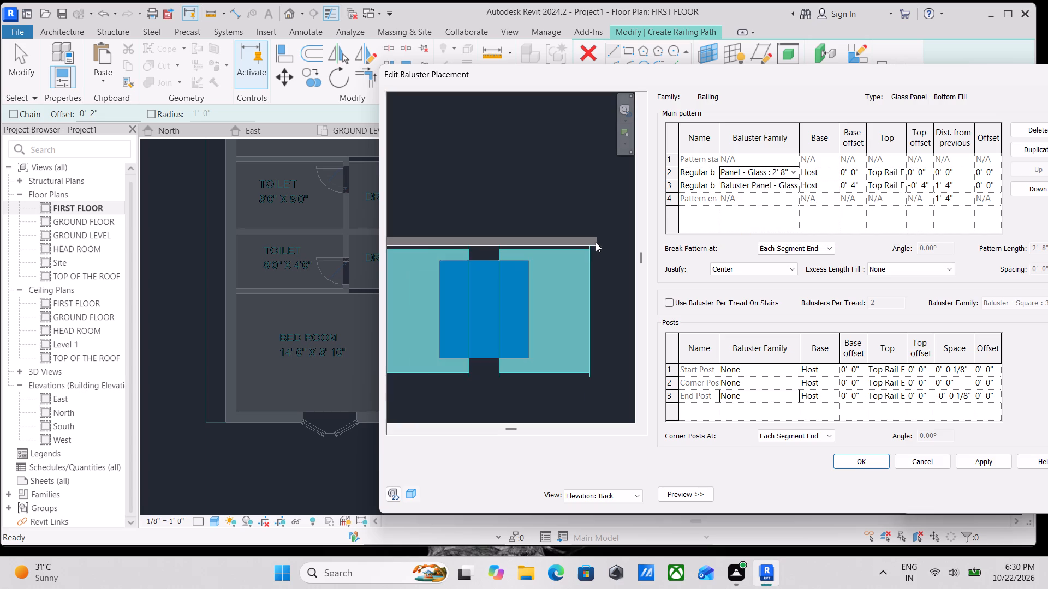
scroll(586, 251, "down", 2)
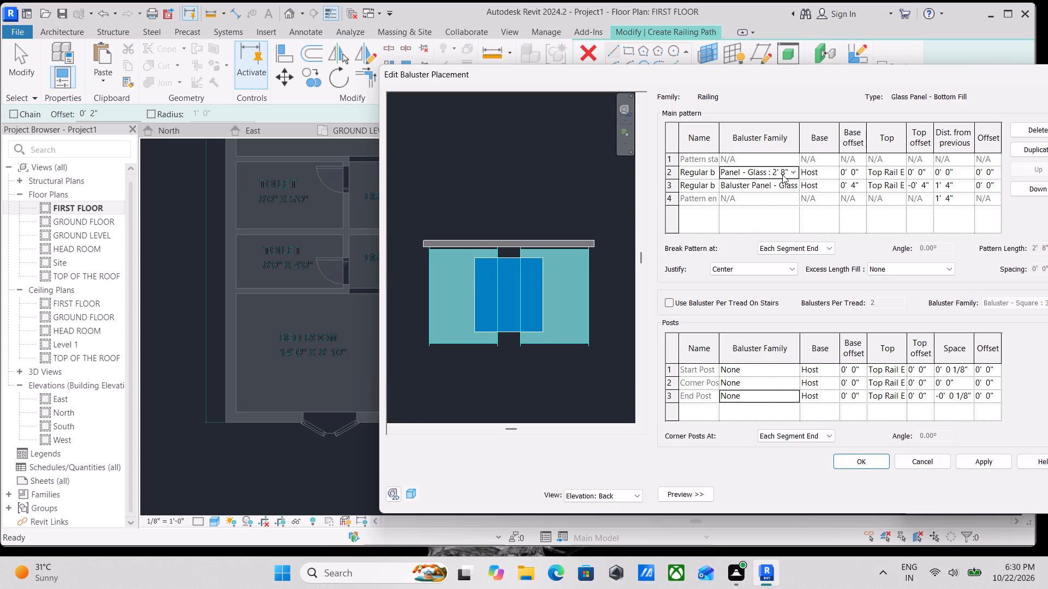
left_click(789, 182)
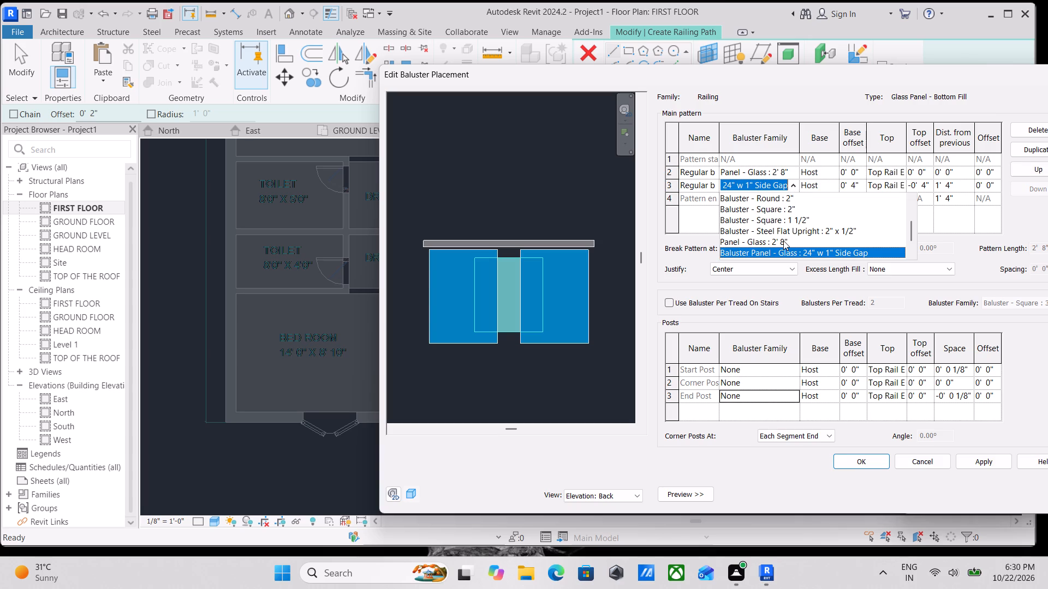
left_click(785, 176)
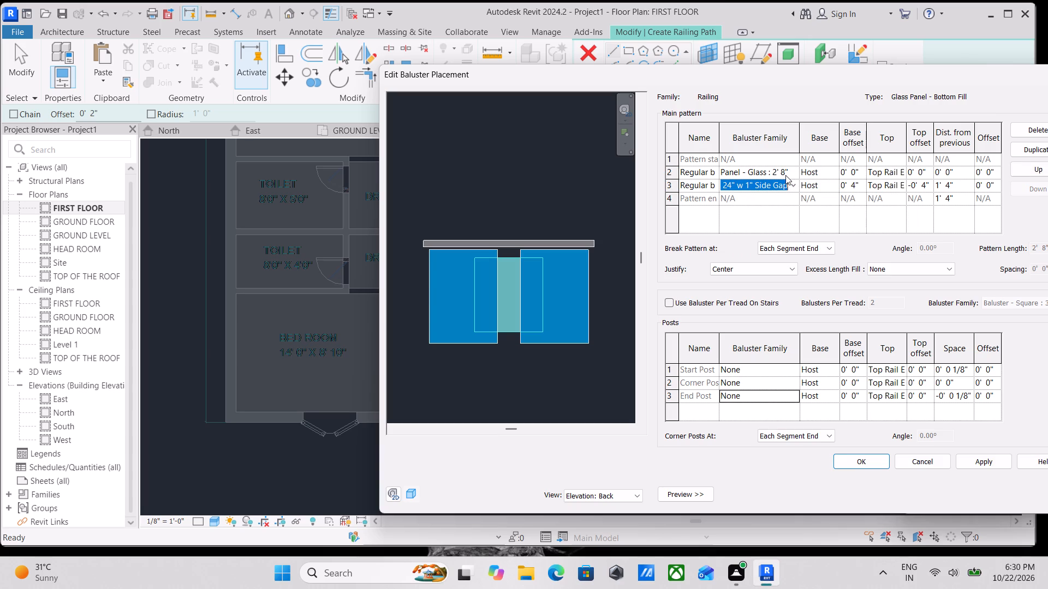
left_click(787, 174)
key("Escape")
scroll(563, 268, "down", 3)
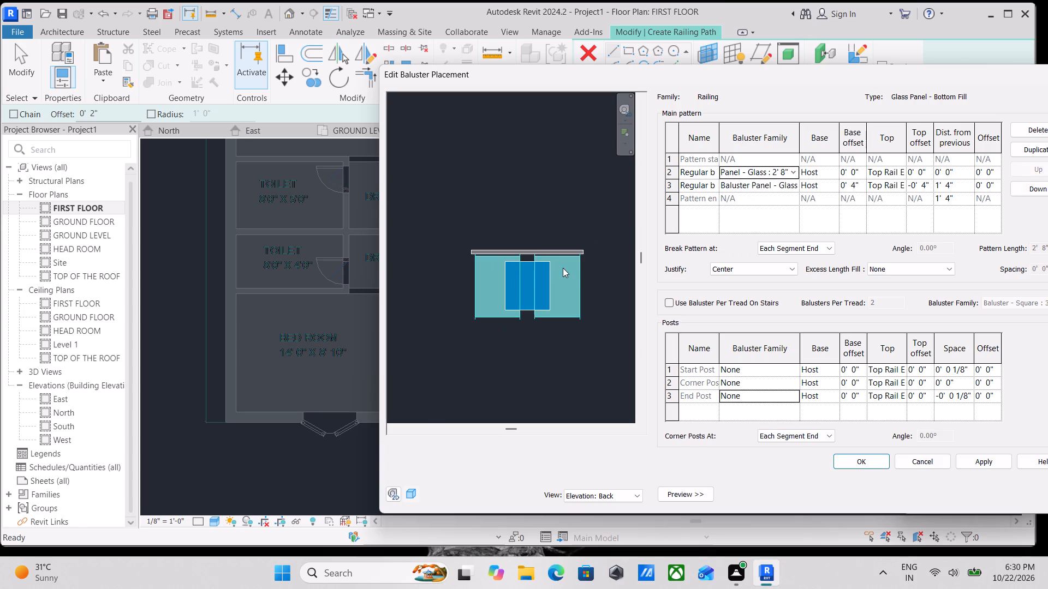
scroll(559, 273, "down", 1)
middle_click_drag(532, 278, 561, 299, "shift")
scroll(561, 299, "up", 5)
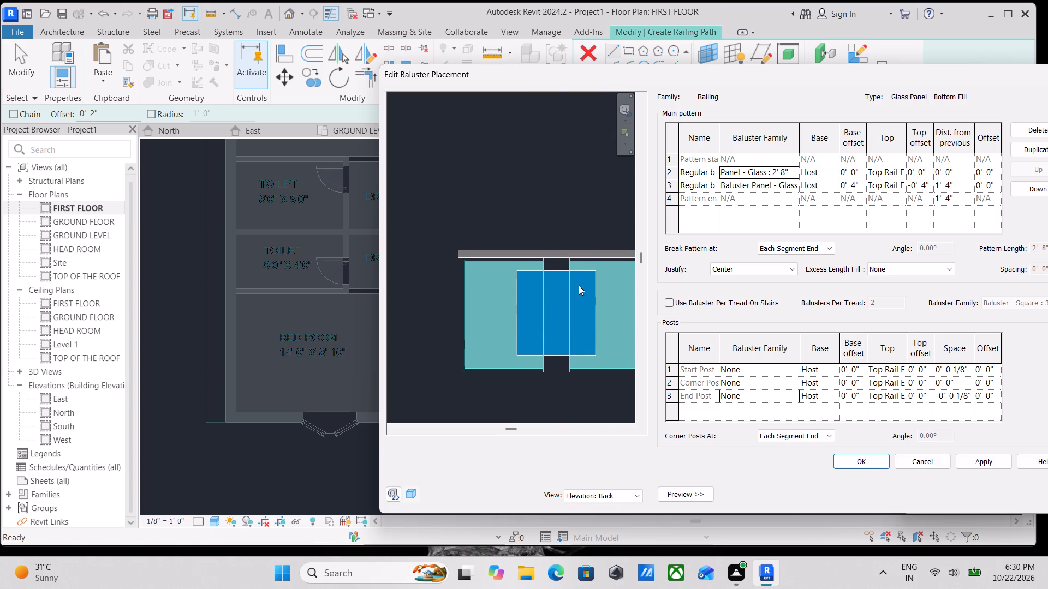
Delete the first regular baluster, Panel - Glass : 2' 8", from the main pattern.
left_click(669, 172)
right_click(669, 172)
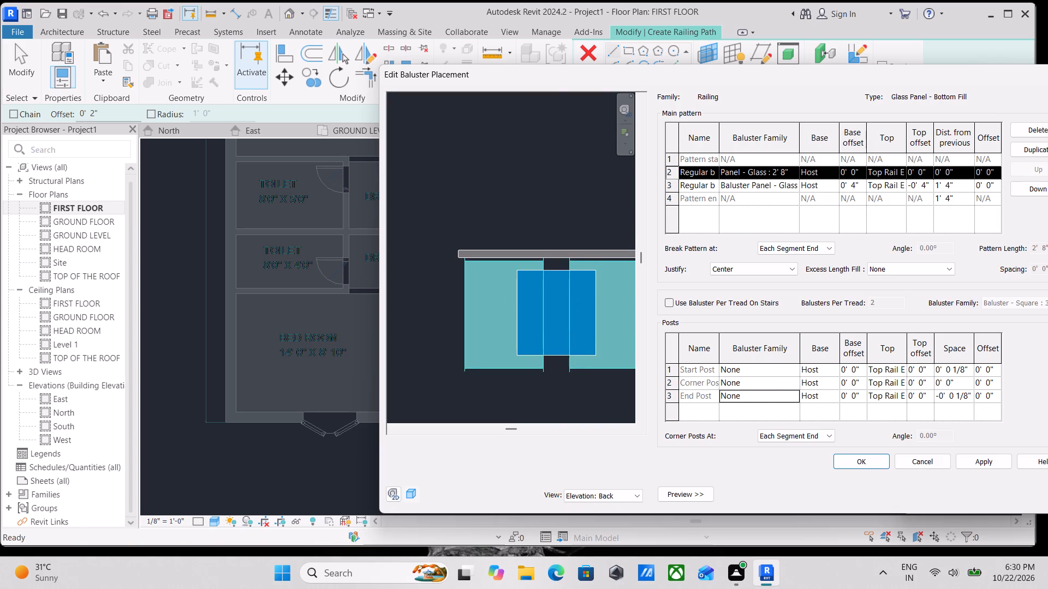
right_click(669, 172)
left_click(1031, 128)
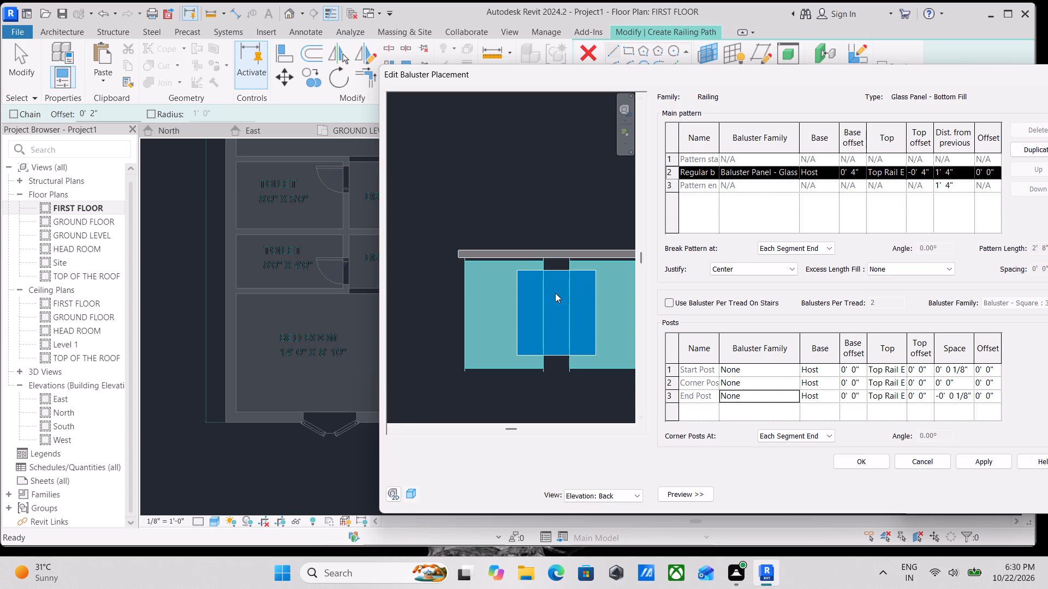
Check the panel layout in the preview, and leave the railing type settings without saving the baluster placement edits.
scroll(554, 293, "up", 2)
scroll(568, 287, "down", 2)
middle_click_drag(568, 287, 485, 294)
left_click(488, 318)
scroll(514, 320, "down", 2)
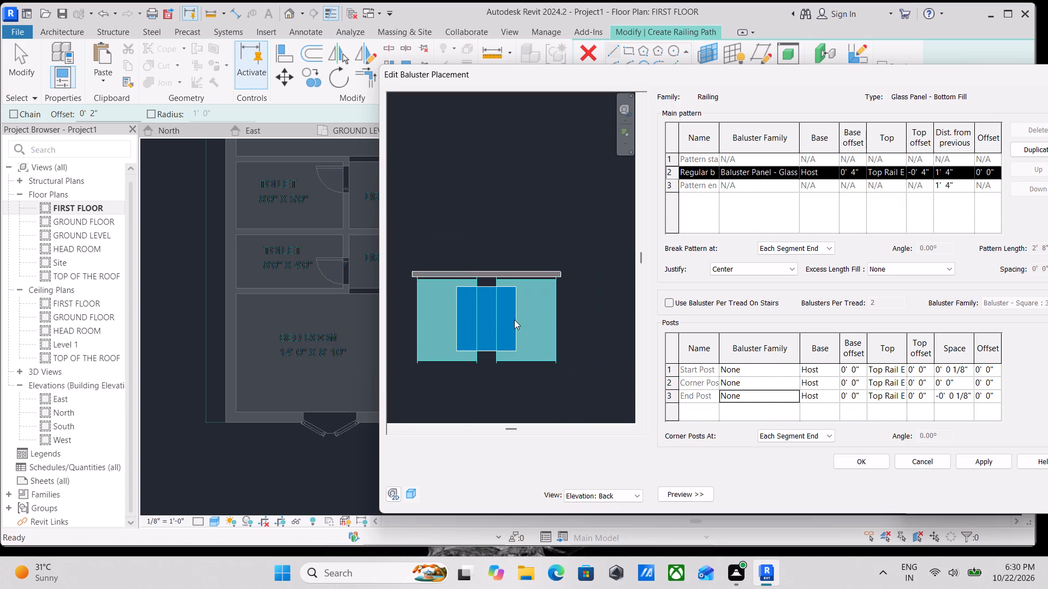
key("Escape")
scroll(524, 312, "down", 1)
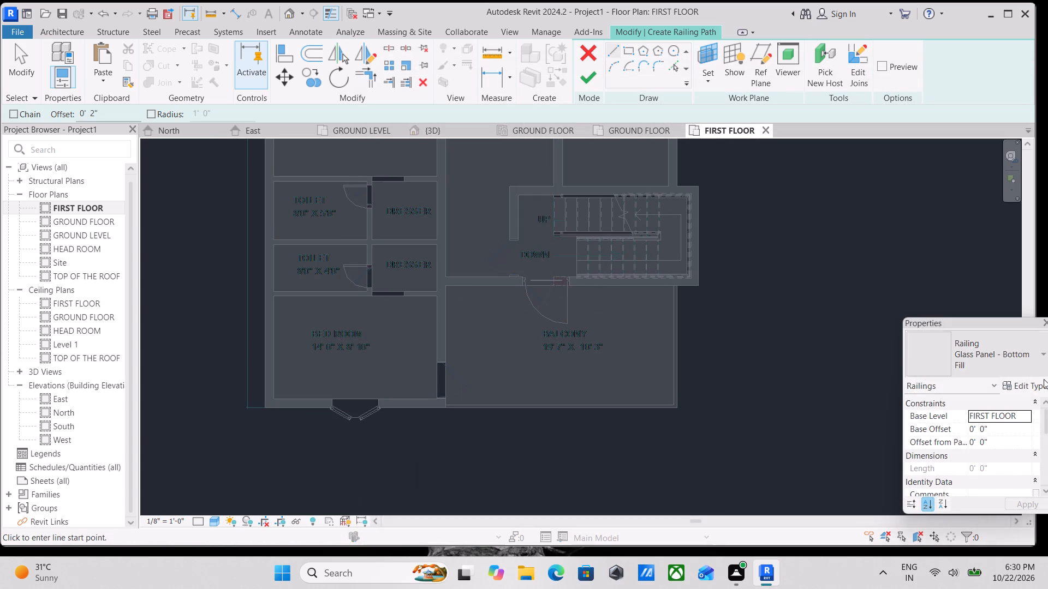
Set the baluster family of the start, corner and end posts to None in the railing type's baluster placement, and apply it.
left_click(1042, 387)
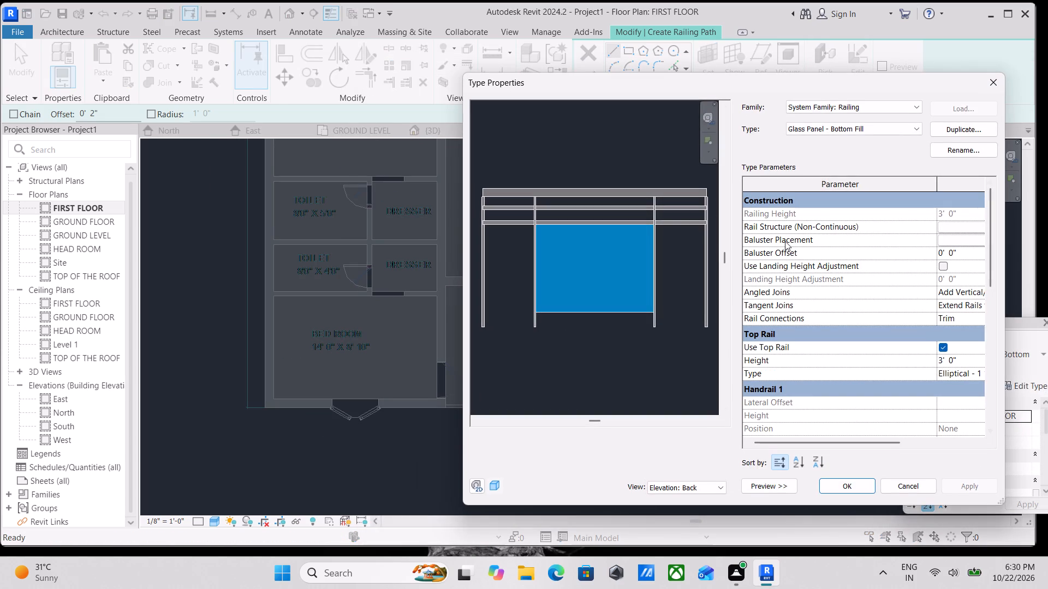
middle_click_drag(563, 258, 479, 233)
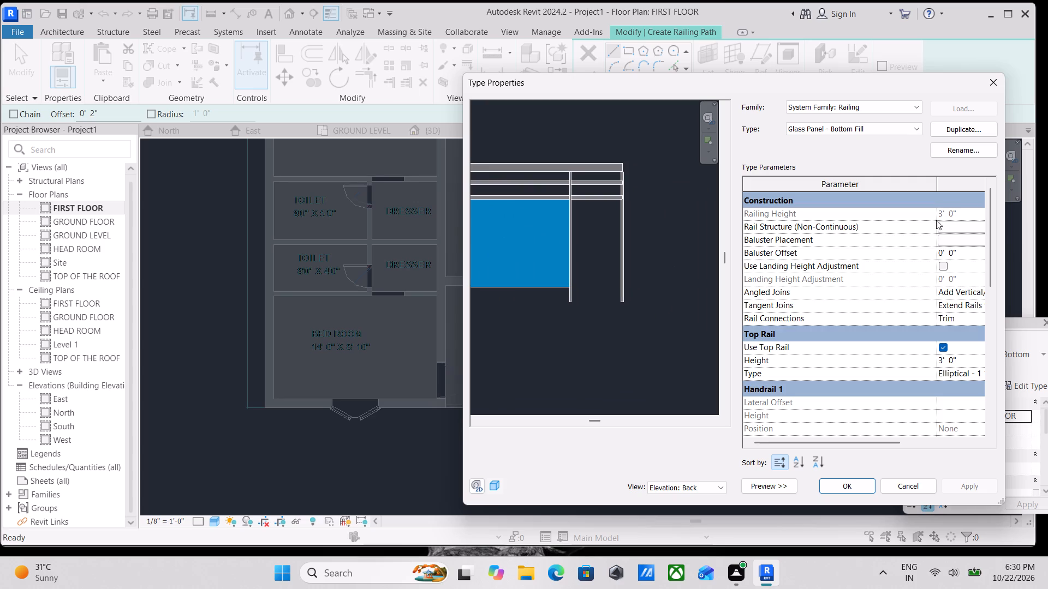
middle_click_drag(924, 228, 824, 244)
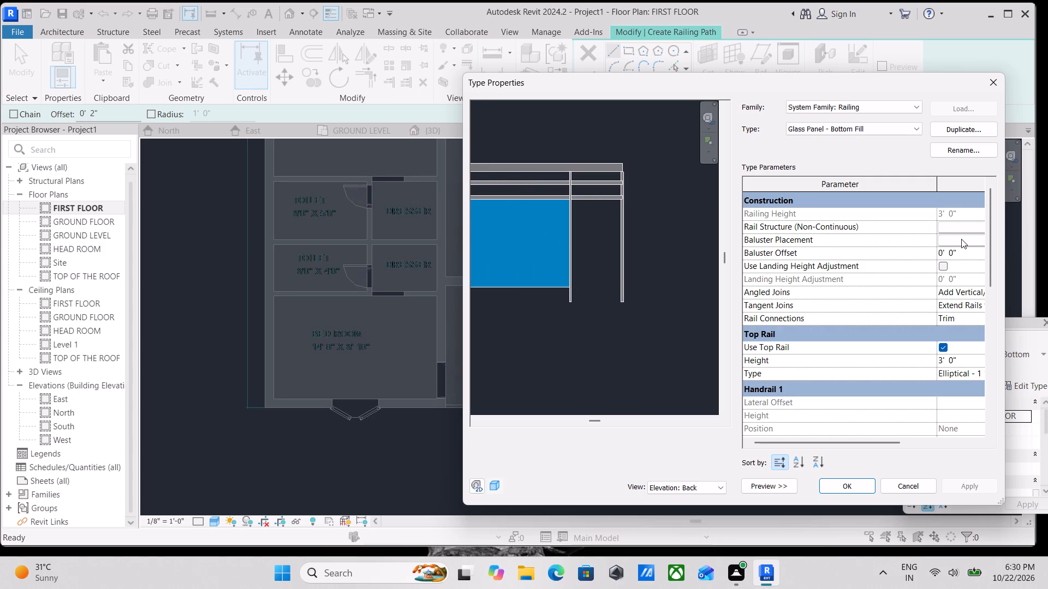
left_click(966, 239)
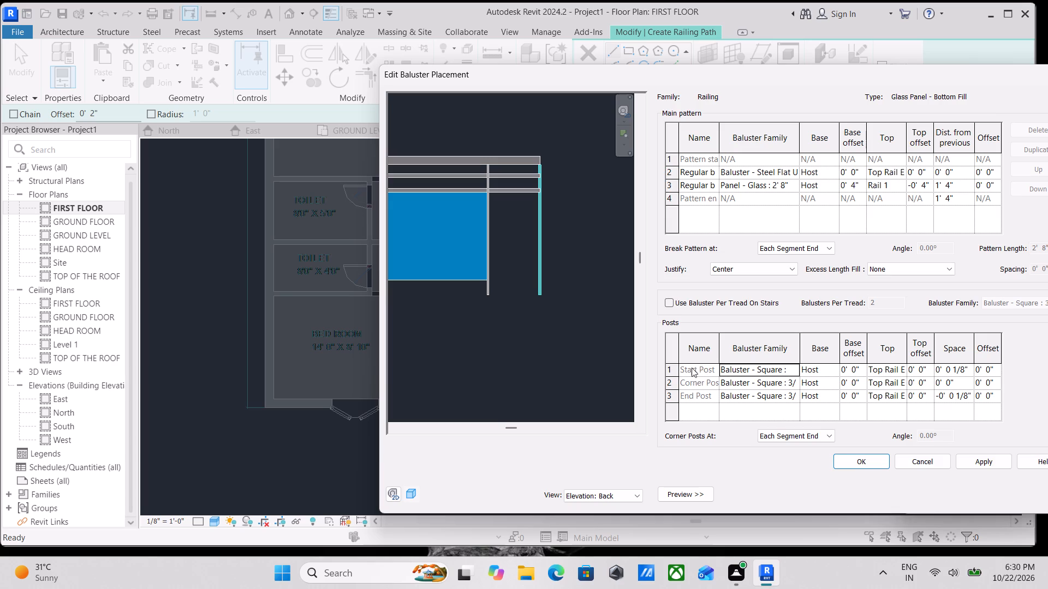
left_click(793, 368)
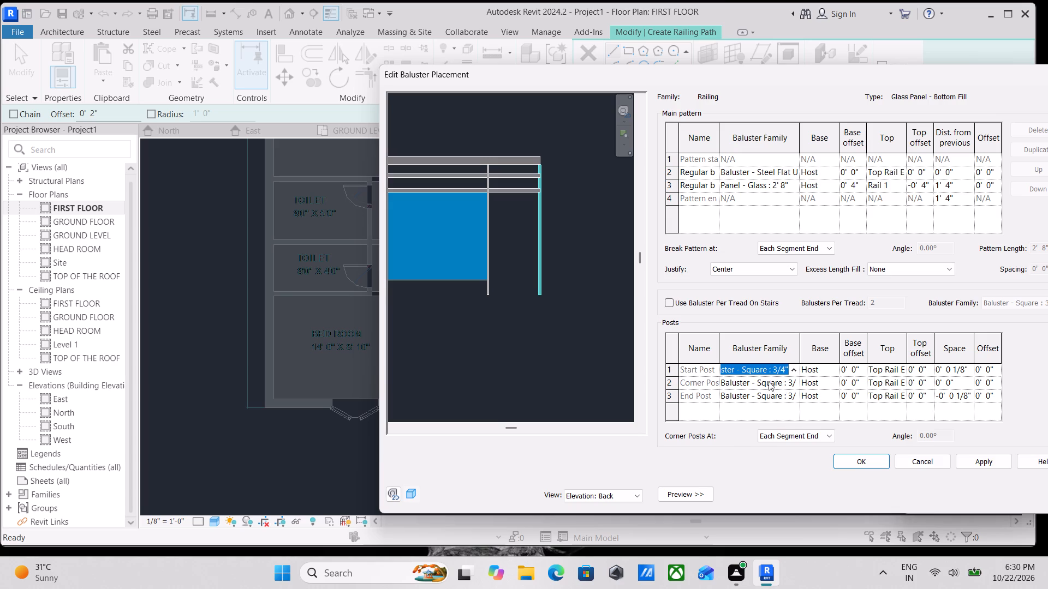
scroll(765, 380, "up", 6)
left_click(731, 383)
left_click(797, 380)
scroll(753, 401, "up", 3)
left_click(728, 395)
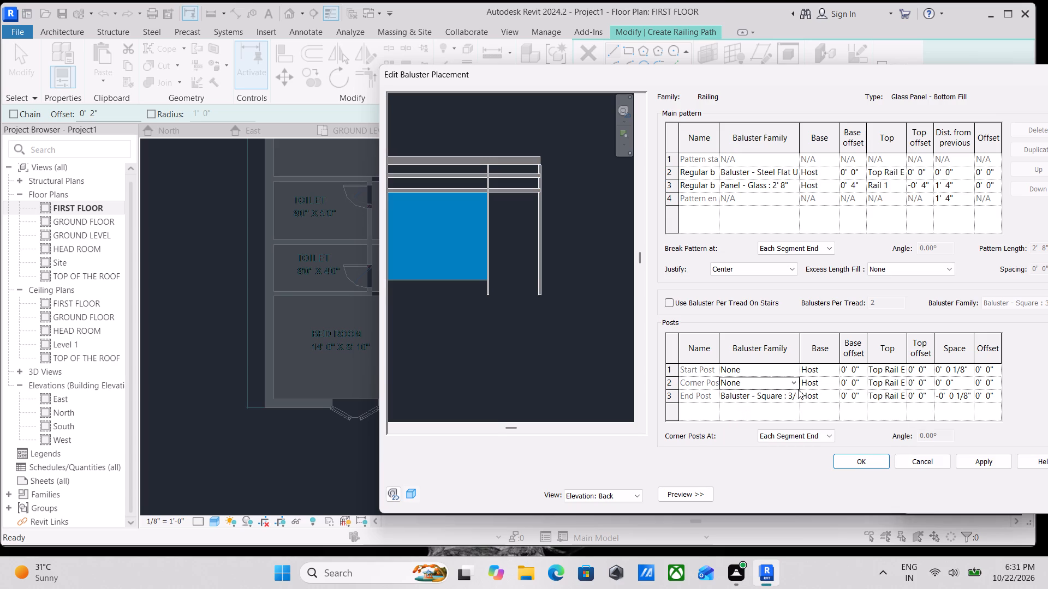
left_click(795, 396)
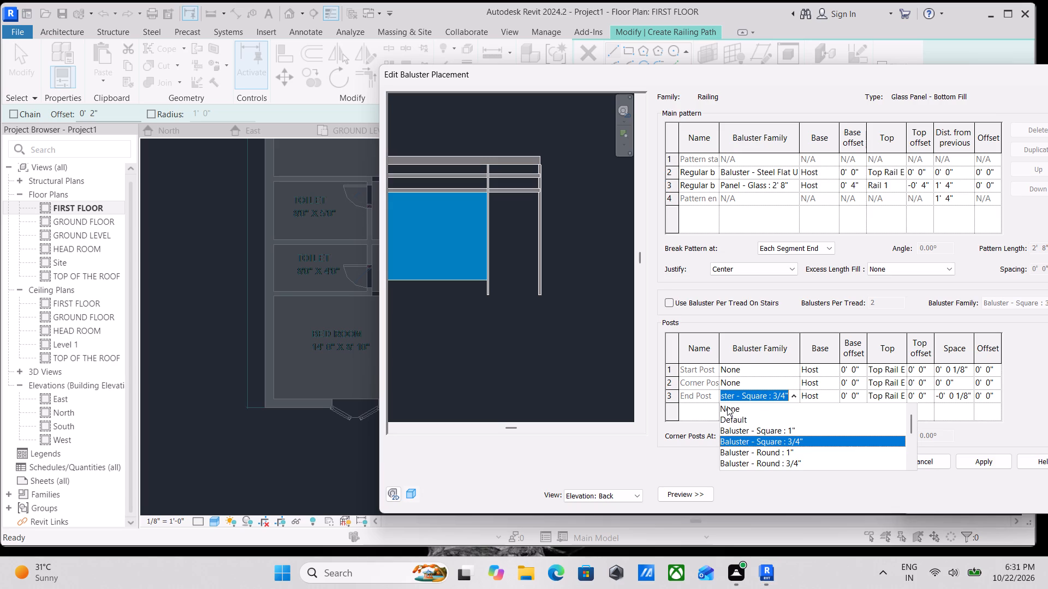
left_click(727, 406)
left_click(978, 462)
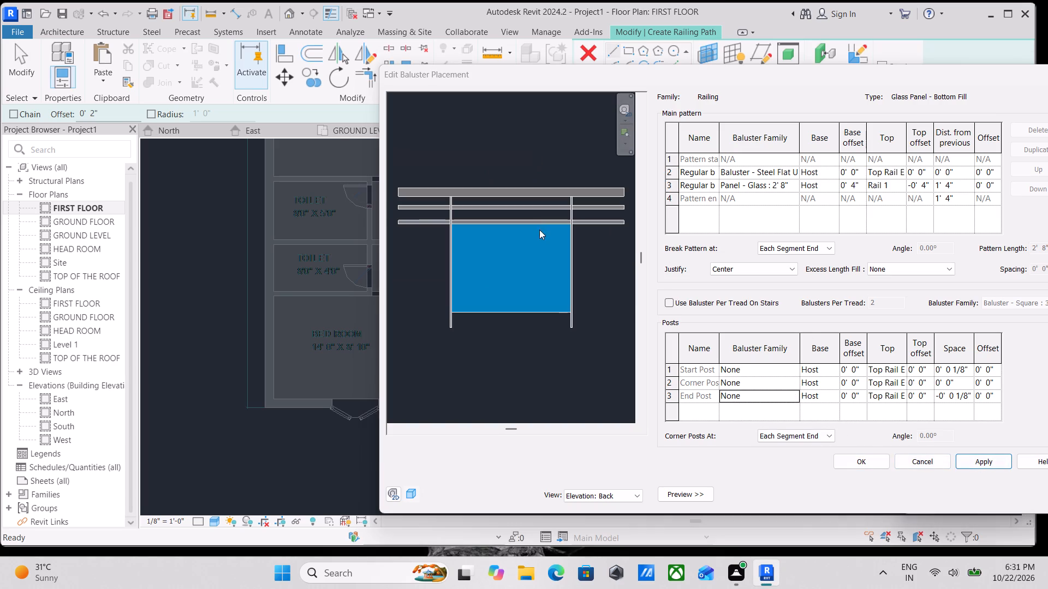
Examine the top reference options for the start post and the rail and panel layout in the preview.
scroll(574, 266, "up", 1)
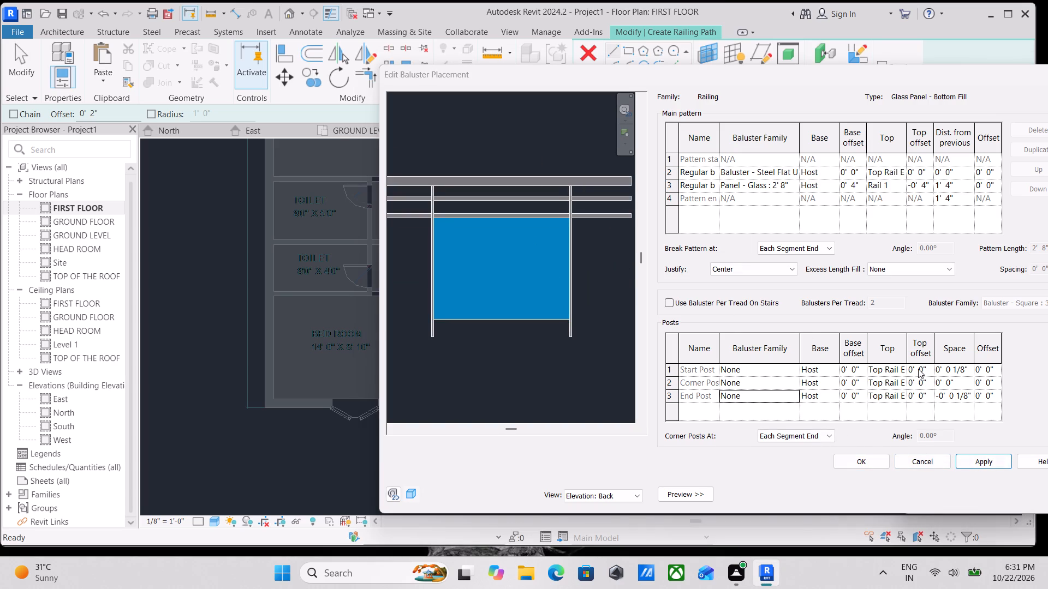
left_click(894, 369)
left_click(901, 369)
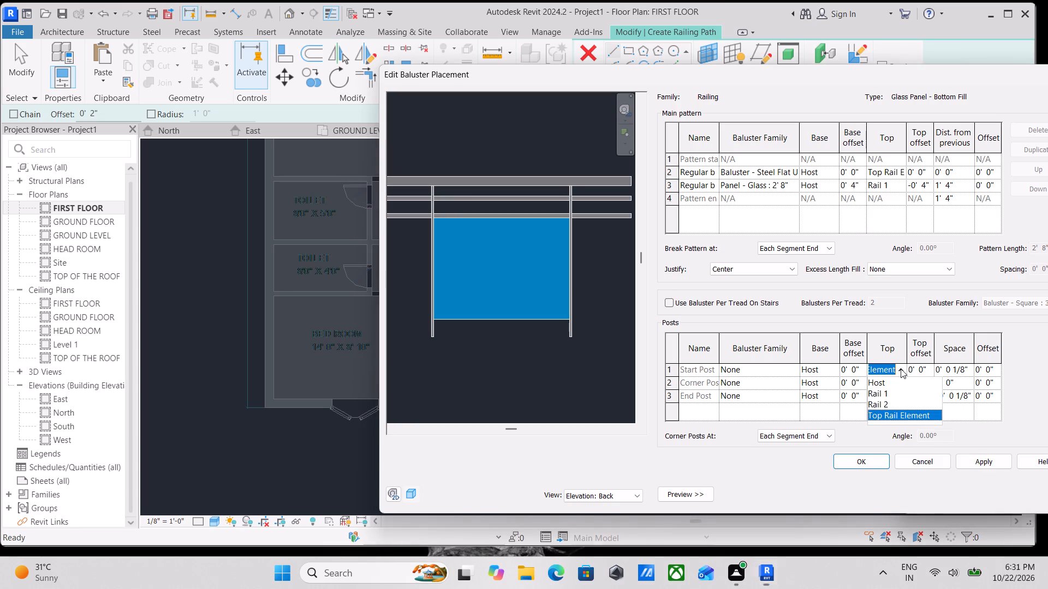
scroll(892, 391, "up", 5)
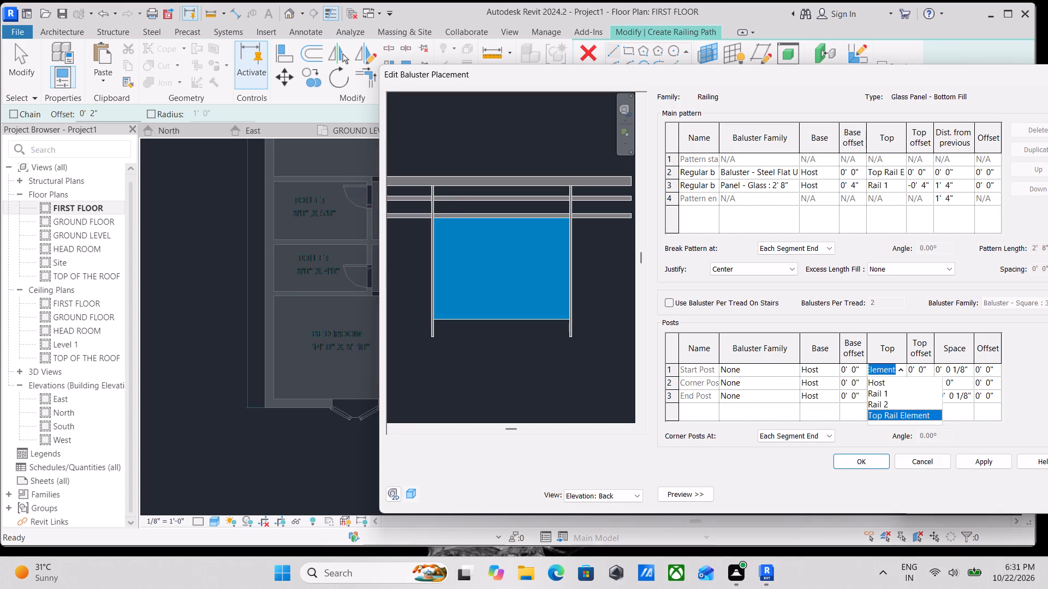
left_click(885, 367)
scroll(731, 253, "up", 2)
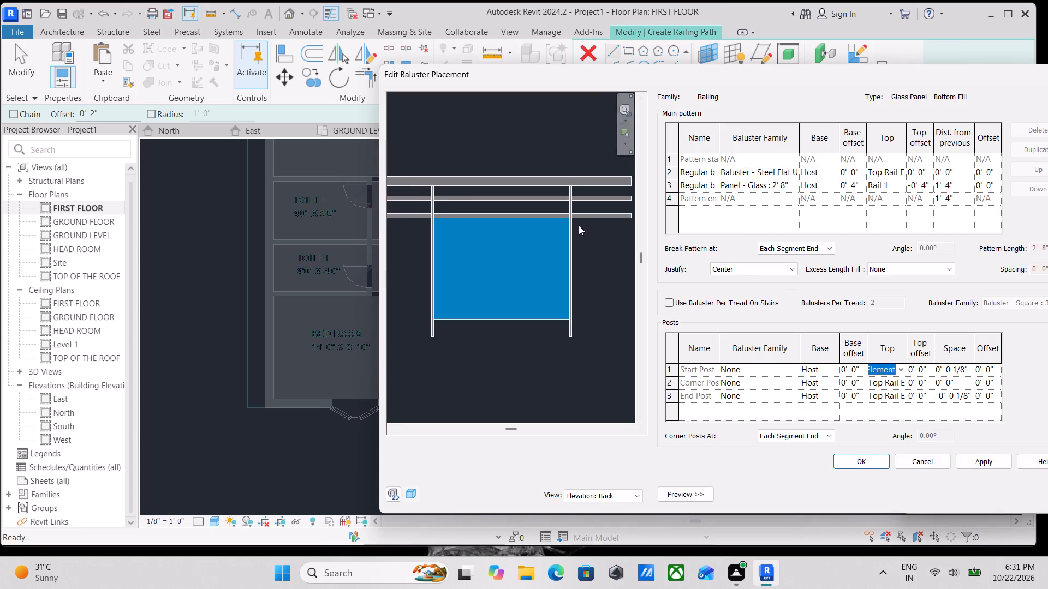
scroll(523, 231, "up", 1)
middle_click_drag(523, 231, 670, 231)
scroll(576, 230, "down", 1)
middle_click_drag(575, 230, 473, 236)
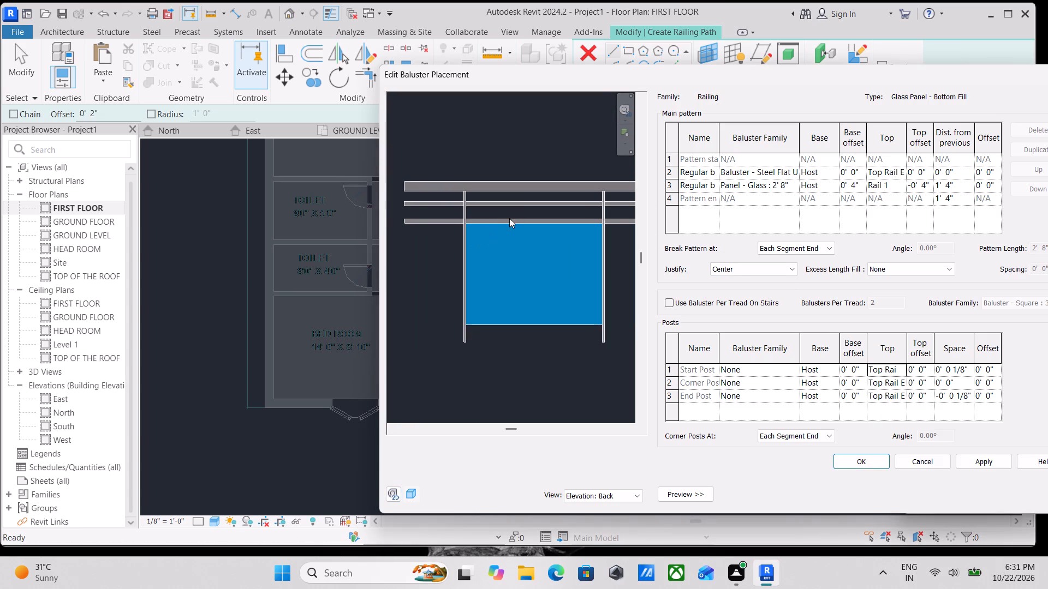
scroll(529, 217, "down", 2)
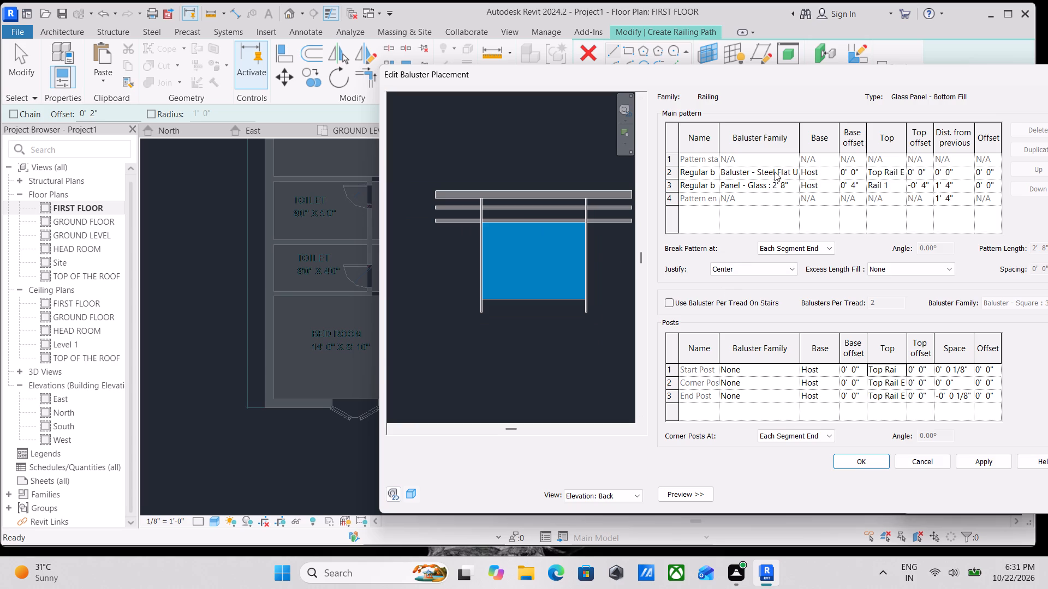
Delete the first regular baluster, Baluster - Steel Flat Upright : 2" x 1/2", from the main pattern.
left_click(790, 170)
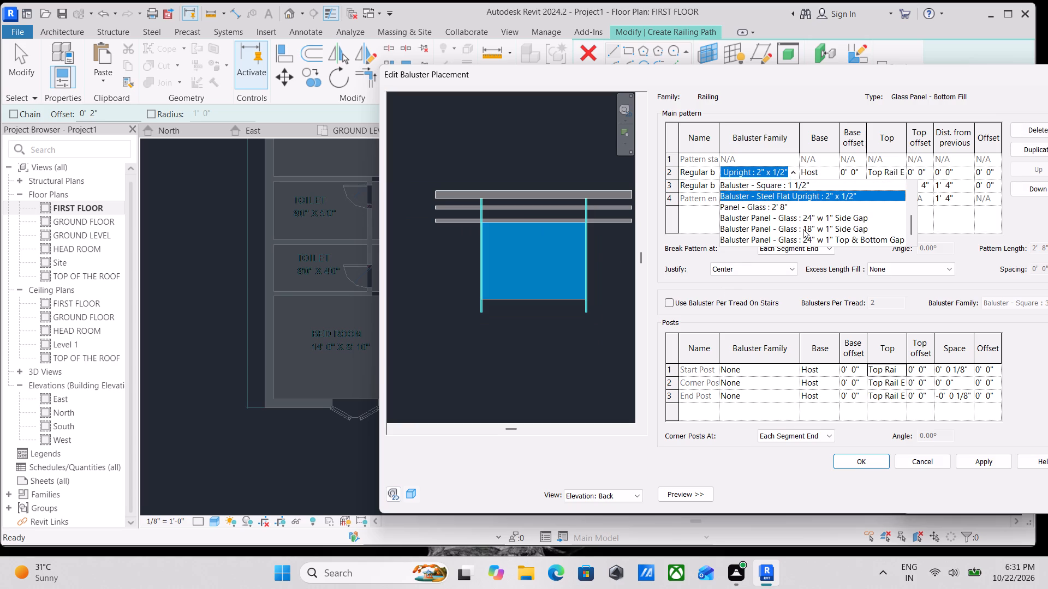
left_click(667, 174)
left_click(667, 174)
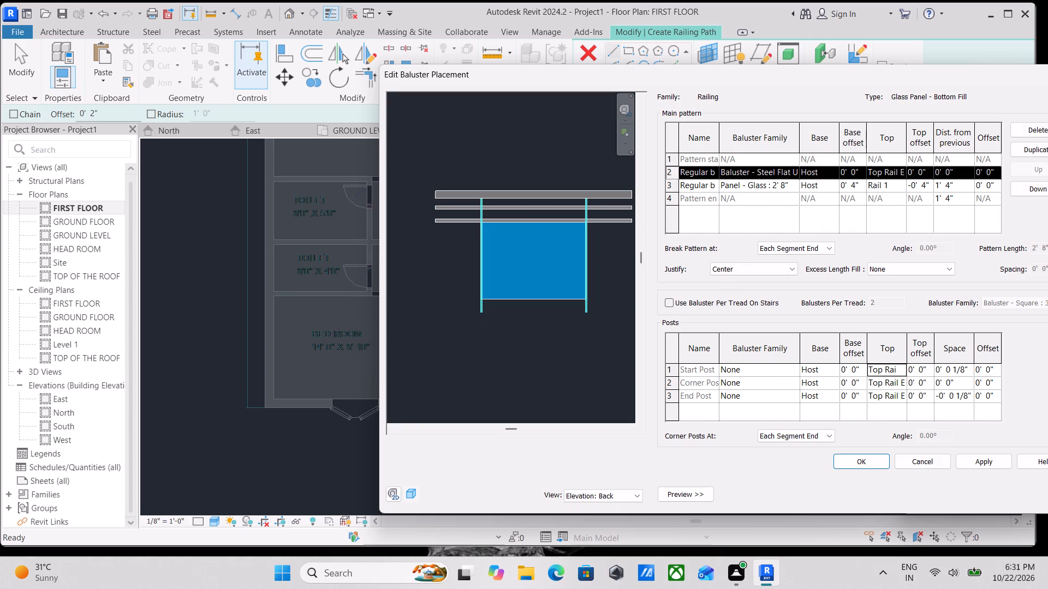
left_click(1027, 123)
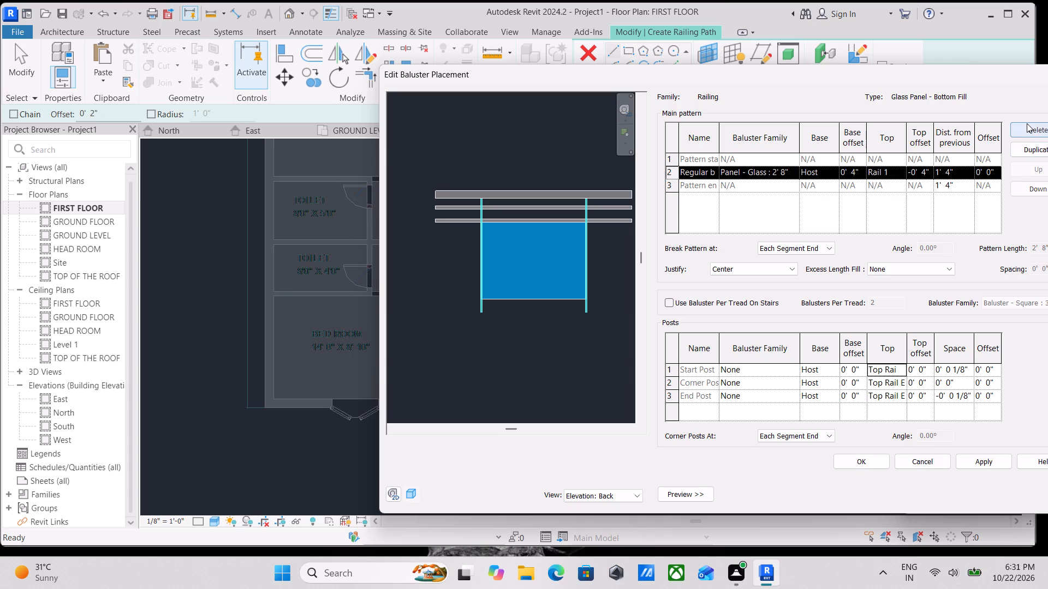
Set the remaining regular baluster's family to Baluster Panel - Glass : 24" w 1" Top & Bottom Gap and save the baluster placement.
scroll(785, 171, "up", 2)
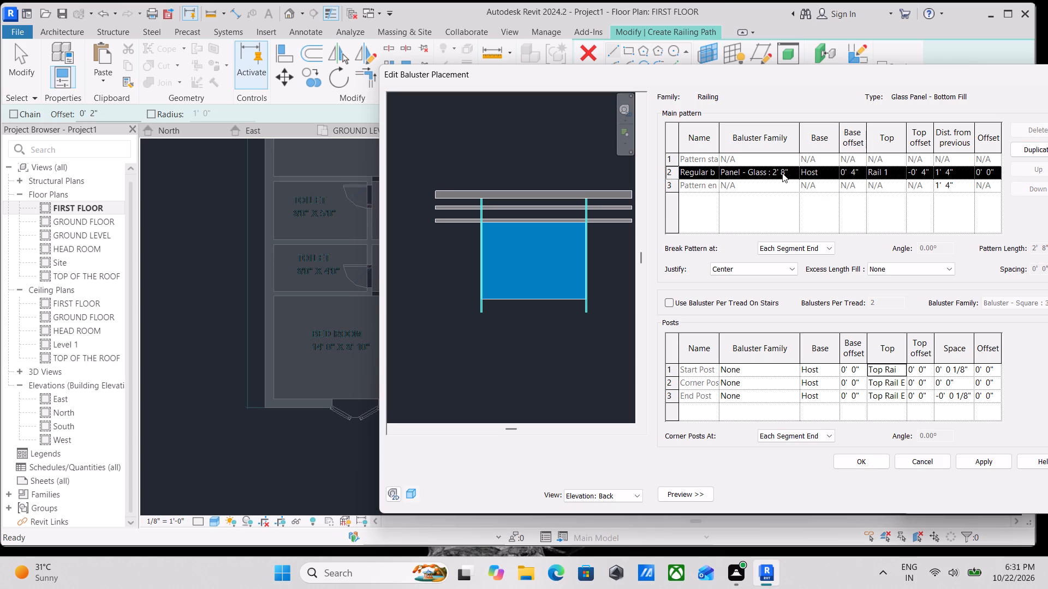
left_click(782, 173)
left_click(791, 170)
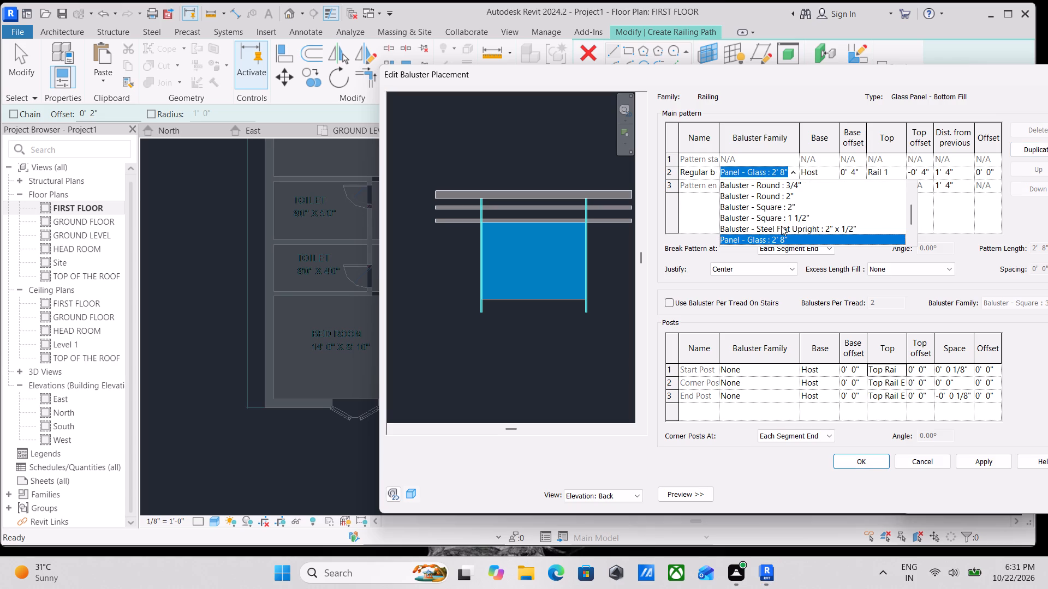
scroll(772, 215, "up", 5)
scroll(772, 215, "down", 1)
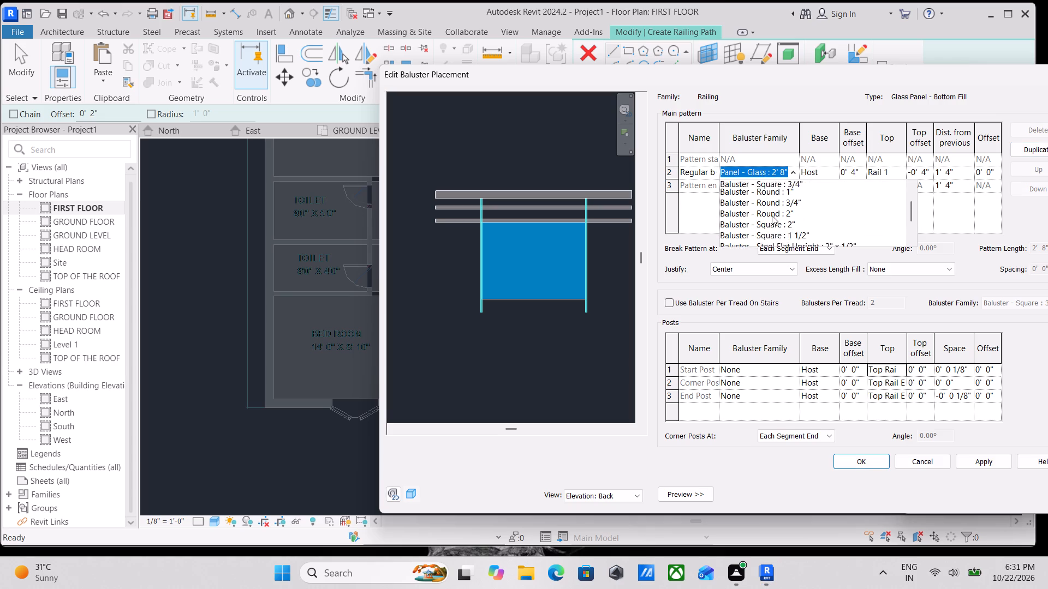
scroll(772, 215, "down", 3)
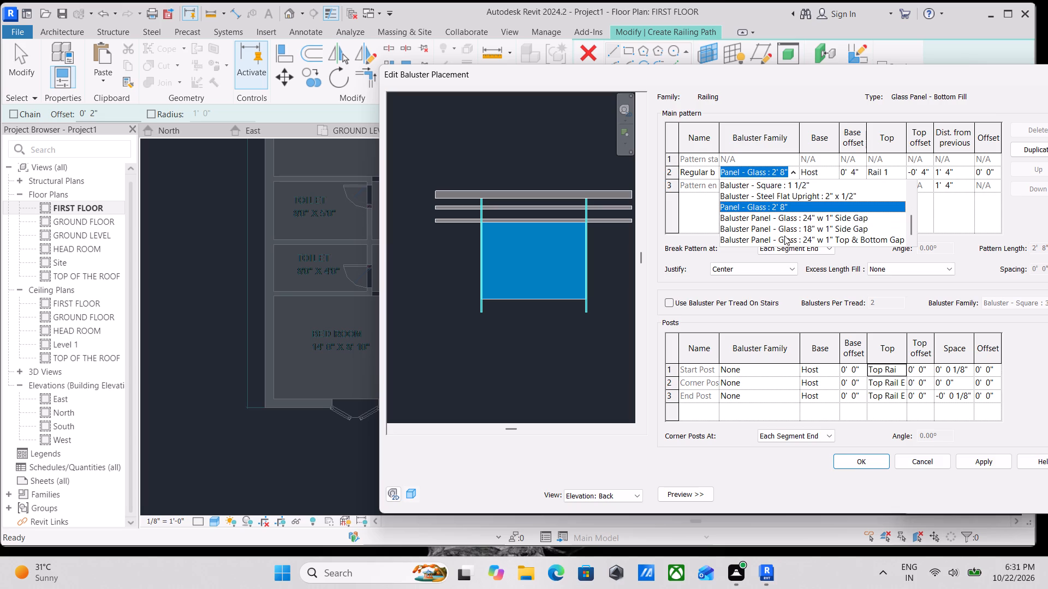
left_click(784, 236)
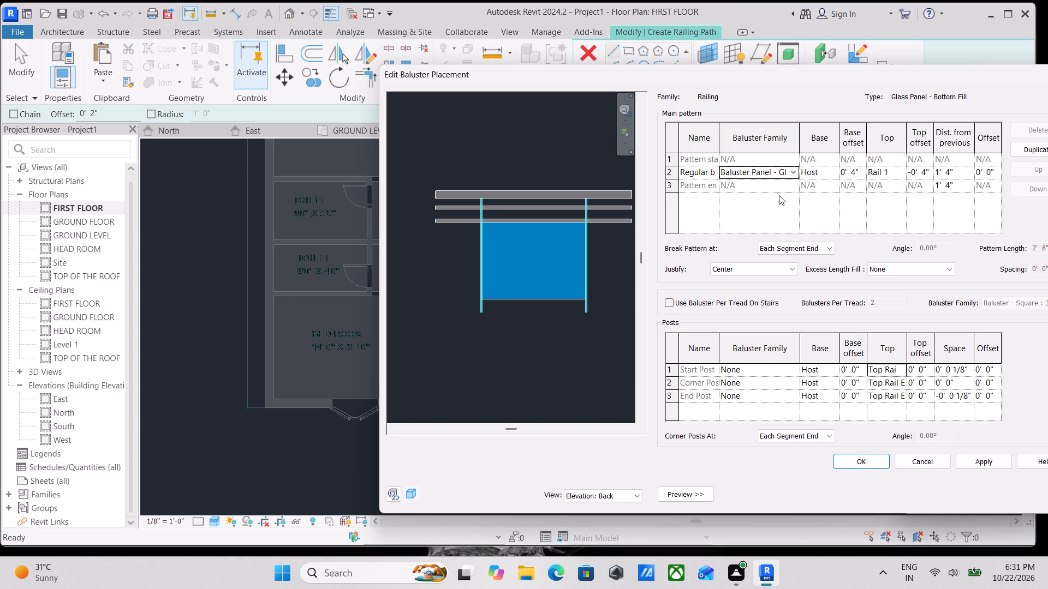
scroll(780, 198, "down", 2)
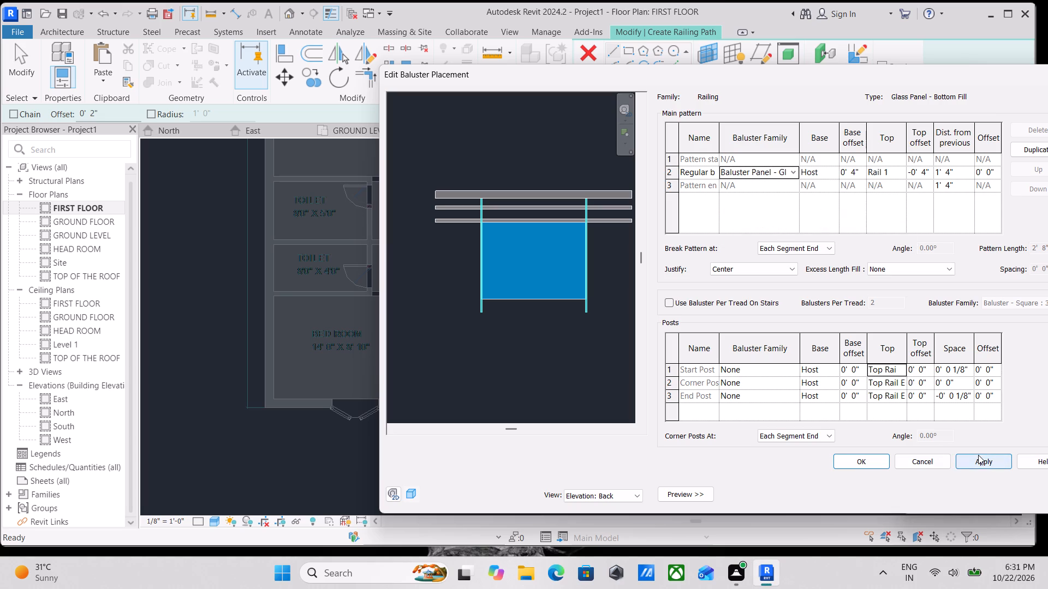
left_click(978, 455)
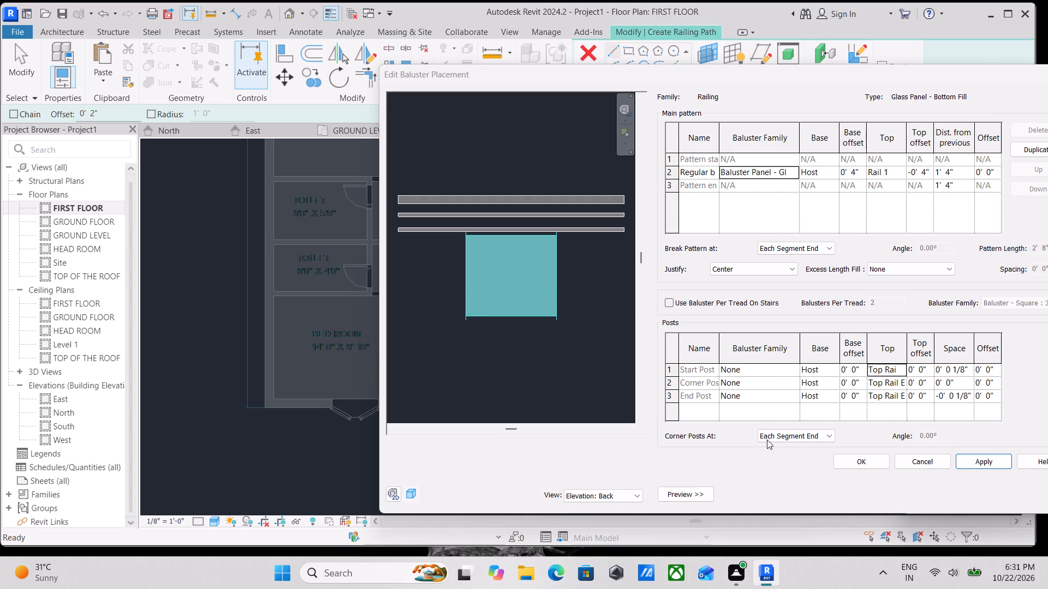
left_click(977, 460)
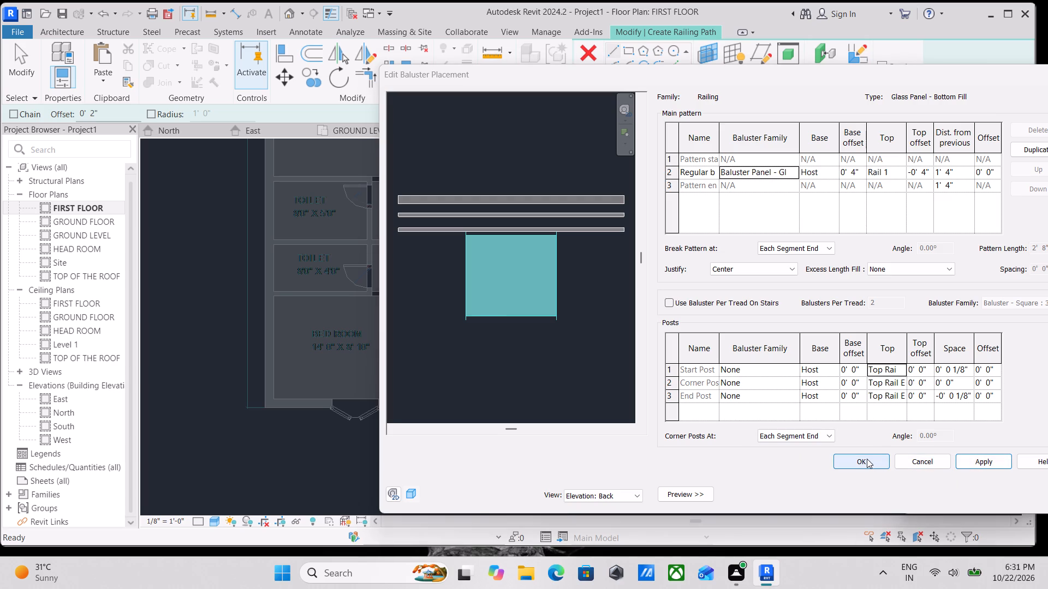
left_click(867, 459)
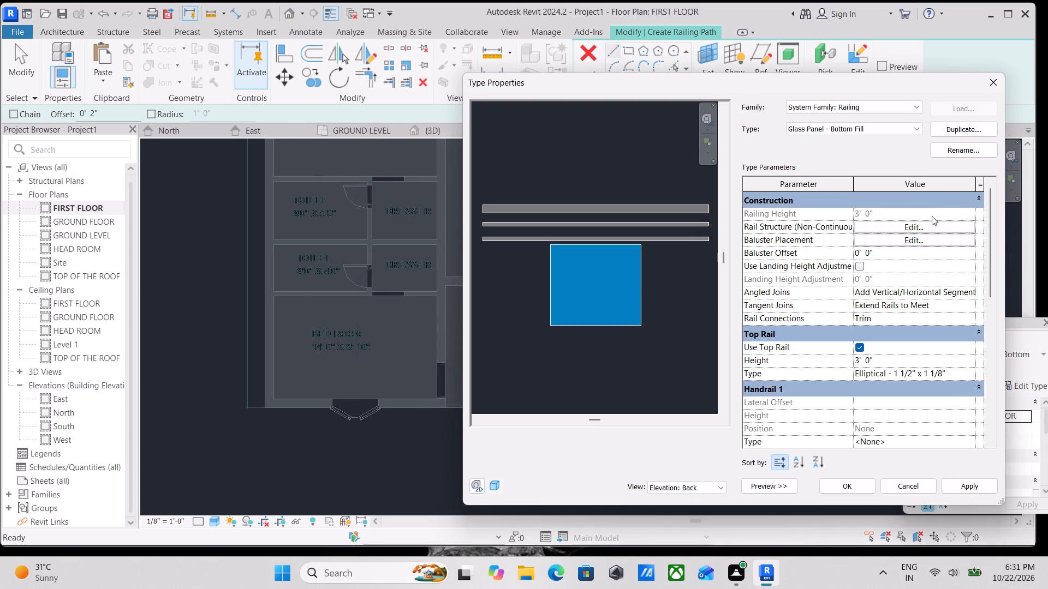
Delete Rail 1 from the railing type's non-continuous rail structure, accepting the replacement height reference.
left_click(906, 227)
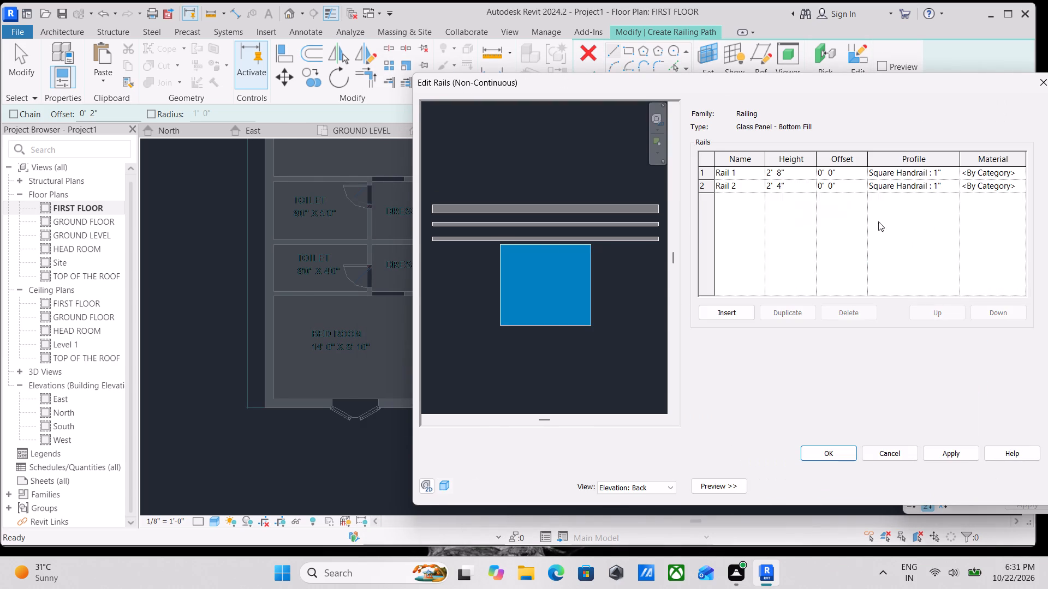
left_click(700, 174)
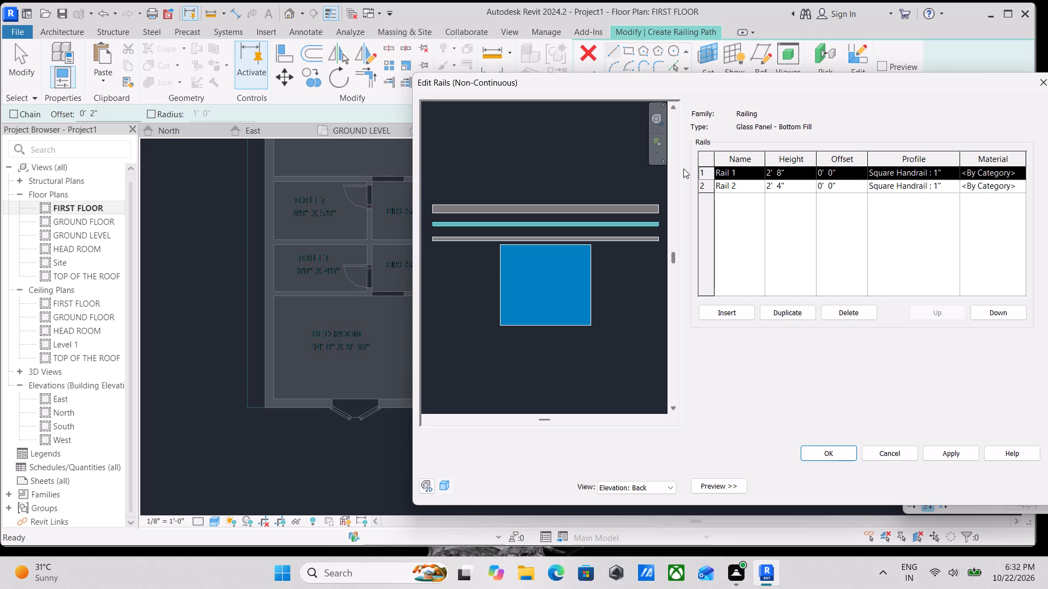
left_click(700, 171)
left_click_drag(700, 171, 660, 182)
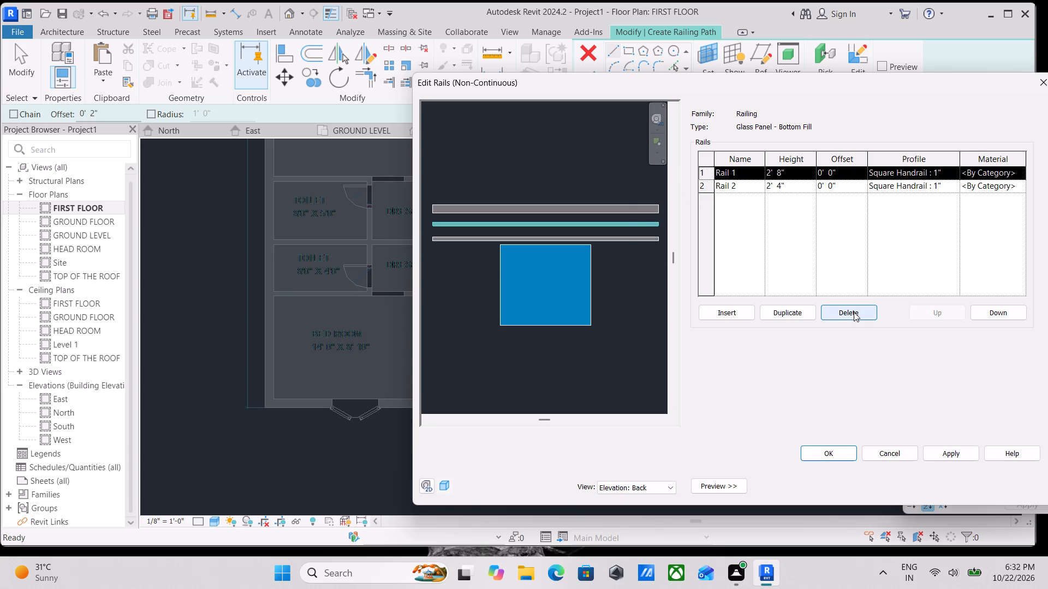
left_click(854, 312)
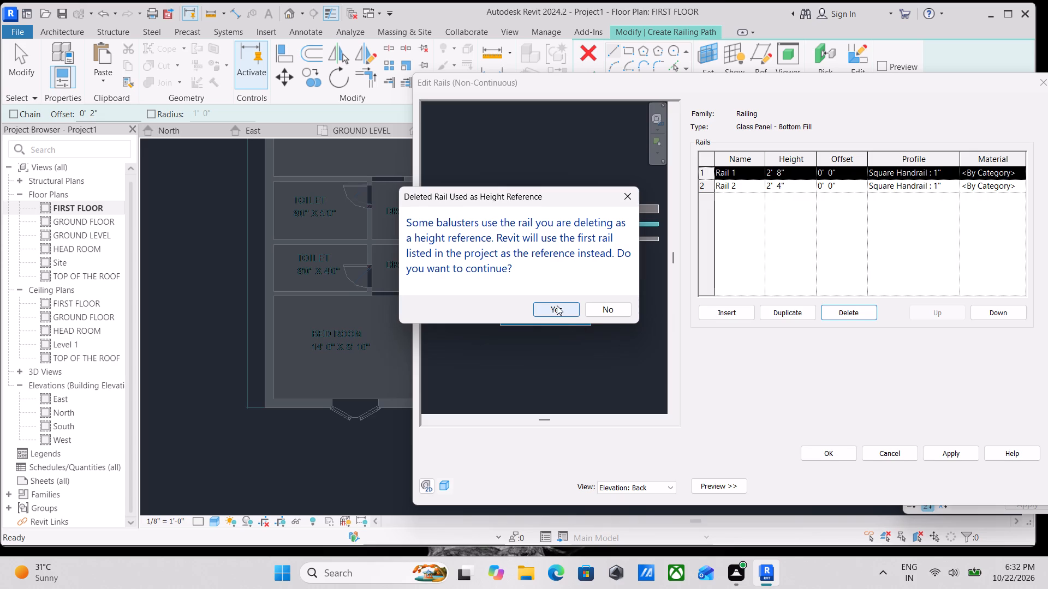
left_click(557, 305)
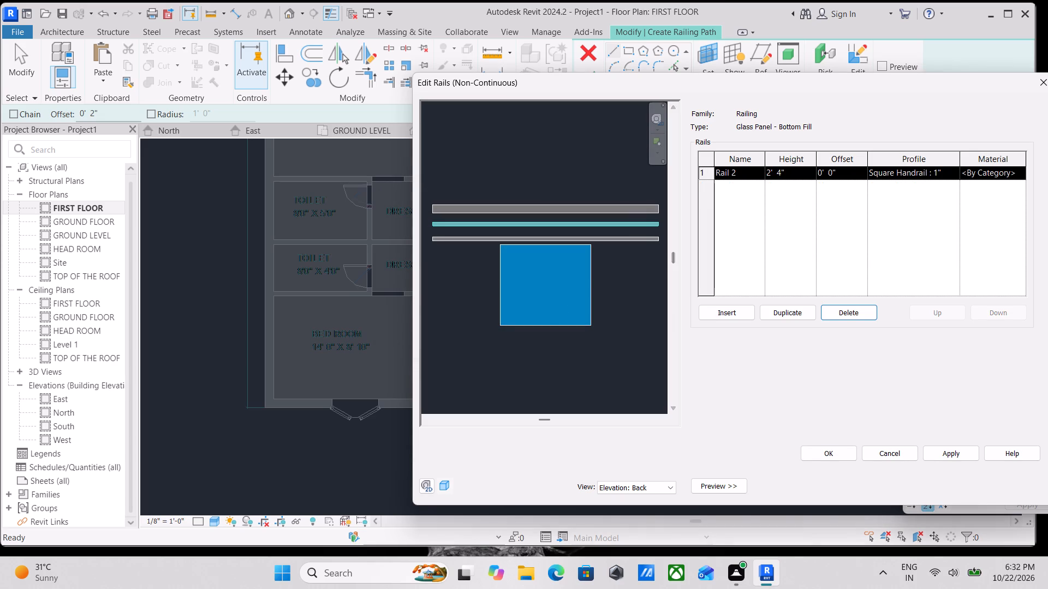
Open the material selection for Rail 2 and search the project materials for Balusters, clearing the search at the end.
scroll(707, 249, "down", 2)
left_click(983, 177)
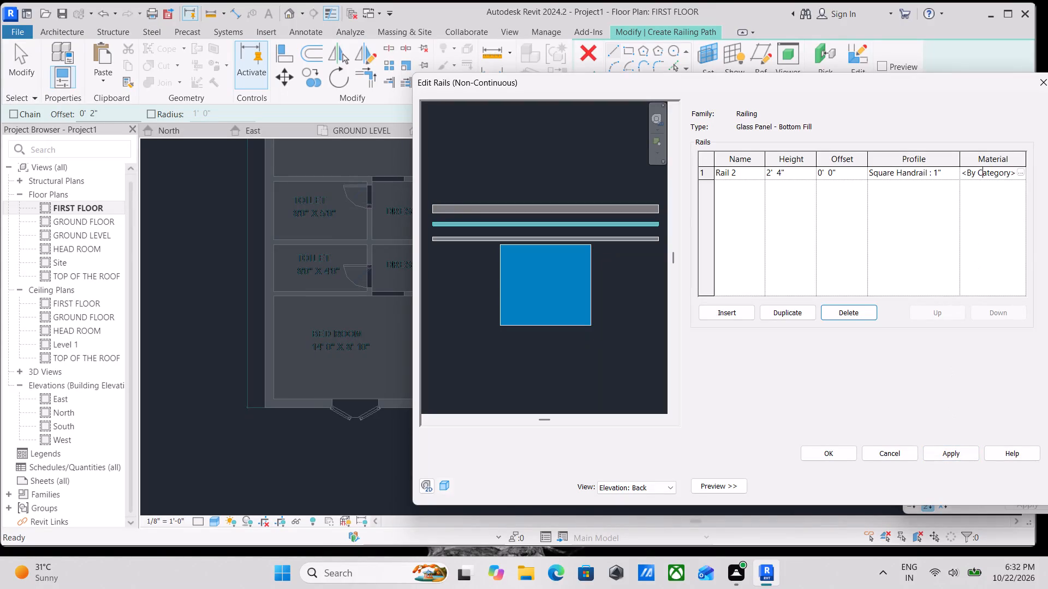
left_click(1021, 173)
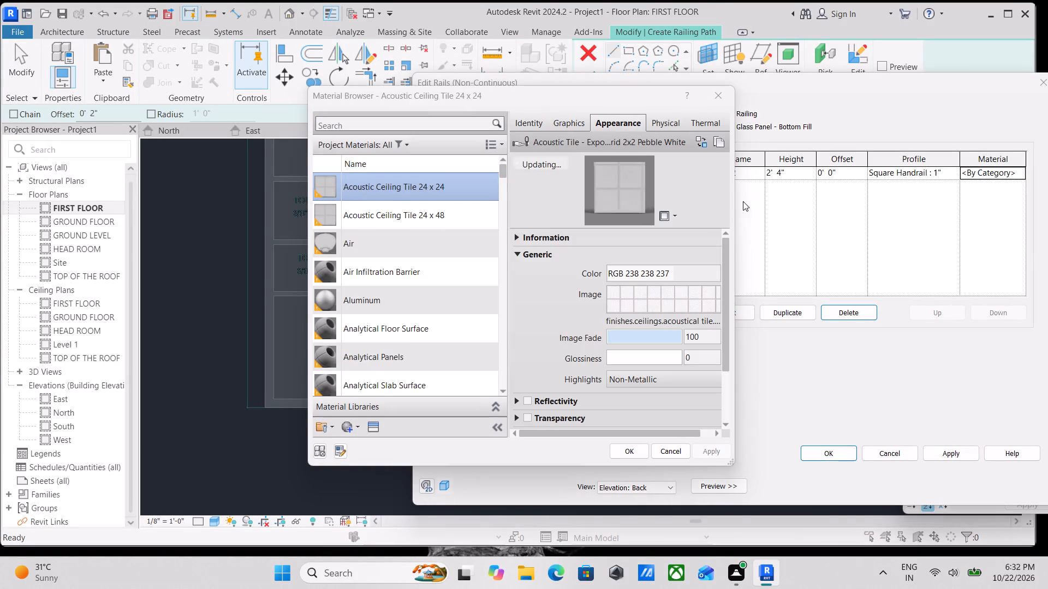
left_click(373, 127)
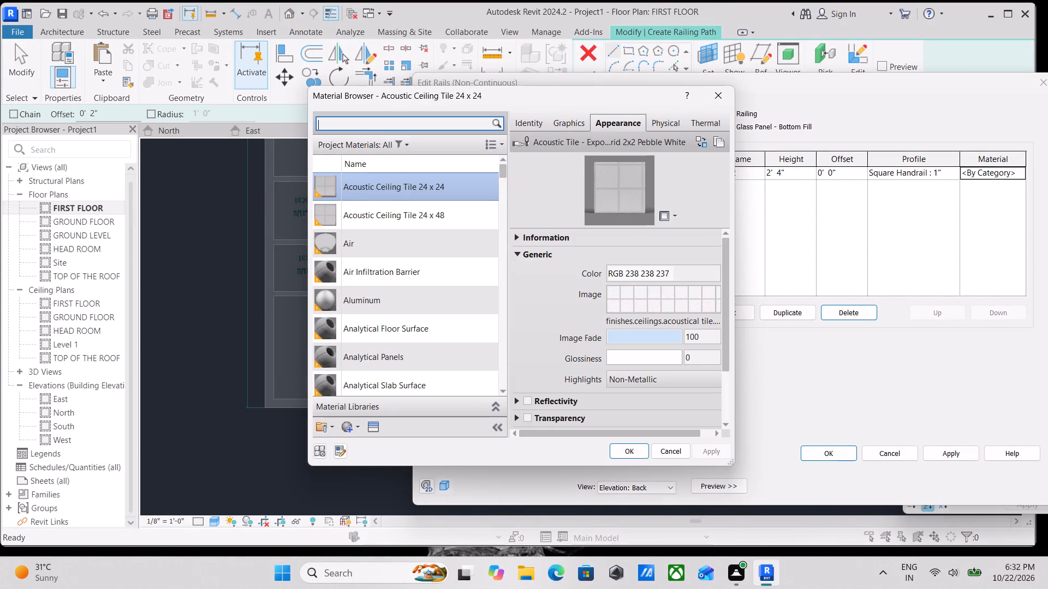
type("bal")
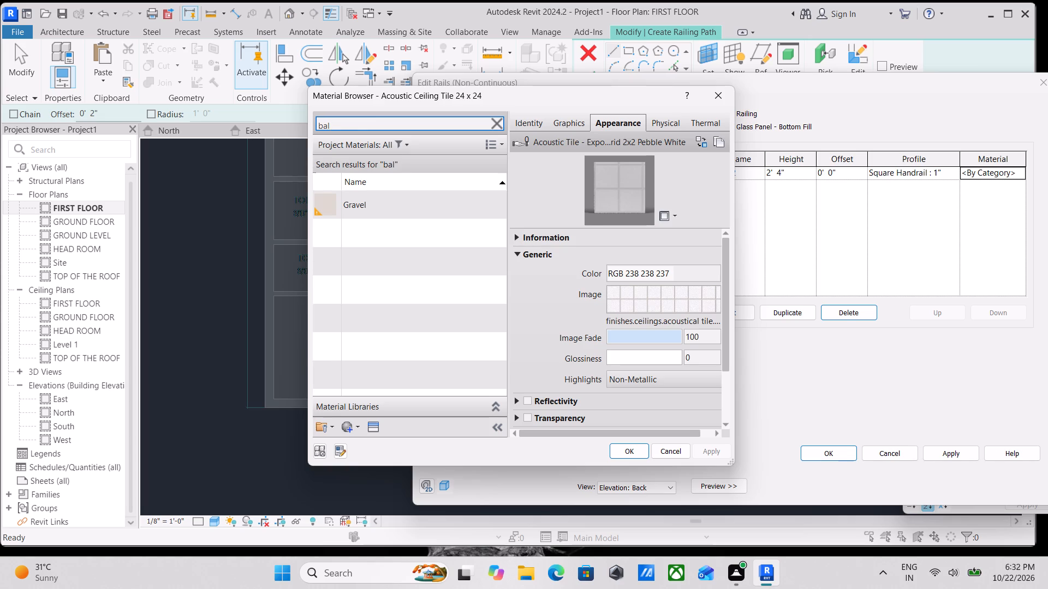
type("ster")
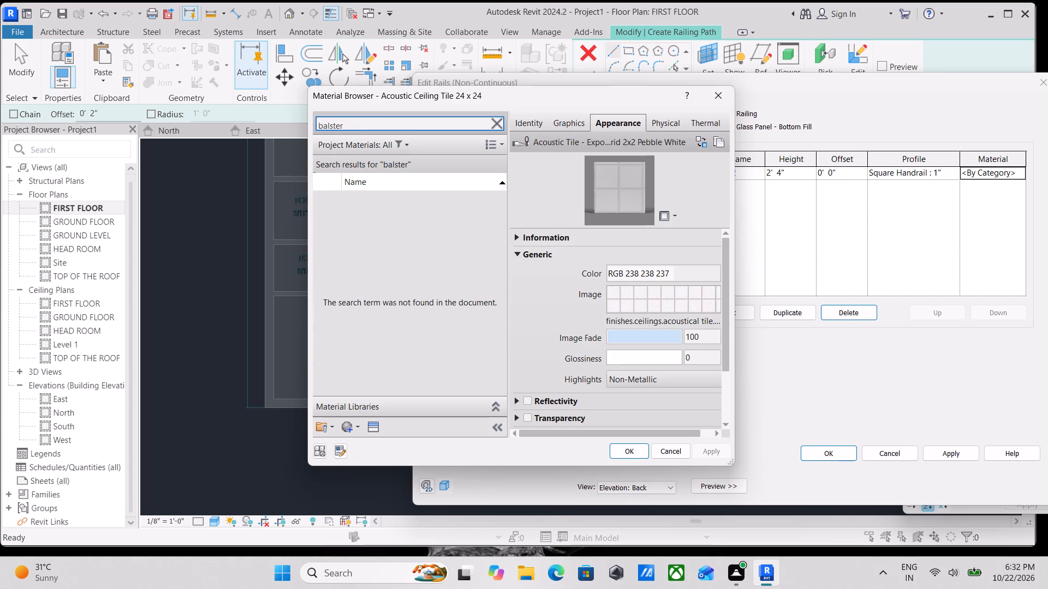
key("BackSpace")
key("BackSpace")
key("BackSpace")
key("BackSpace")
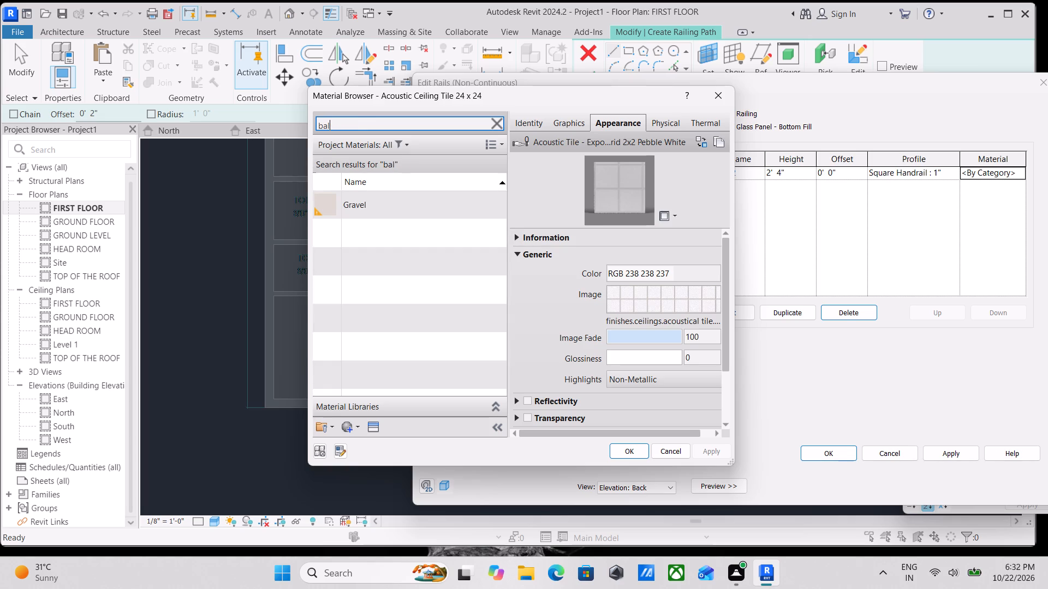
key("BackSpace")
key("BackSpace")
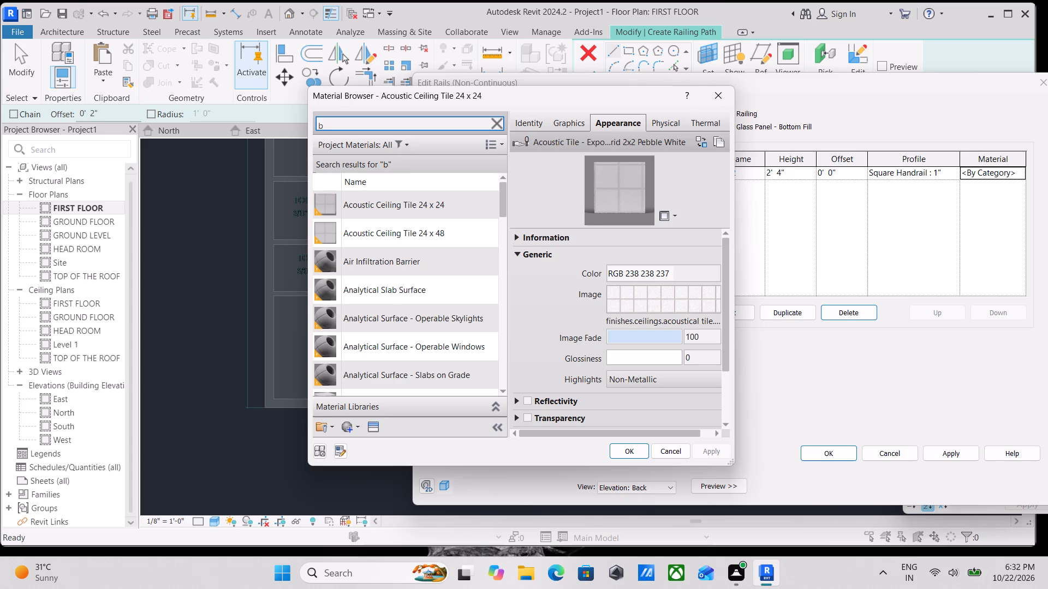
key("BackSpace")
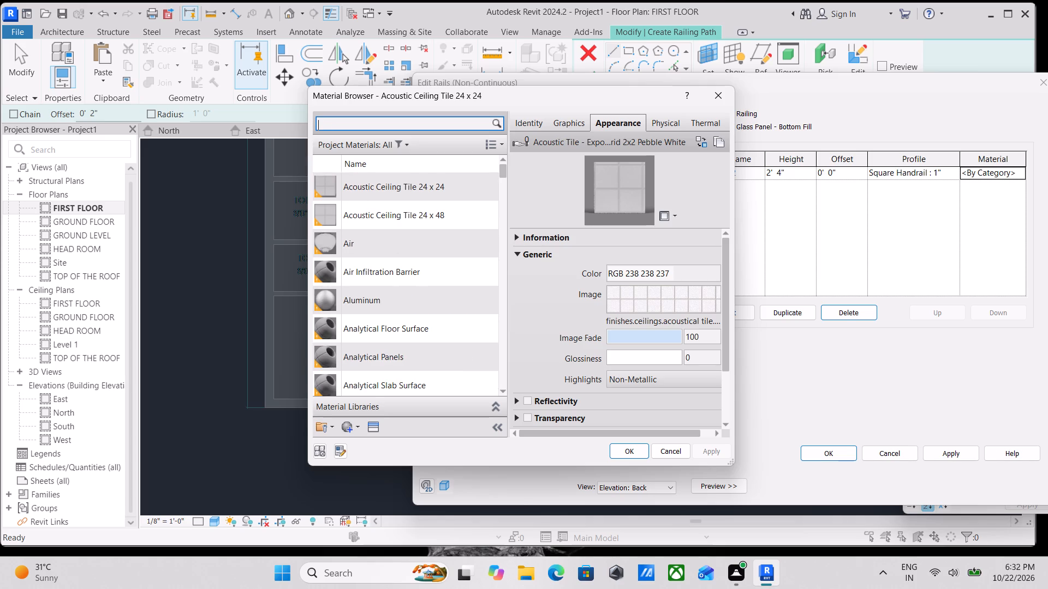
key("b")
type("al")
type("ust")
type("ers")
left_click_drag(399, 316, 401, 308)
left_click(445, 146)
left_click(499, 145)
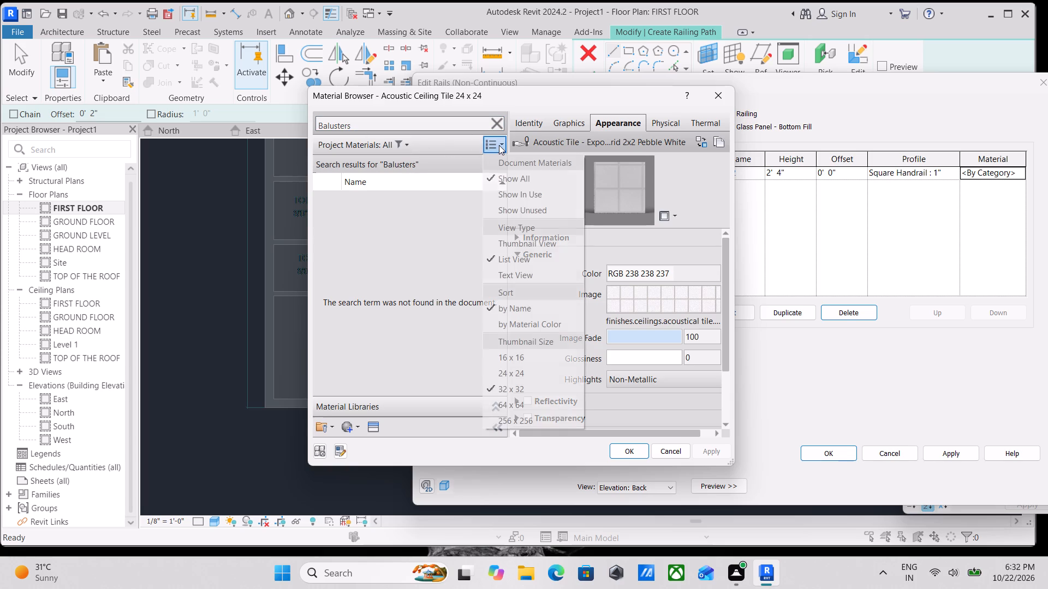
left_click(499, 145)
left_click(369, 145)
left_click(407, 141)
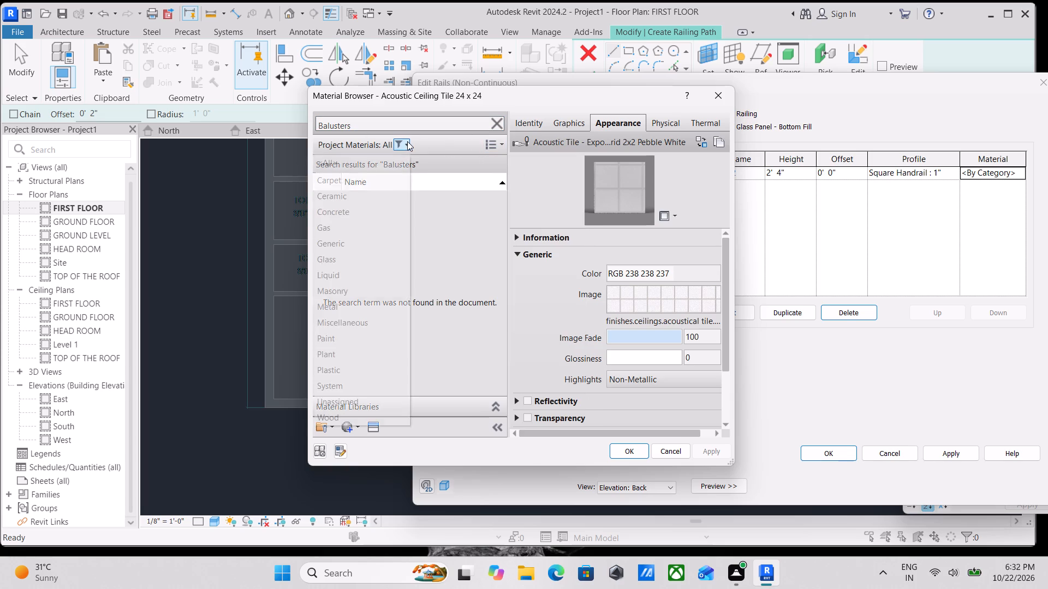
left_click(407, 141)
left_click(438, 123)
left_click(376, 126)
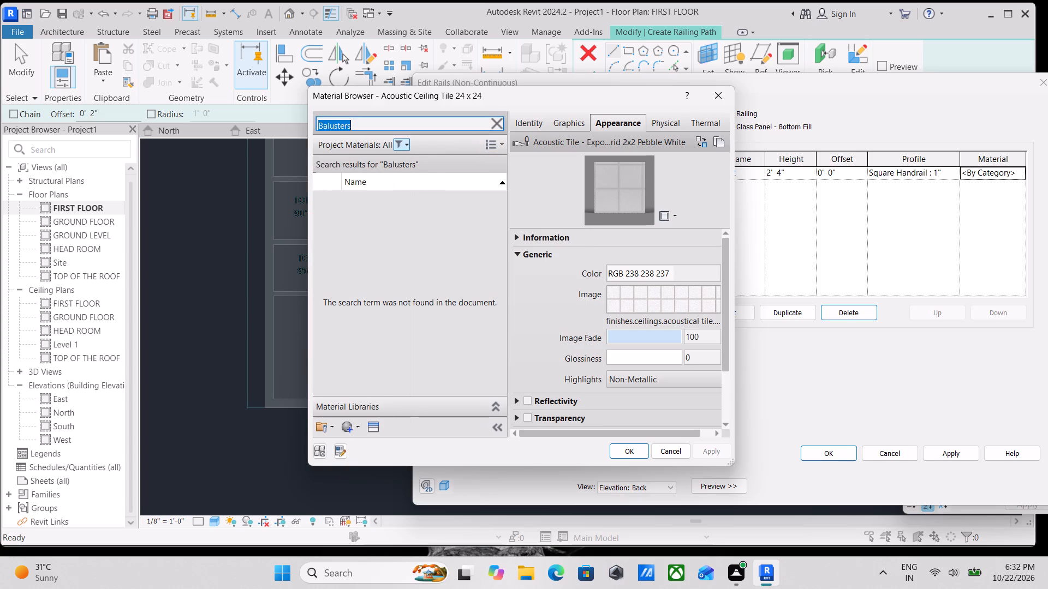
key("BackSpace")
Assign the BLCACK project material to Rail 2 and apply the change to the rail structure.
scroll(345, 257, "down", 1)
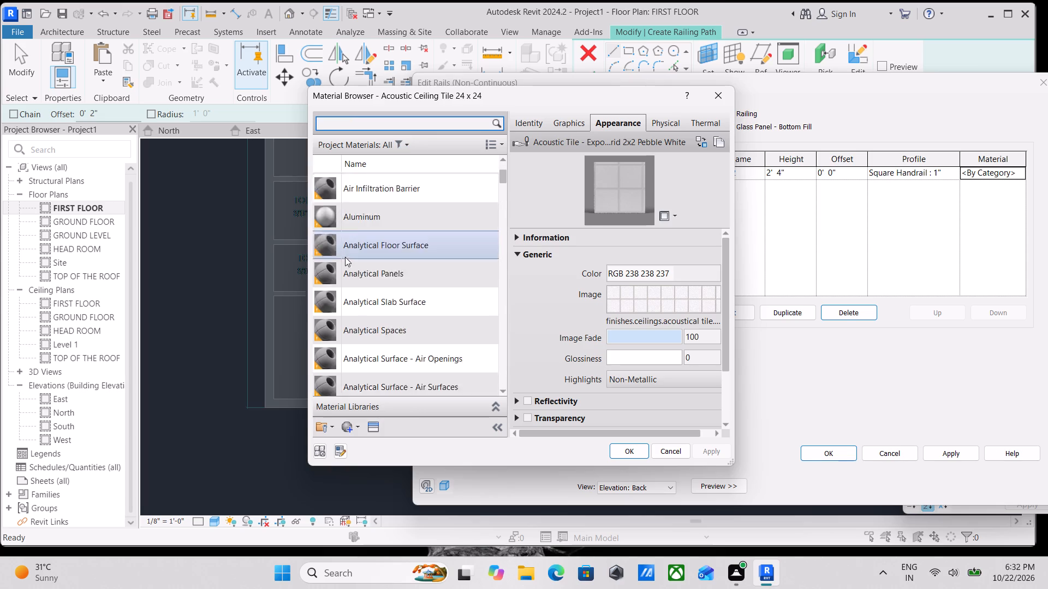
scroll(345, 257, "down", 2)
scroll(371, 277, "up", 4)
scroll(371, 277, "down", 12)
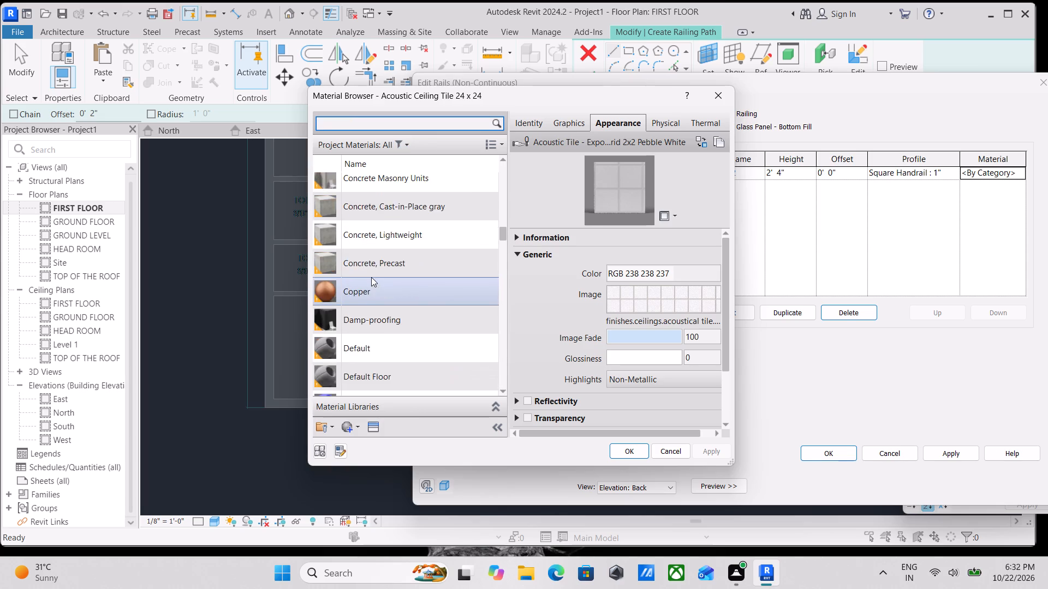
scroll(371, 277, "up", 5)
scroll(371, 277, "down", 1)
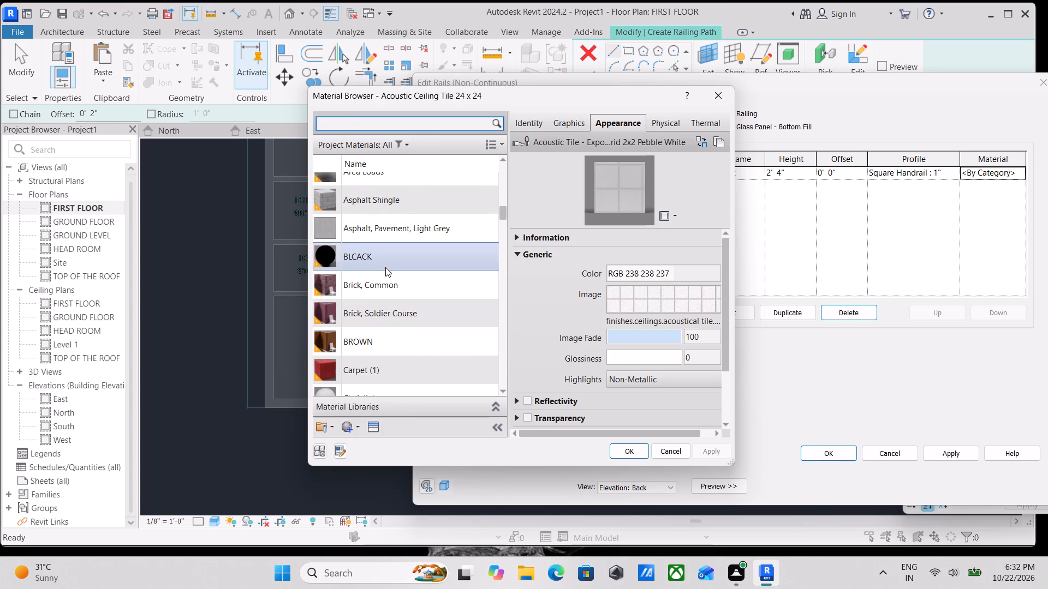
left_click(389, 263)
left_click(633, 448)
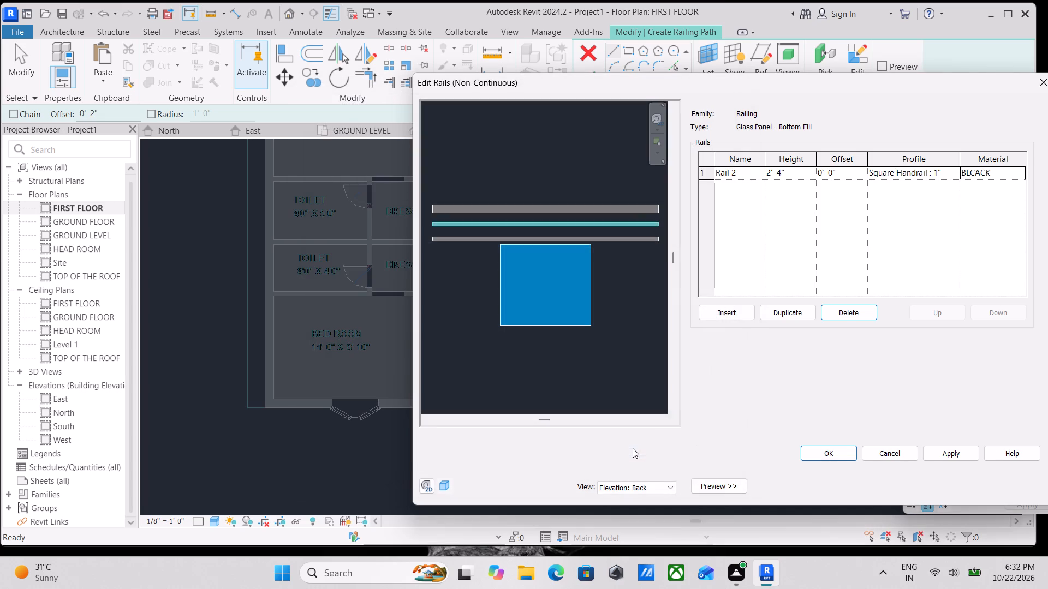
left_click(952, 455)
left_click(836, 466)
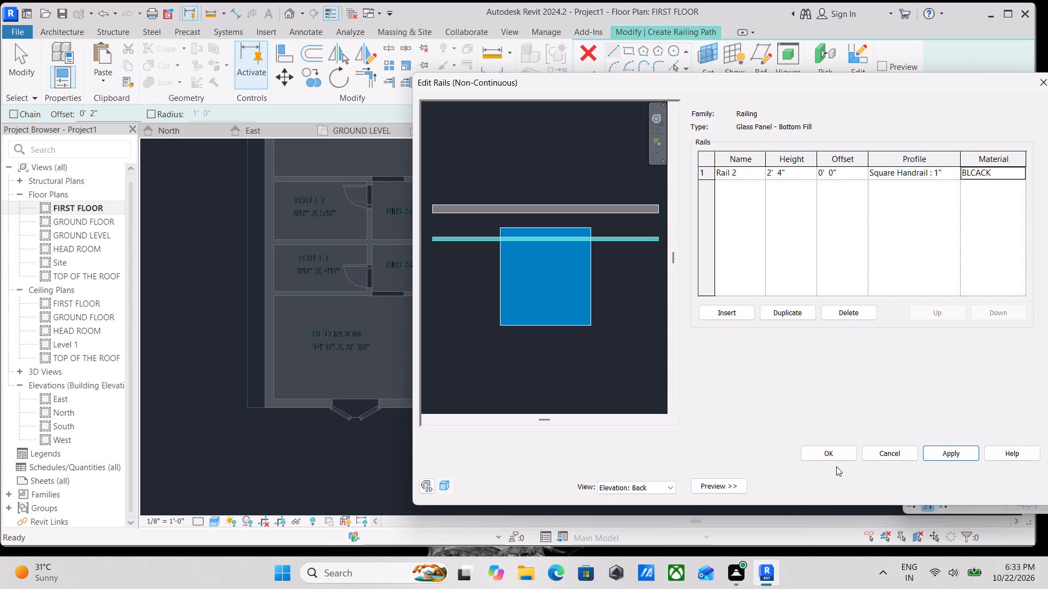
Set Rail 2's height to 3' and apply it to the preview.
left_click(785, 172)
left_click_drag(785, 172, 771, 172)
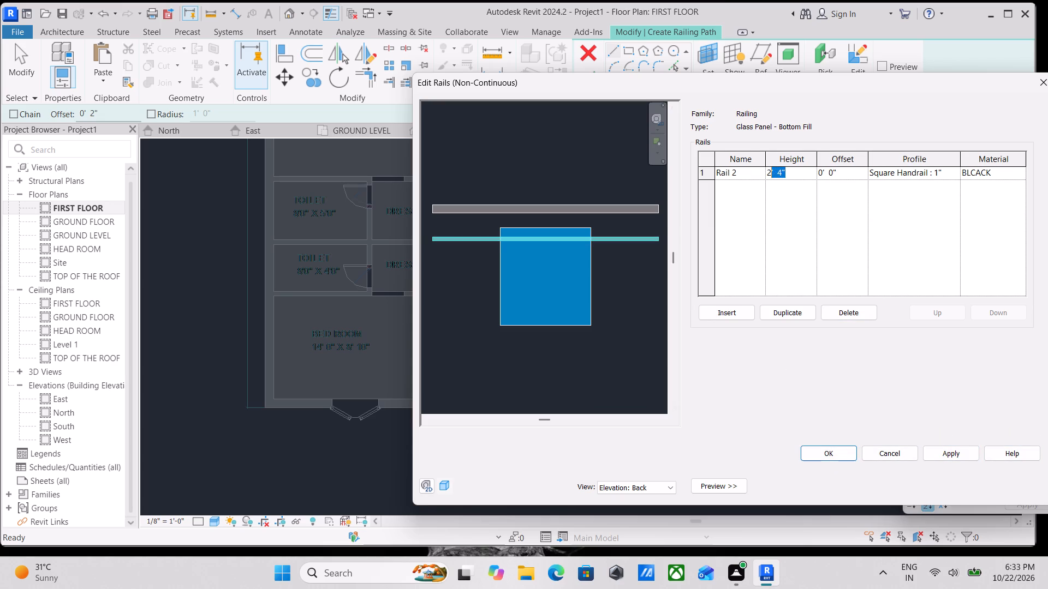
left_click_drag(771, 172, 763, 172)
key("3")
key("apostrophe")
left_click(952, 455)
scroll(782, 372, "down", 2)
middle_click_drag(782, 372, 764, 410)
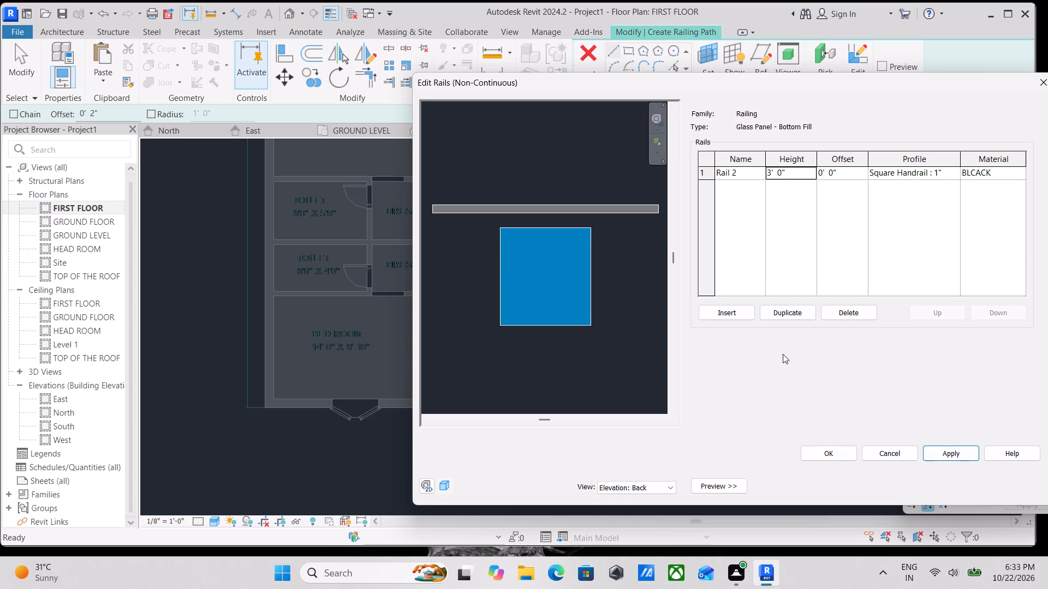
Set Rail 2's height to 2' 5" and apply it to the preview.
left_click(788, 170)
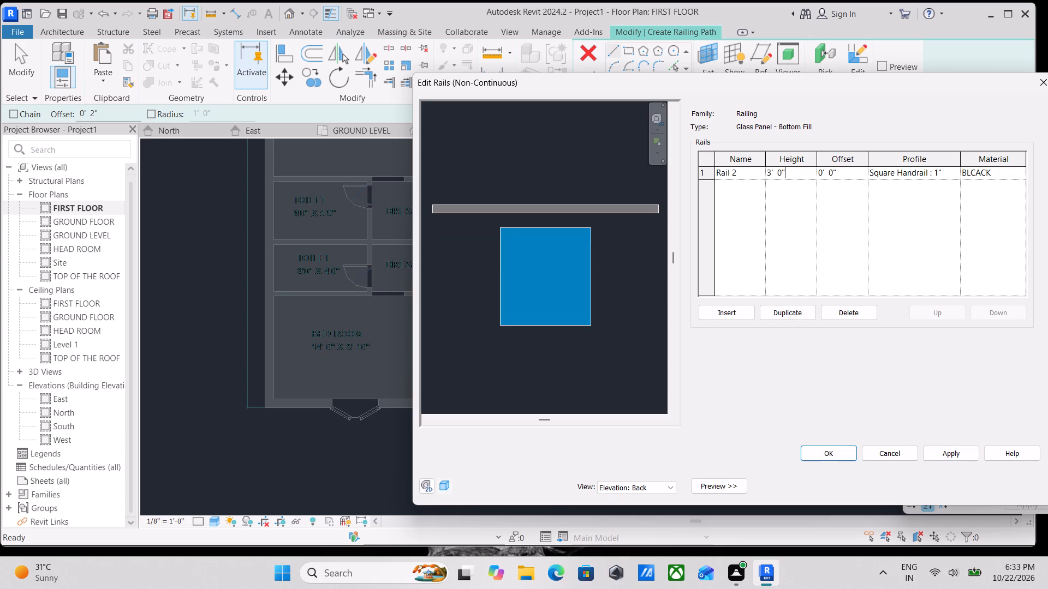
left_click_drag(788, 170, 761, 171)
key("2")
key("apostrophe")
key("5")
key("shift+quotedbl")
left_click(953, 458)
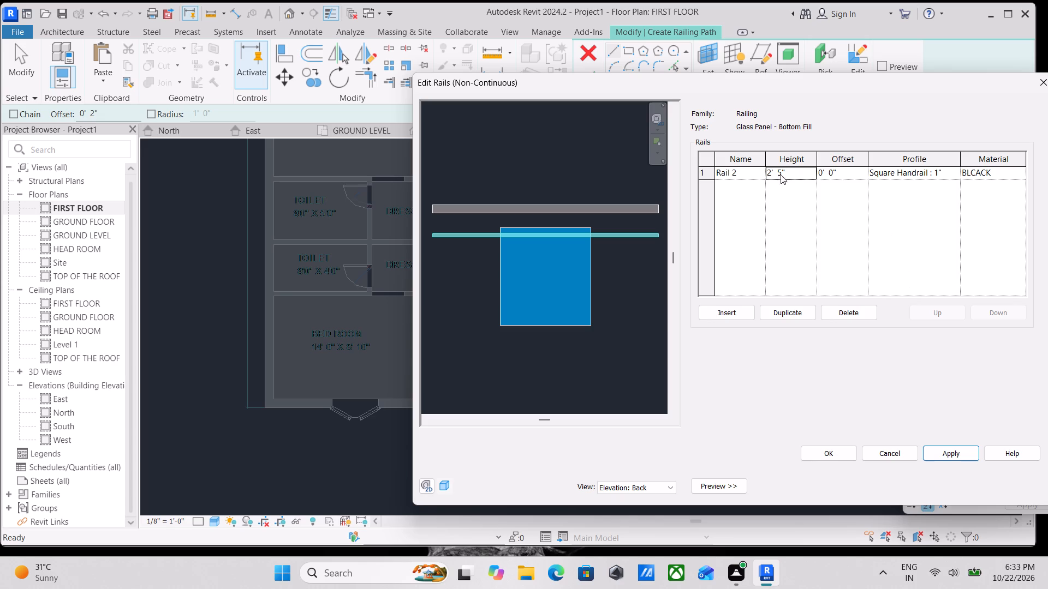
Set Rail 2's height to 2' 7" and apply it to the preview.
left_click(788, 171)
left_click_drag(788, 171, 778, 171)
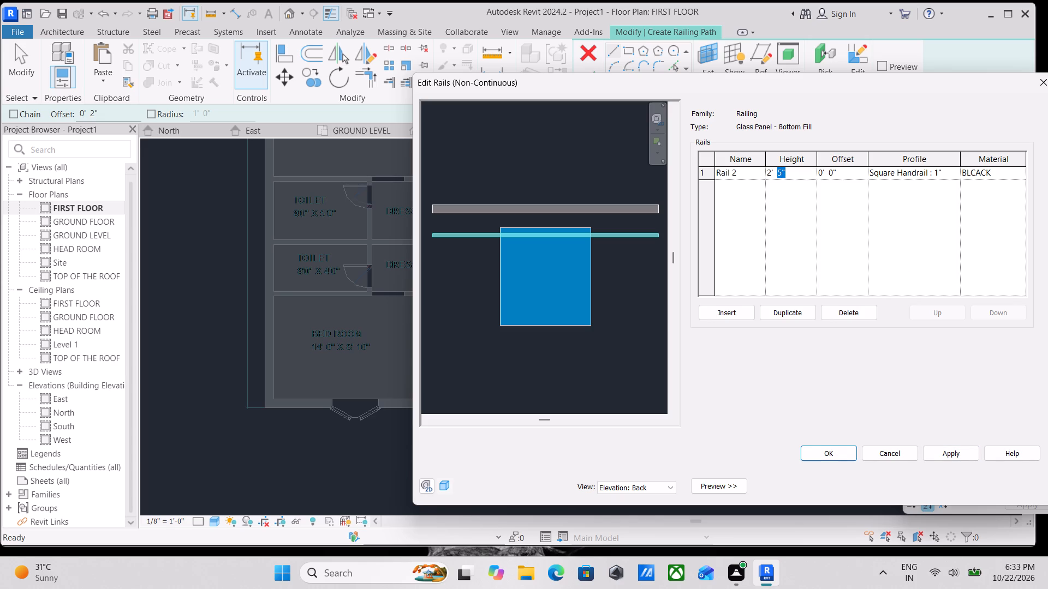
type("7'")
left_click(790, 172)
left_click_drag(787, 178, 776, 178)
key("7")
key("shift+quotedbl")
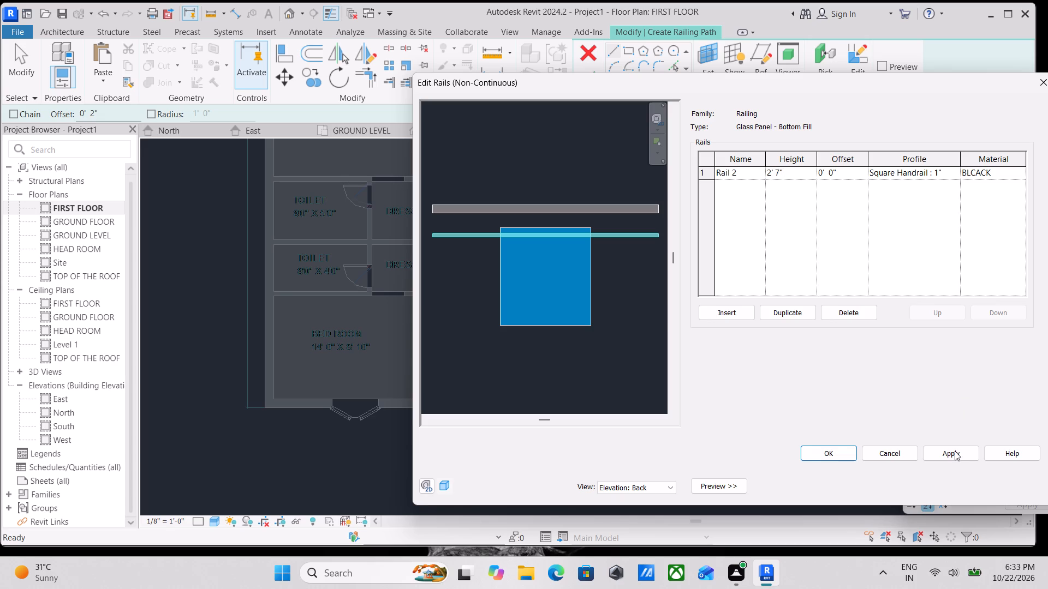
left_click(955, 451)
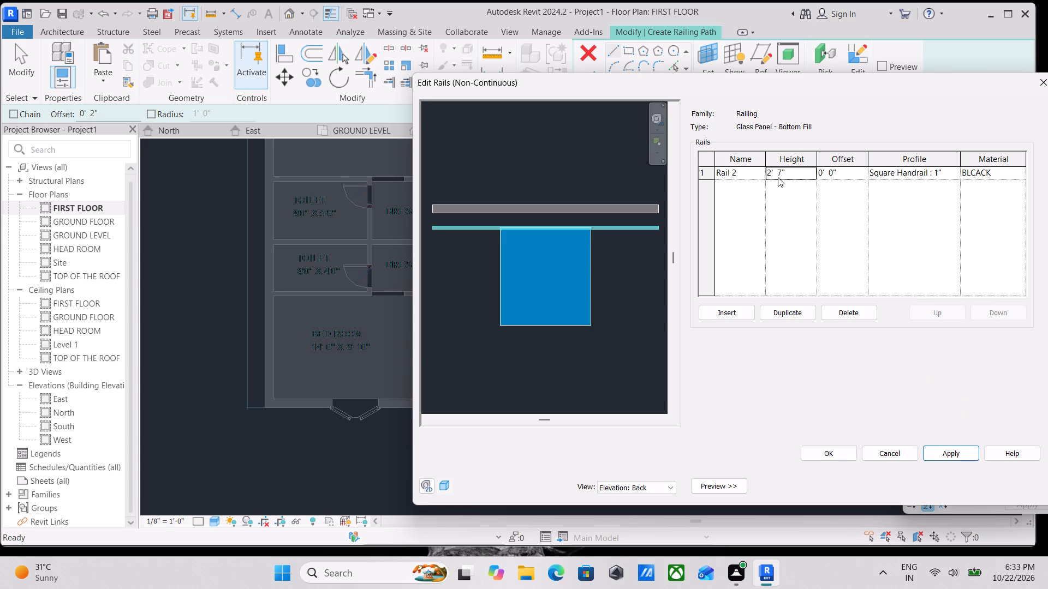
Set Rail 2's height to 2' 8", apply it to the preview and accept the rail structure.
left_click(783, 173)
left_click_drag(787, 172, 779, 172)
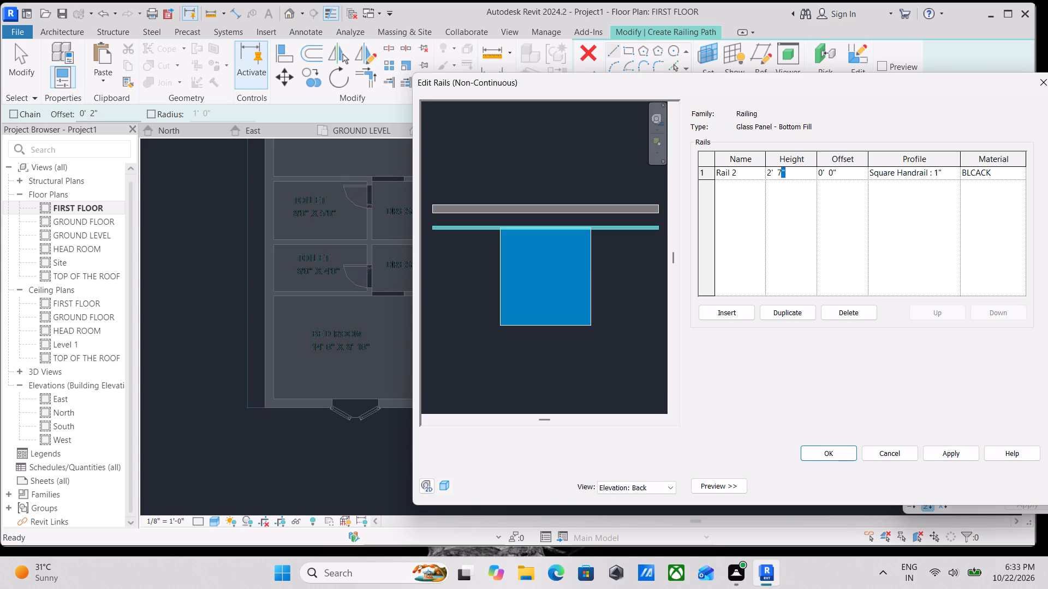
left_click_drag(779, 172, 778, 172)
key("8")
key("shift+quotedbl")
left_click(940, 453)
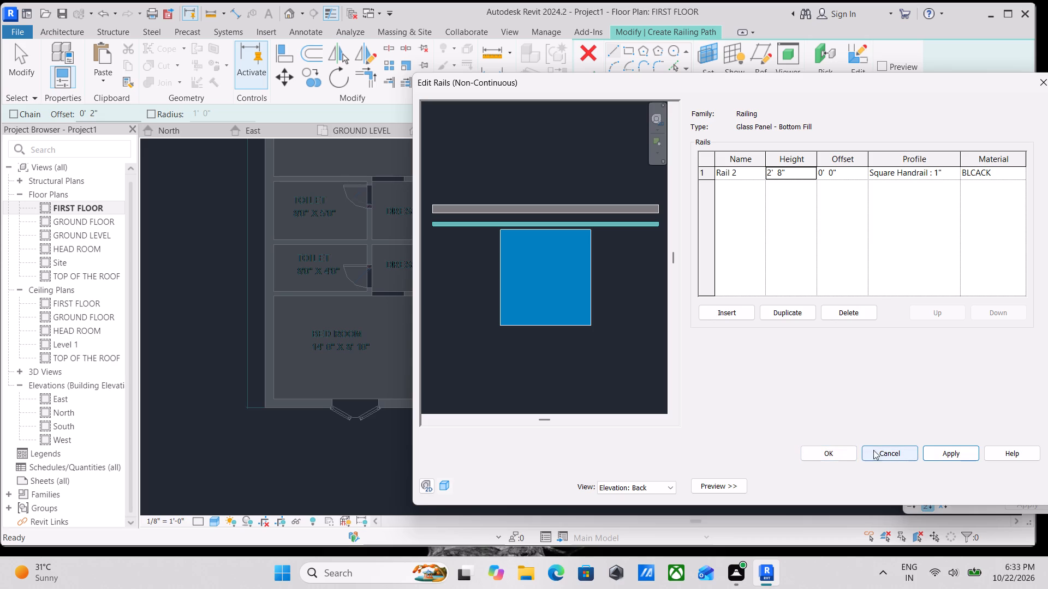
left_click(950, 455)
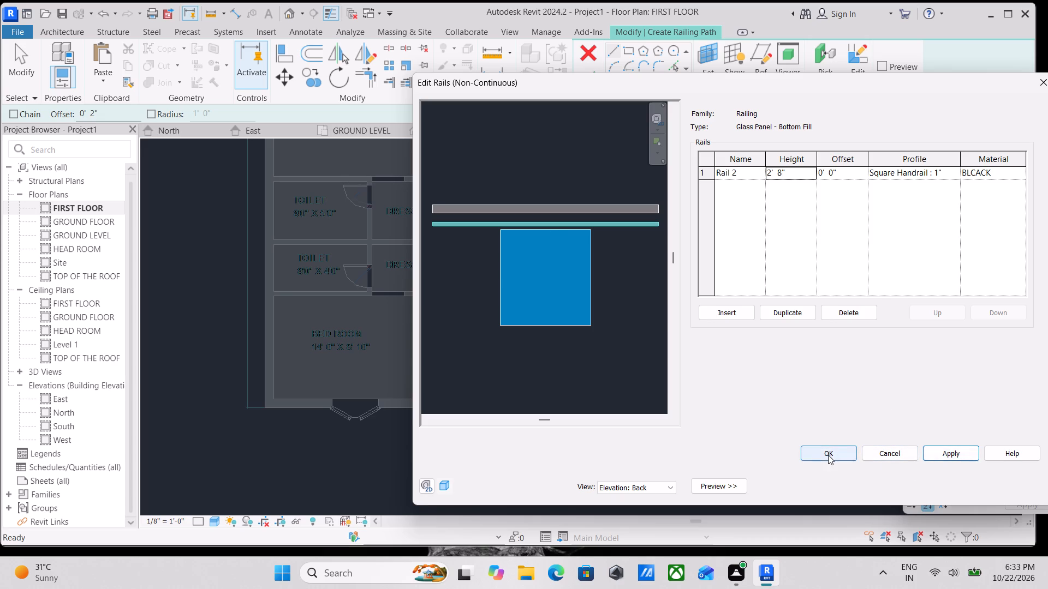
left_click(828, 455)
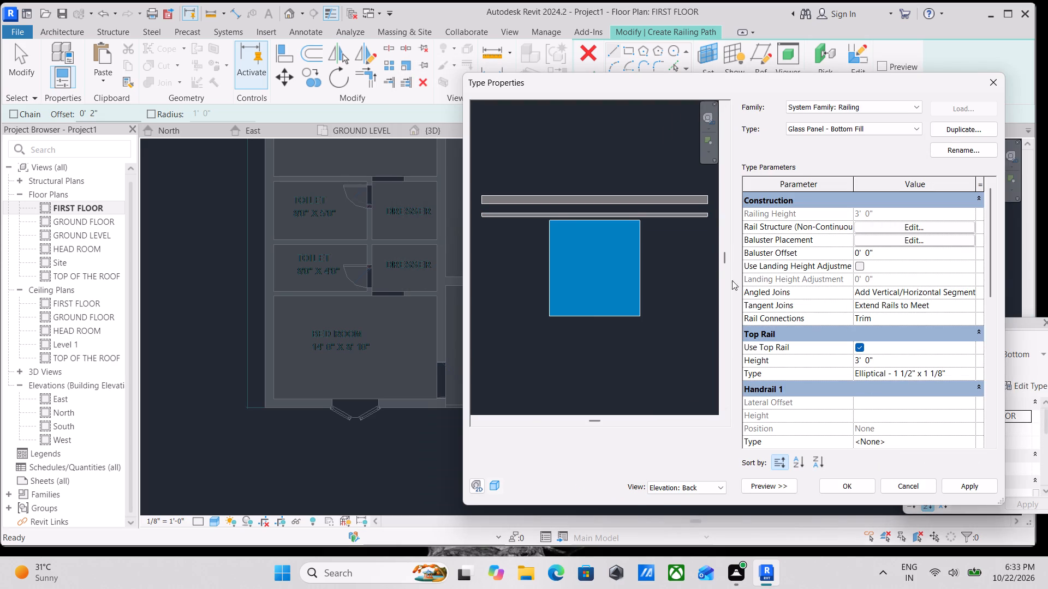
Apply the Glass Panel - Bottom Fill type changes and return to the railing path sketch.
scroll(712, 259, "down", 1)
scroll(978, 249, "up", 2)
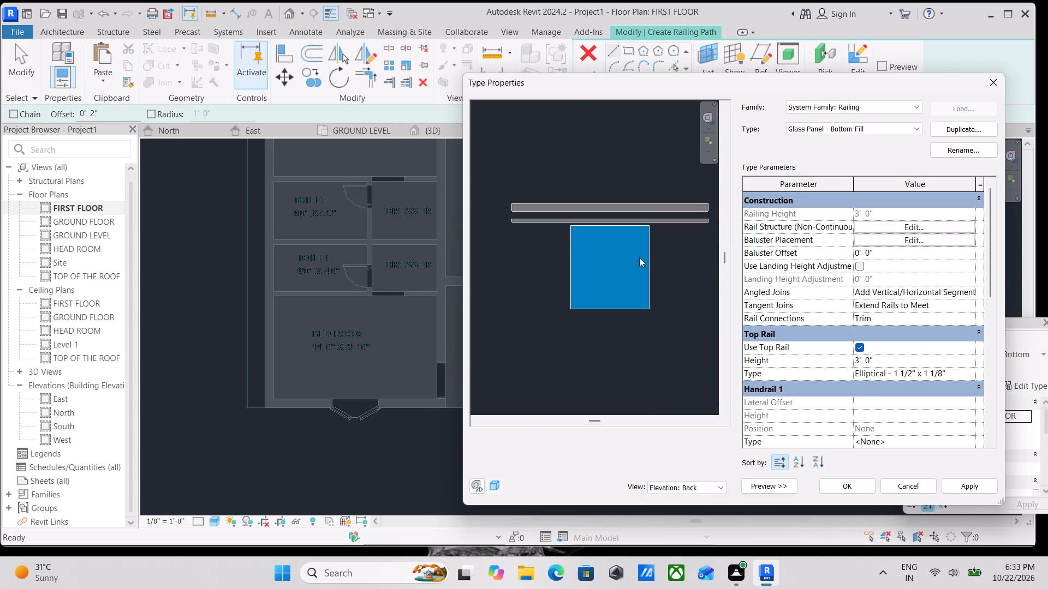
scroll(565, 230, "up", 2)
scroll(565, 230, "down", 2)
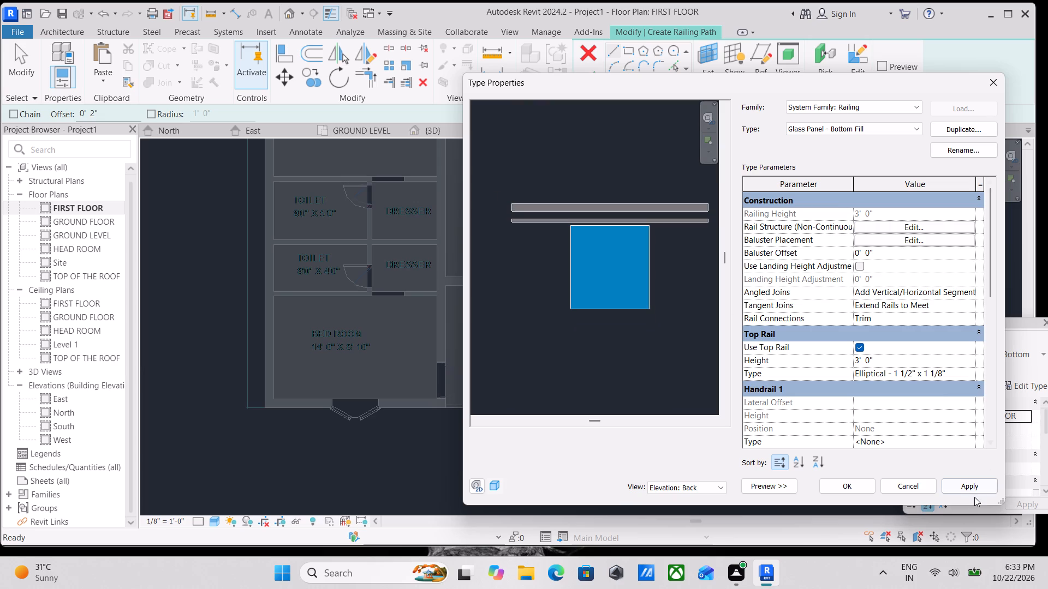
left_click(975, 489)
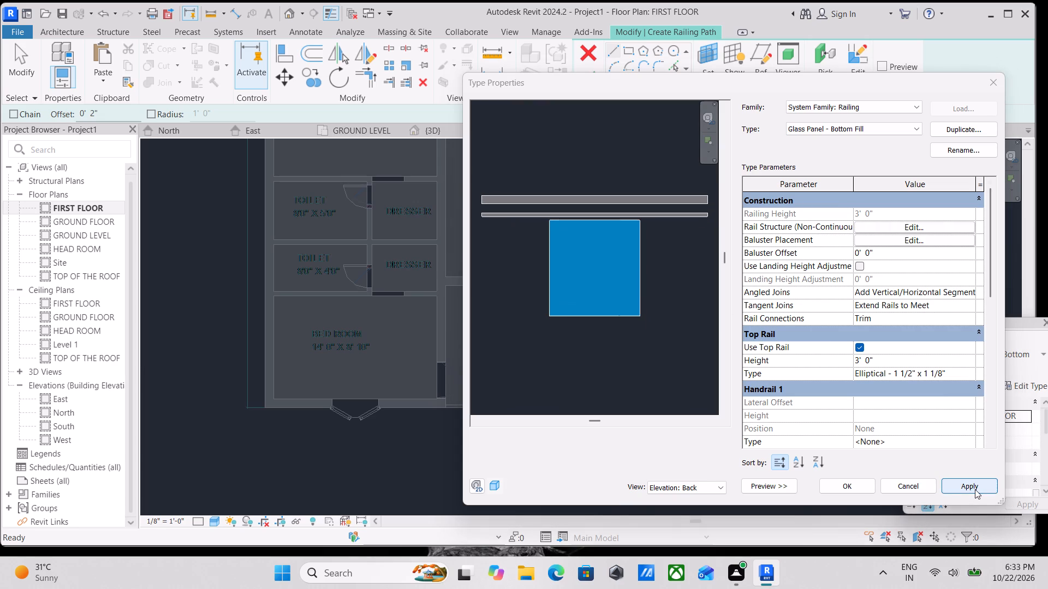
left_click(838, 483)
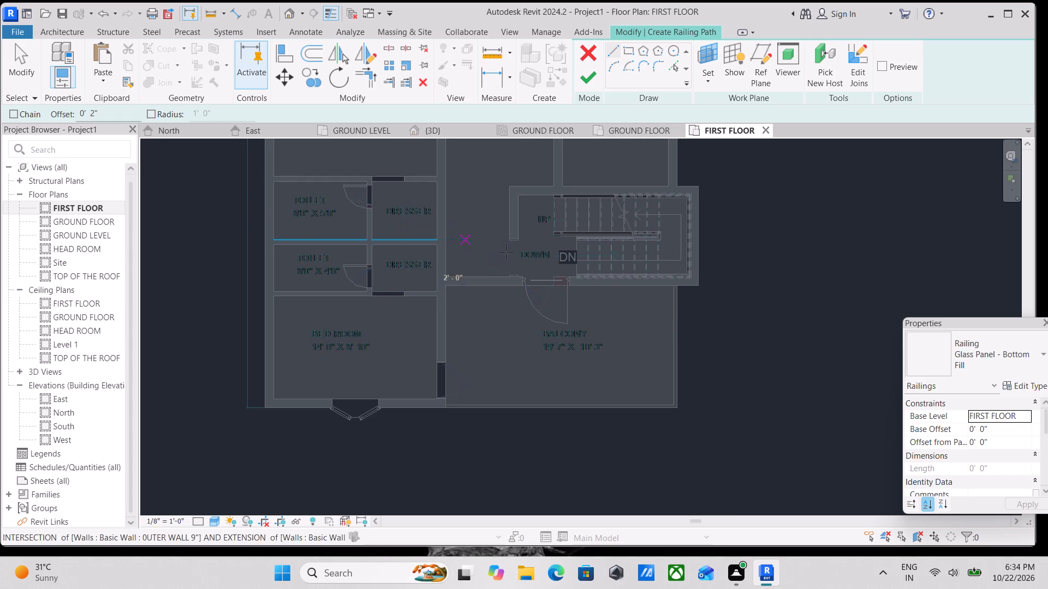
Sketch a railing path line along the balcony's east edge, about 10' 6" long, offset 2" inward from the floor edge.
scroll(628, 292, "up", 2)
left_click(694, 286)
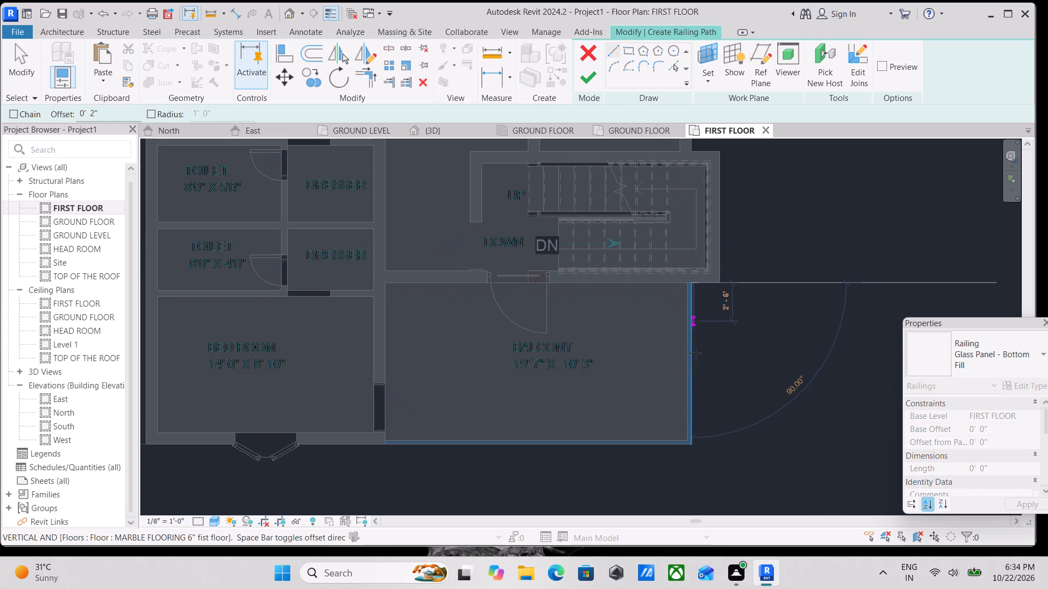
key("space")
middle_click_drag(694, 401, 685, 217)
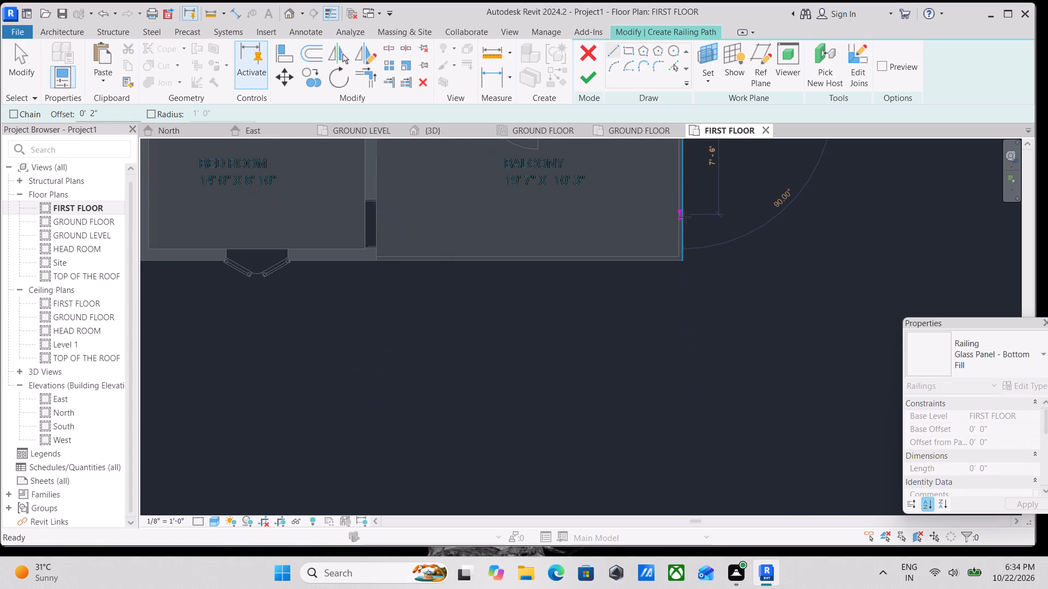
left_click(682, 264)
Sketch a railing path line along the balcony's south edge, about 19' 8" long, offset 2" inward, ending at the bedroom wall.
middle_click_drag(542, 261, 646, 268)
key("space")
scroll(486, 272, "up", 3)
scroll(612, 273, "down", 2)
middle_click_drag(612, 273, 497, 306)
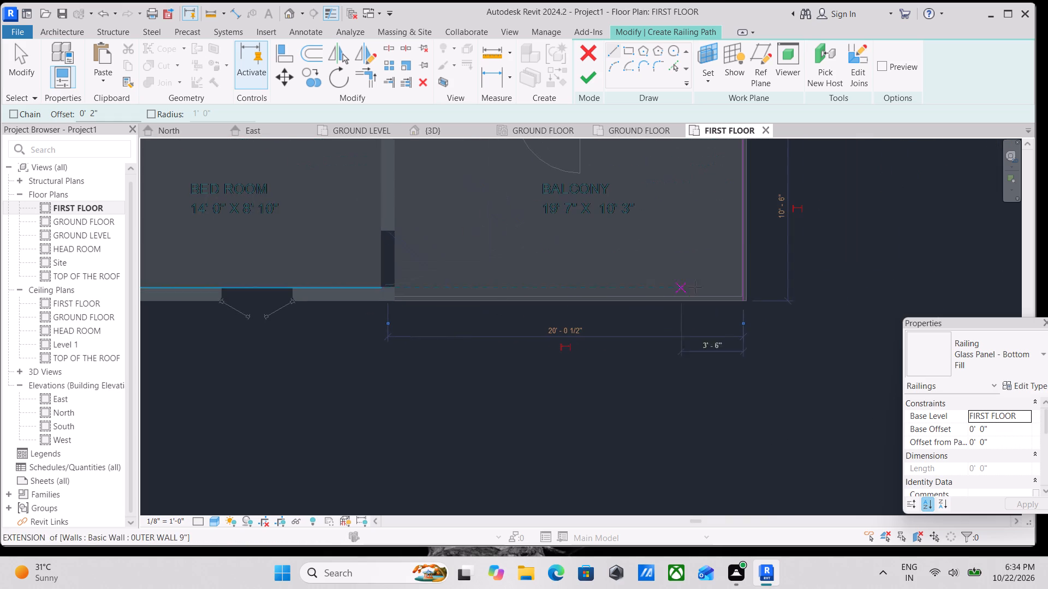
scroll(745, 300, "up", 3)
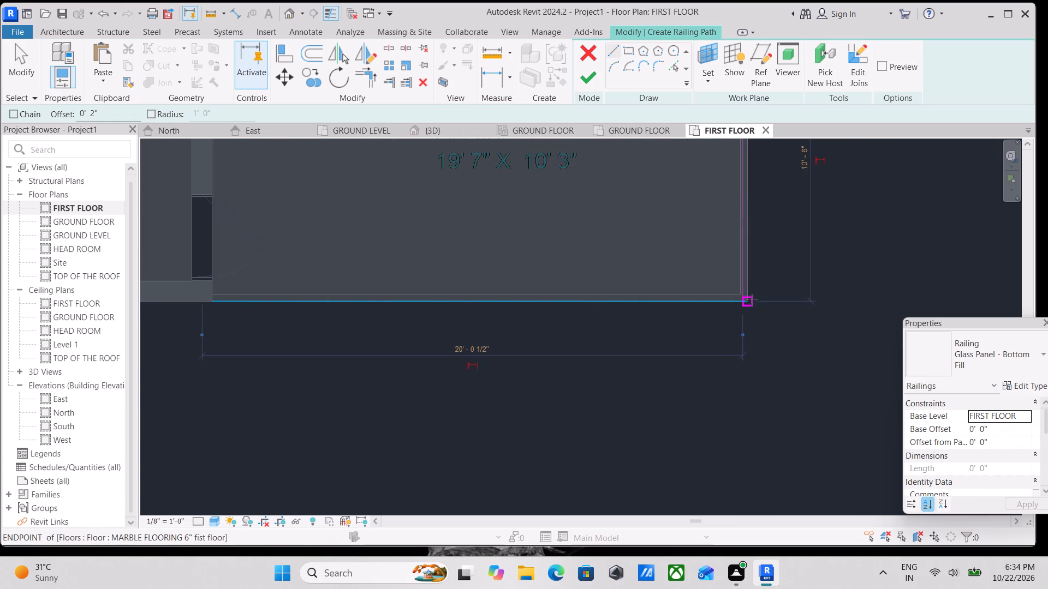
left_click(751, 299)
middle_click_drag(597, 304, 823, 251)
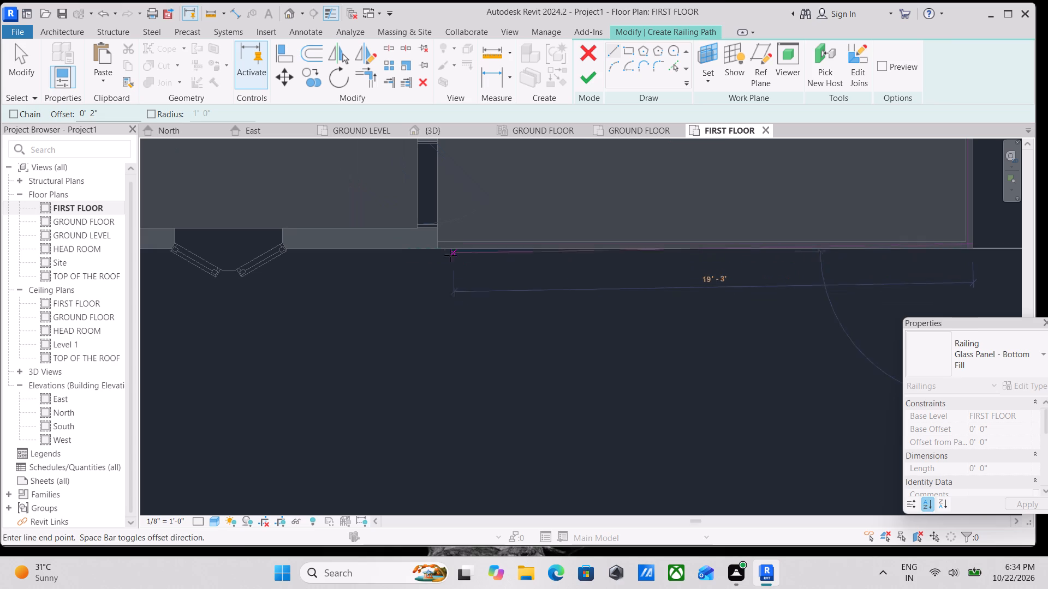
scroll(433, 248, "up", 3)
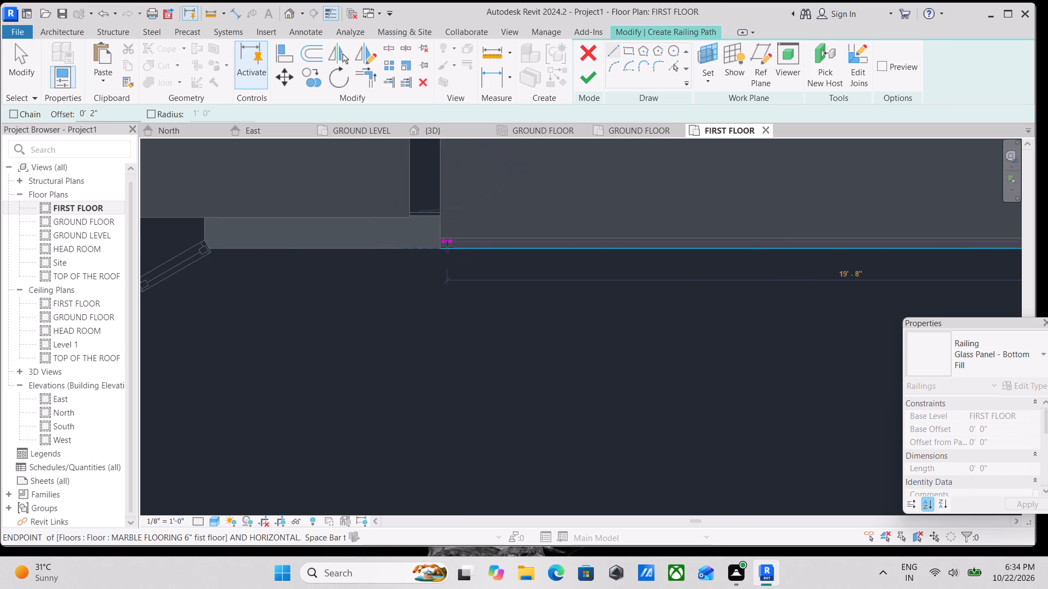
left_click(444, 248)
key("Escape")
scroll(490, 243, "down", 2)
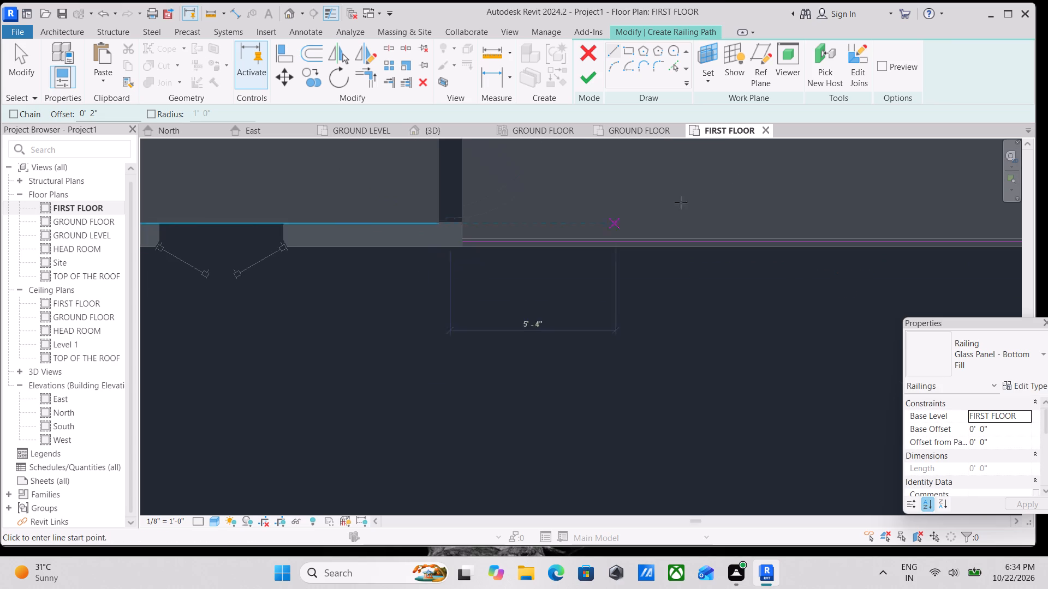
key("Escape")
Trim the two railing path lines to a clean corner at the balcony's southeast corner.
middle_click_drag(776, 170, 522, 255)
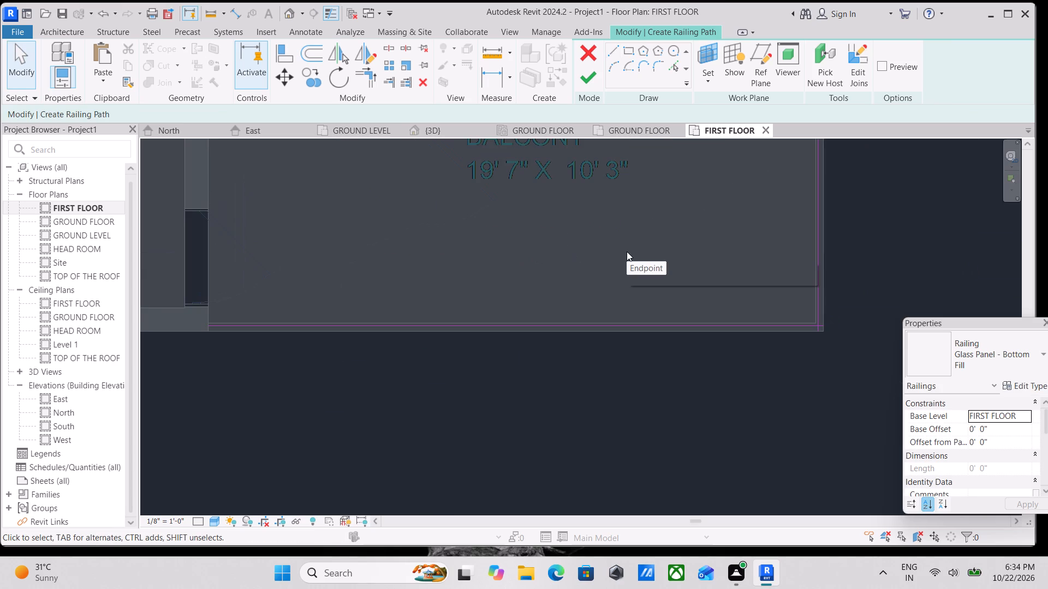
key("r")
type("tr")
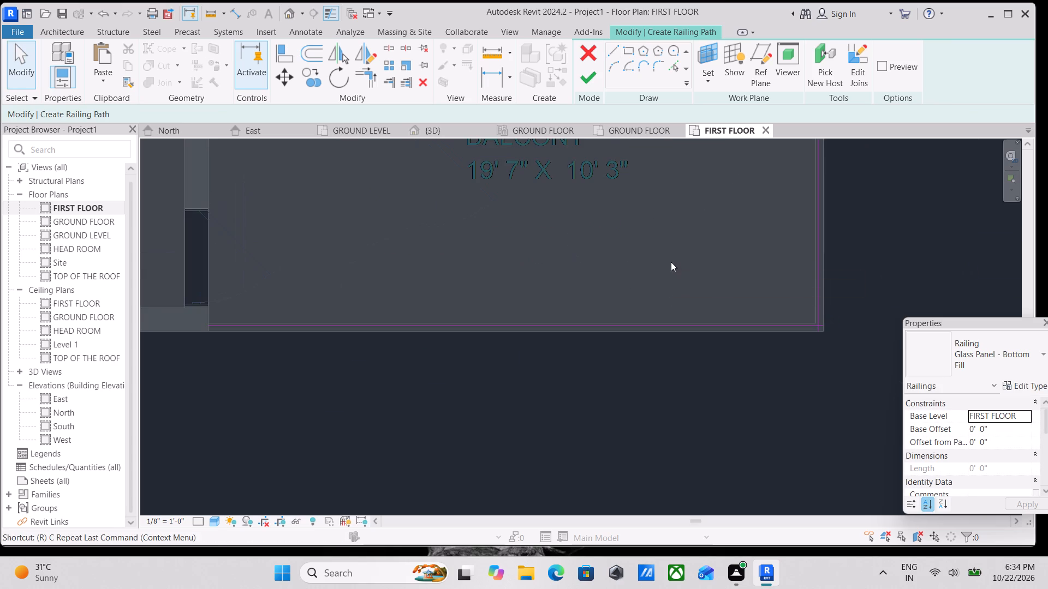
scroll(813, 302, "up", 3)
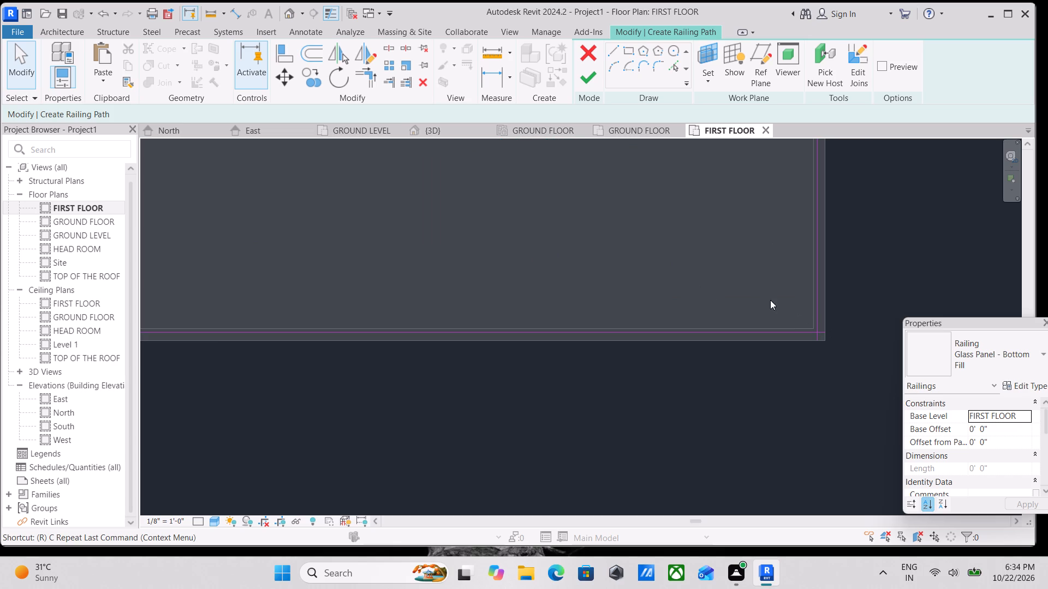
type("tr")
scroll(785, 284, "down", 3)
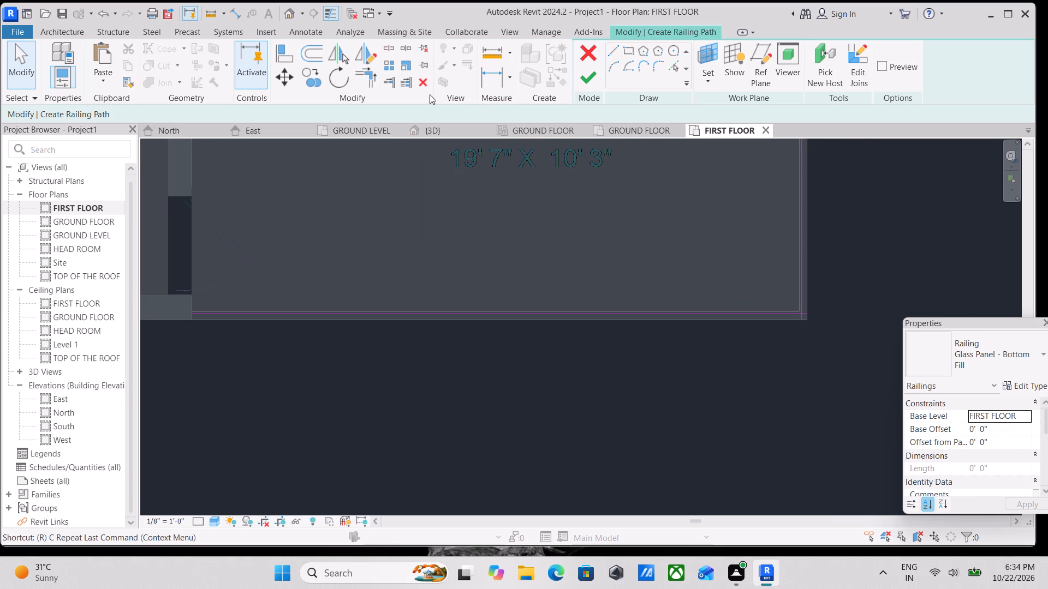
left_click(357, 70)
left_click(799, 280)
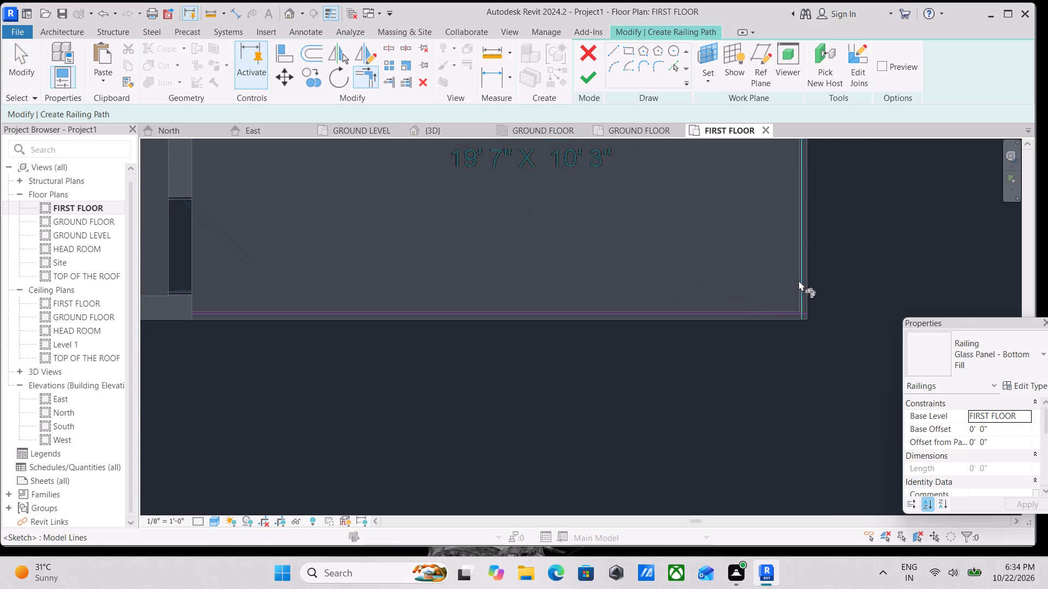
left_click(783, 312)
Finish the balcony railing path sketch and dismiss the save reminder without saving.
scroll(740, 250, "down", 1)
middle_click_drag(740, 250, 752, 305)
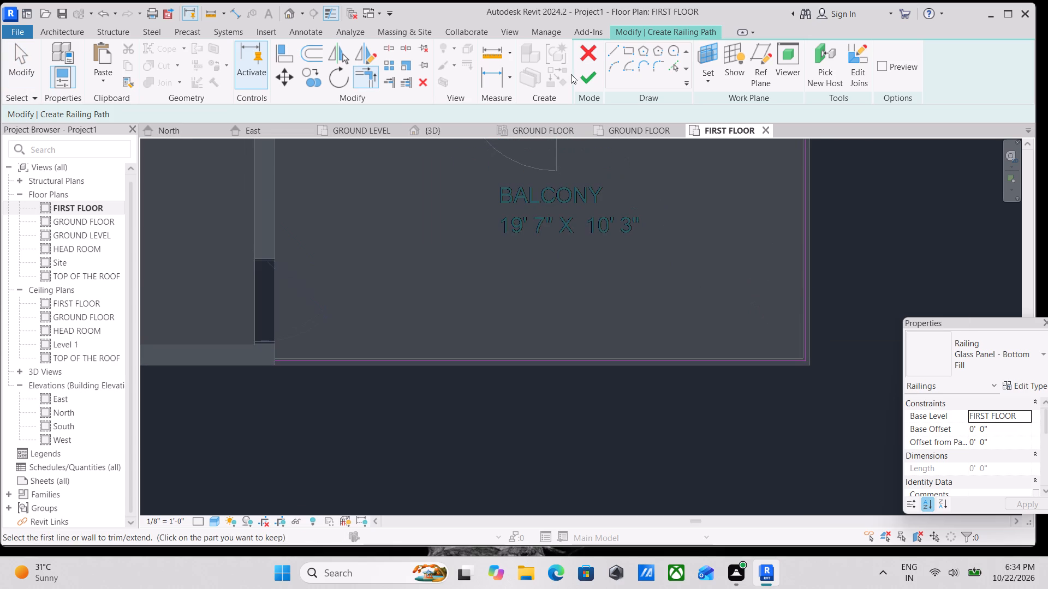
left_click(589, 82)
left_click(627, 162)
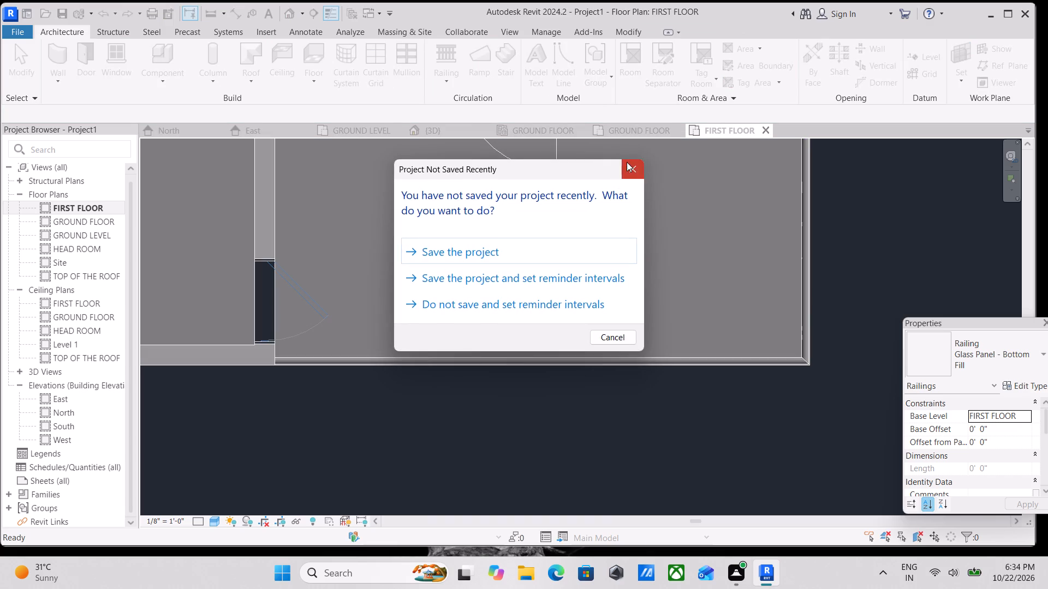
Examine the new balcony glass railing's panels, rails and corner in the 3D view from several angles.
scroll(629, 169, "down", 2)
scroll(767, 286, "down", 5)
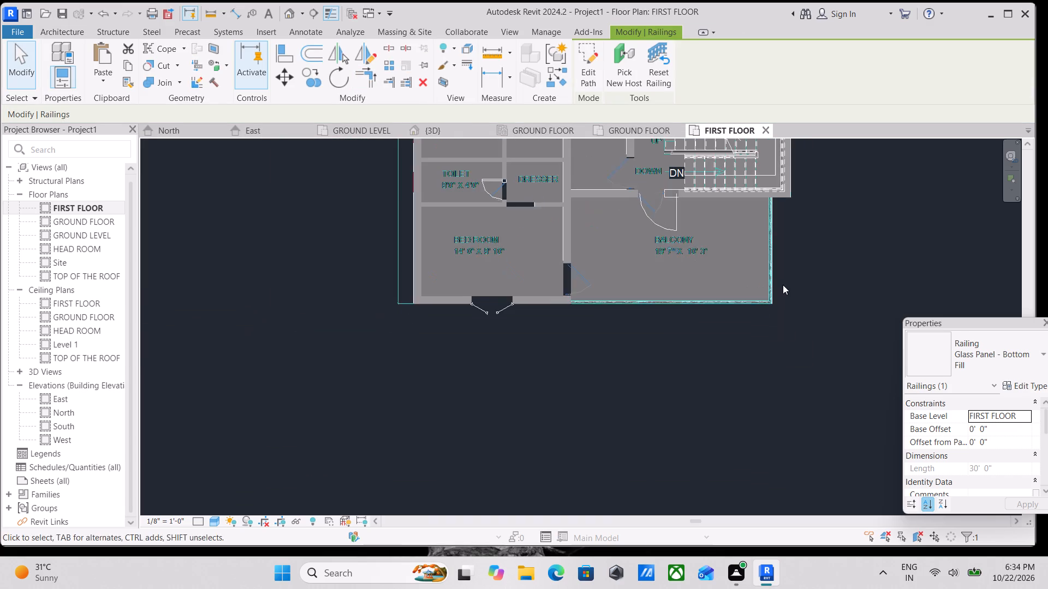
middle_click_drag(783, 285, 743, 322)
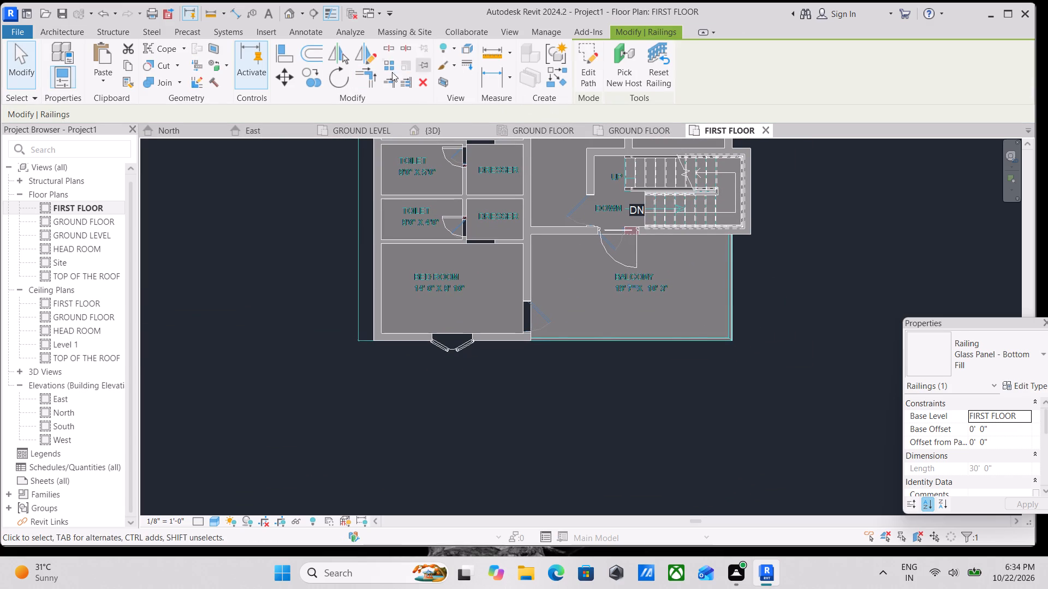
scroll(430, 87, "down", 3)
scroll(480, 137, "down", 3)
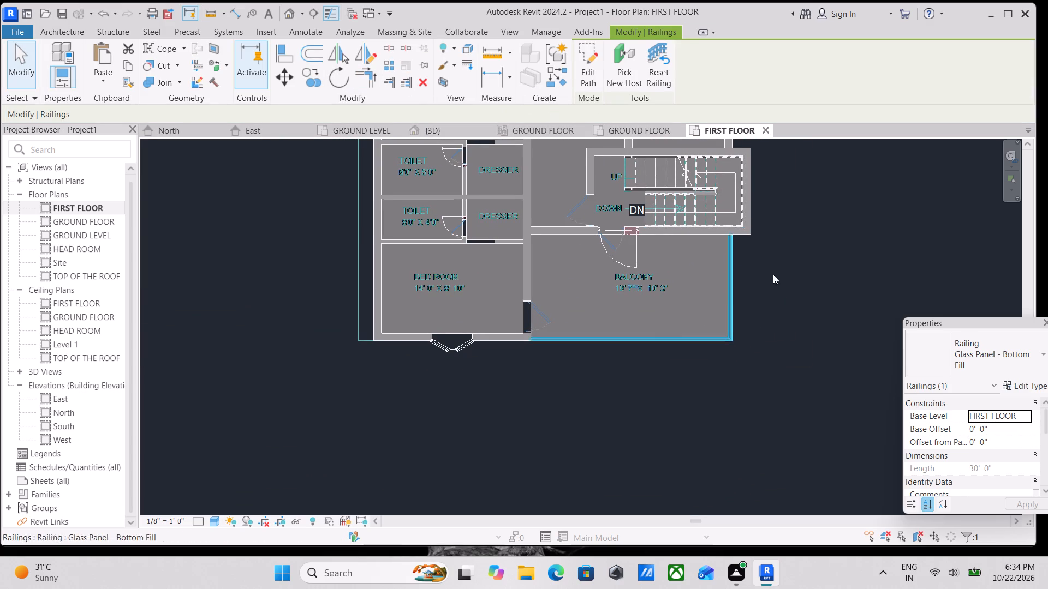
left_click(422, 123)
left_click(422, 131)
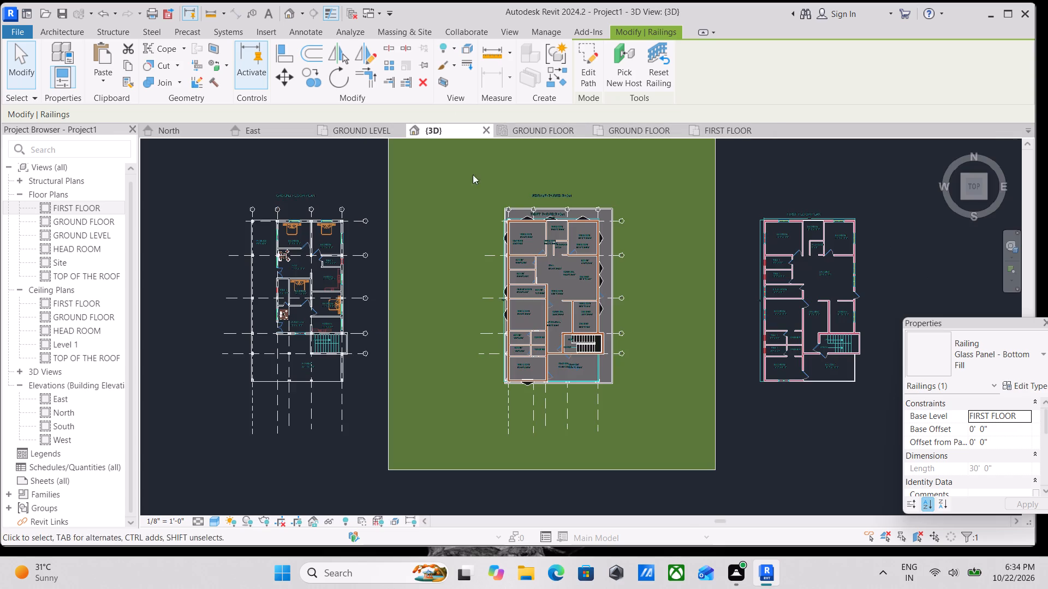
scroll(563, 309, "down", 4)
middle_click_drag(565, 334, 583, 111, "shift")
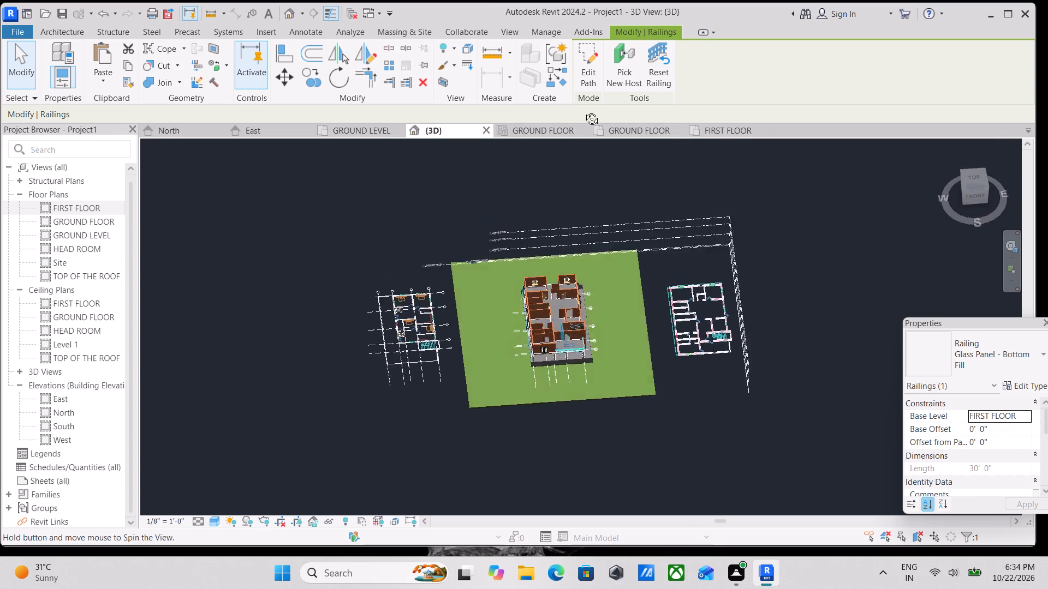
middle_click_drag(583, 111, 598, 88, "shift")
scroll(573, 322, "up", 16)
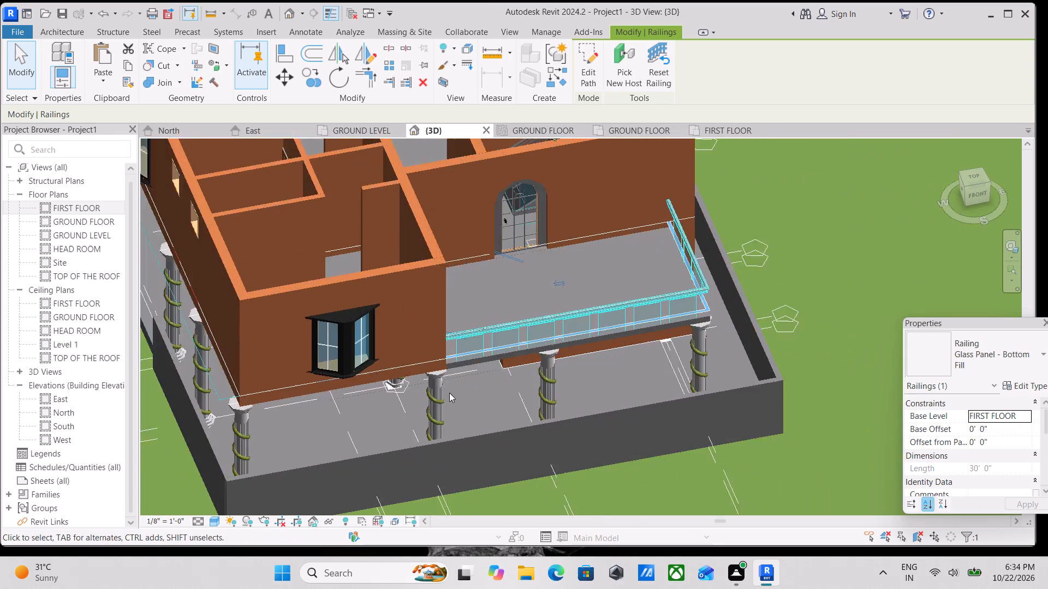
scroll(449, 393, "up", 5)
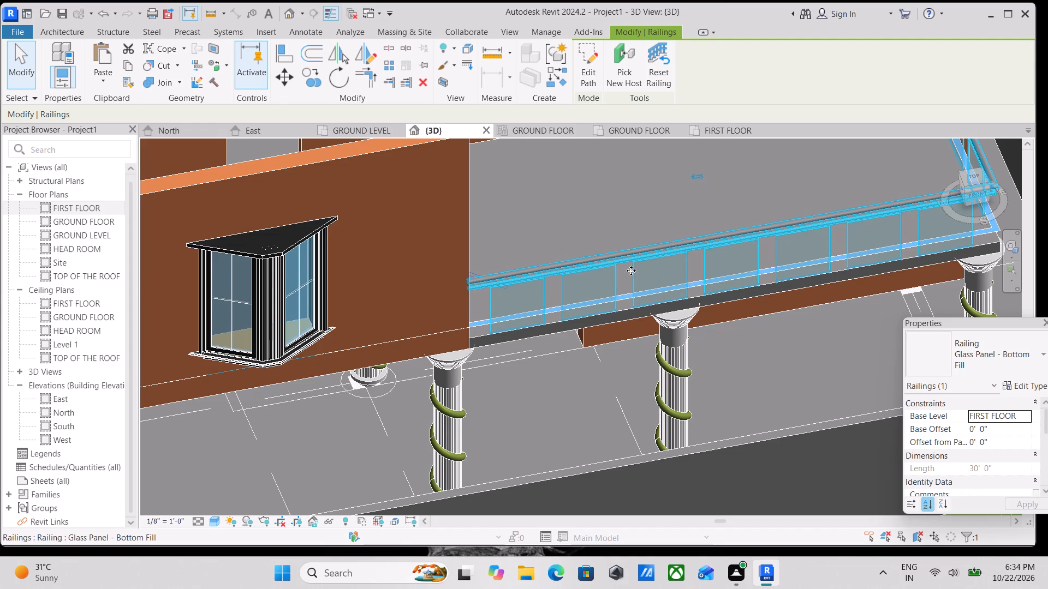
scroll(638, 279, "down", 8)
middle_click_drag(656, 308, 641, 217, "shift")
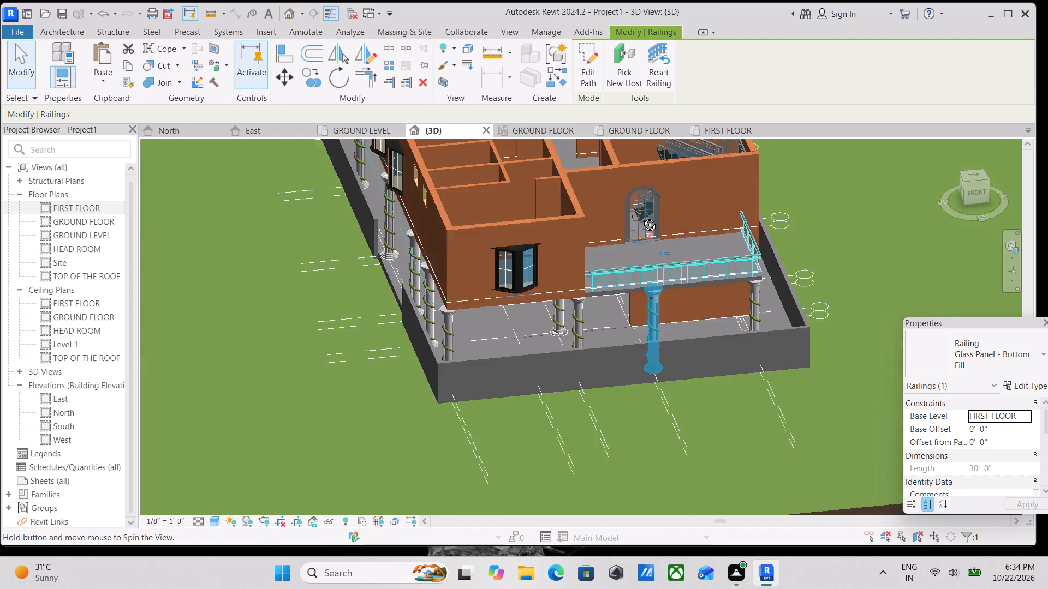
middle_click_drag(641, 217, 514, 172, "shift")
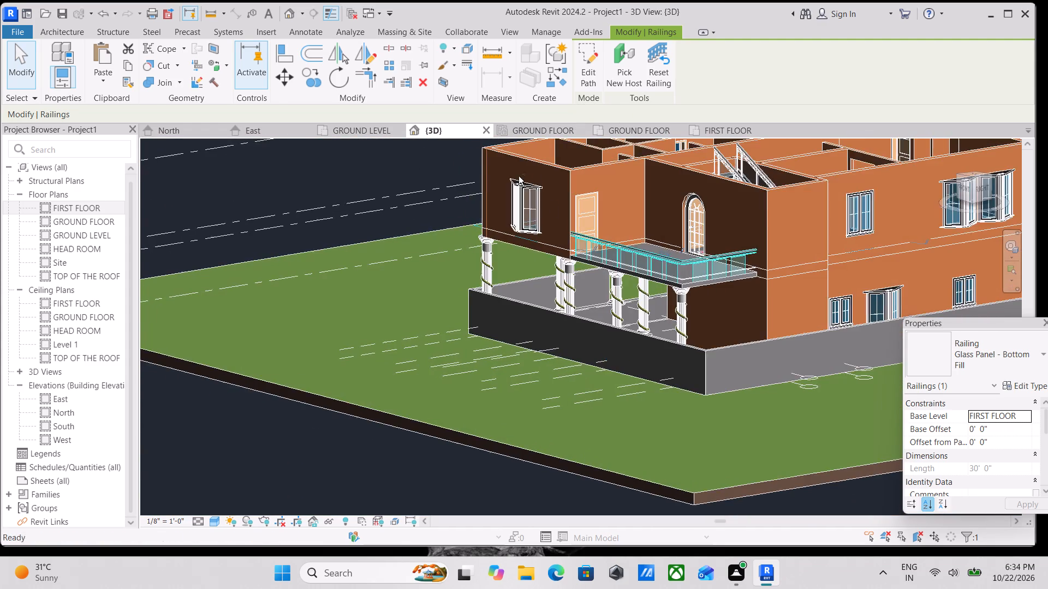
scroll(668, 276, "up", 7)
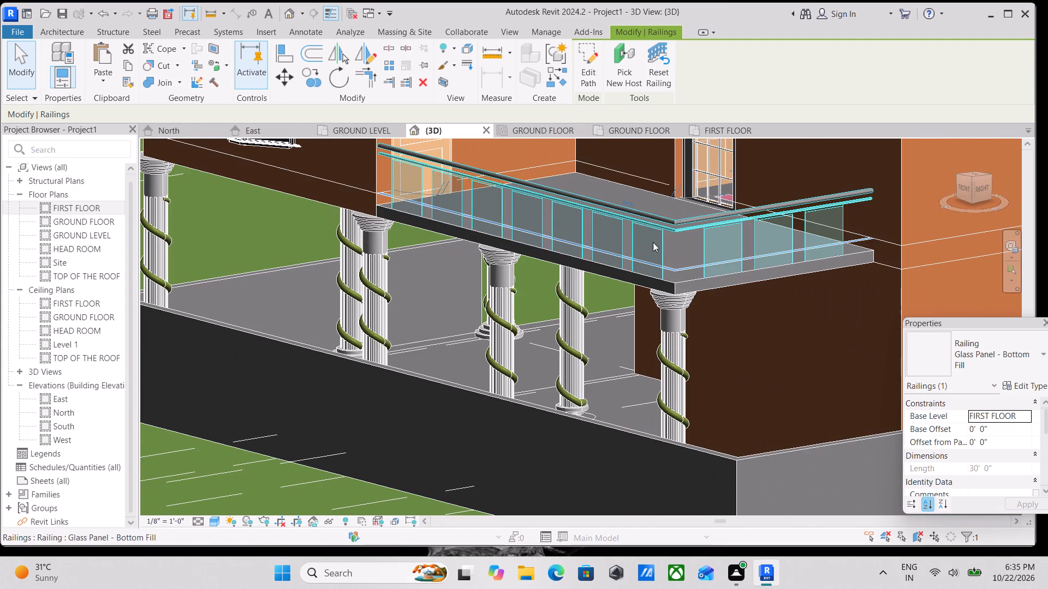
left_click(662, 246)
scroll(662, 246, "down", 1)
middle_click_drag(662, 246, 666, 312)
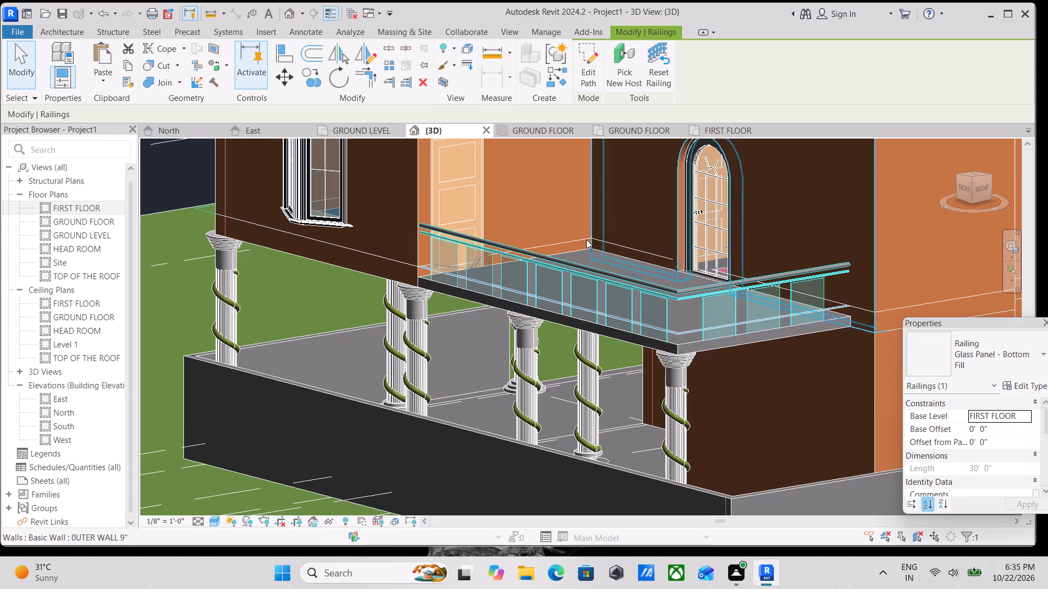
Examine the balcony glass railing's panel spacing, corner and wall end in the 3D view from several angles.
key("Escape")
scroll(691, 283, "up", 4)
scroll(588, 329, "up", 3)
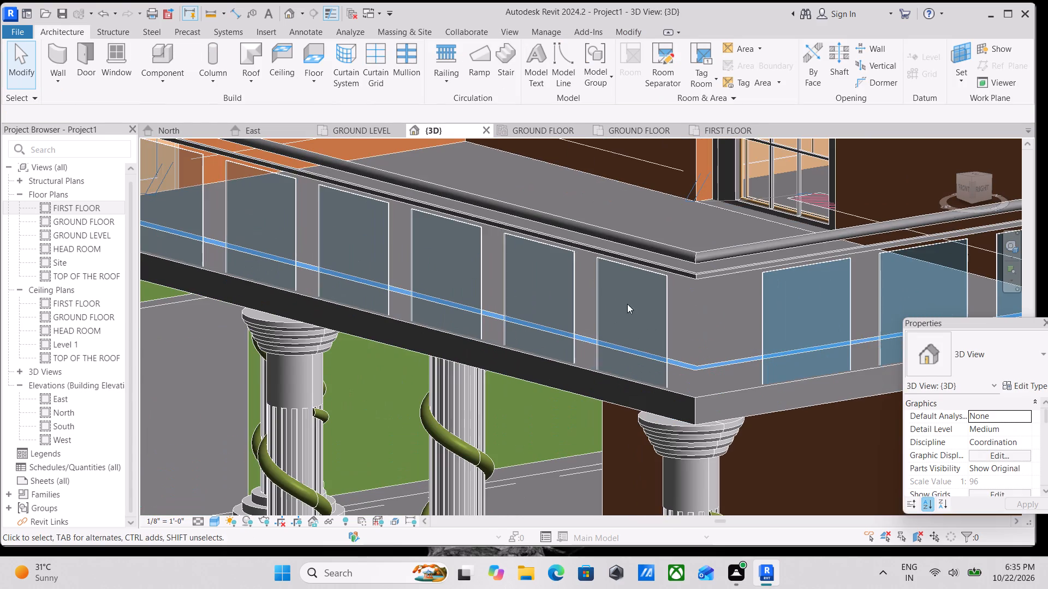
scroll(664, 278, "down", 10)
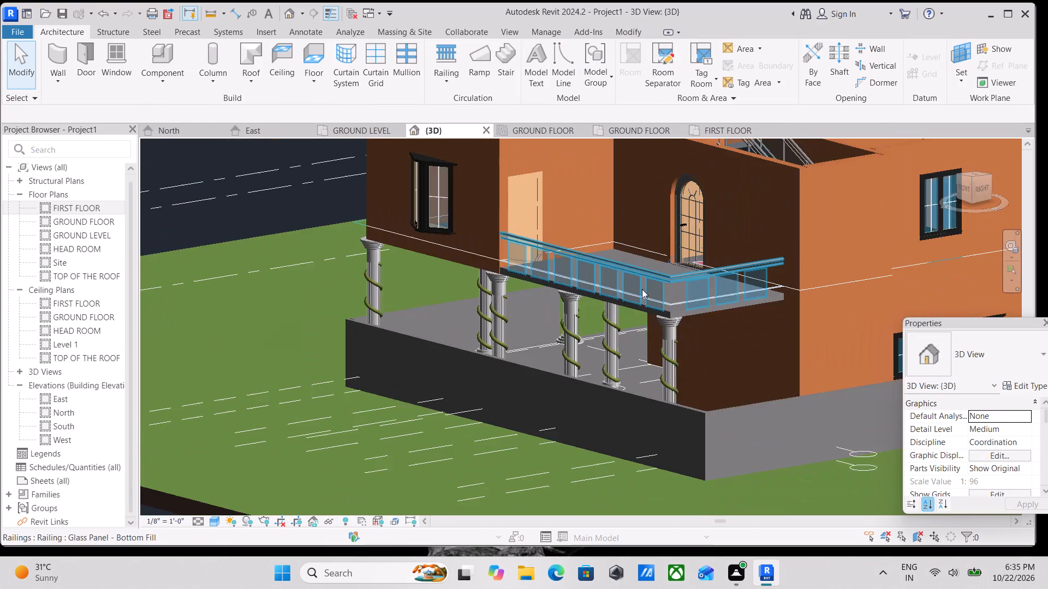
scroll(642, 289, "down", 3)
middle_click_drag(625, 289, 761, 395, "shift")
scroll(643, 332, "up", 2)
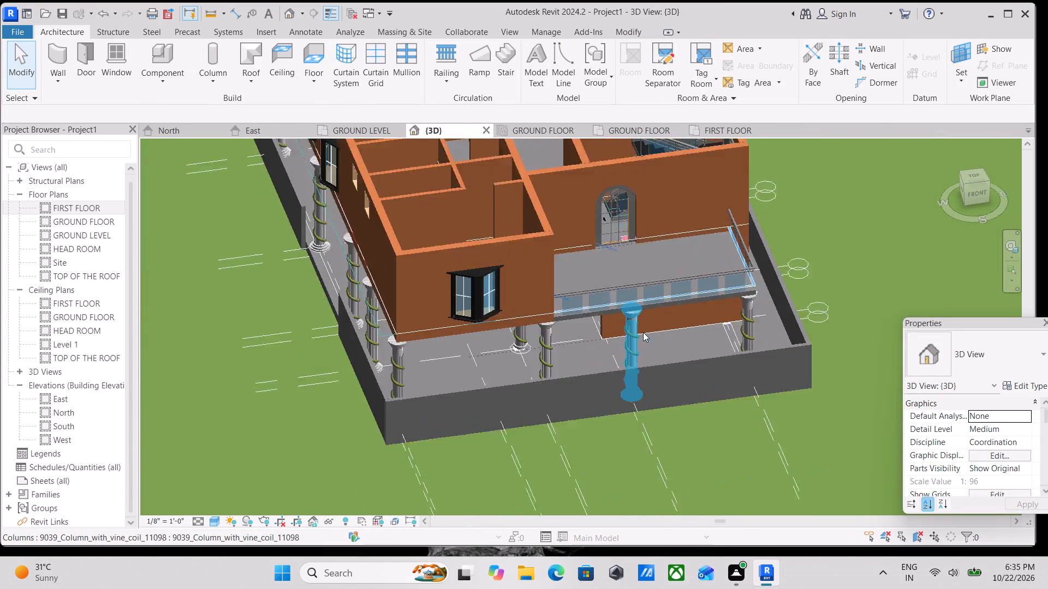
scroll(643, 332, "up", 4)
scroll(511, 296, "up", 4)
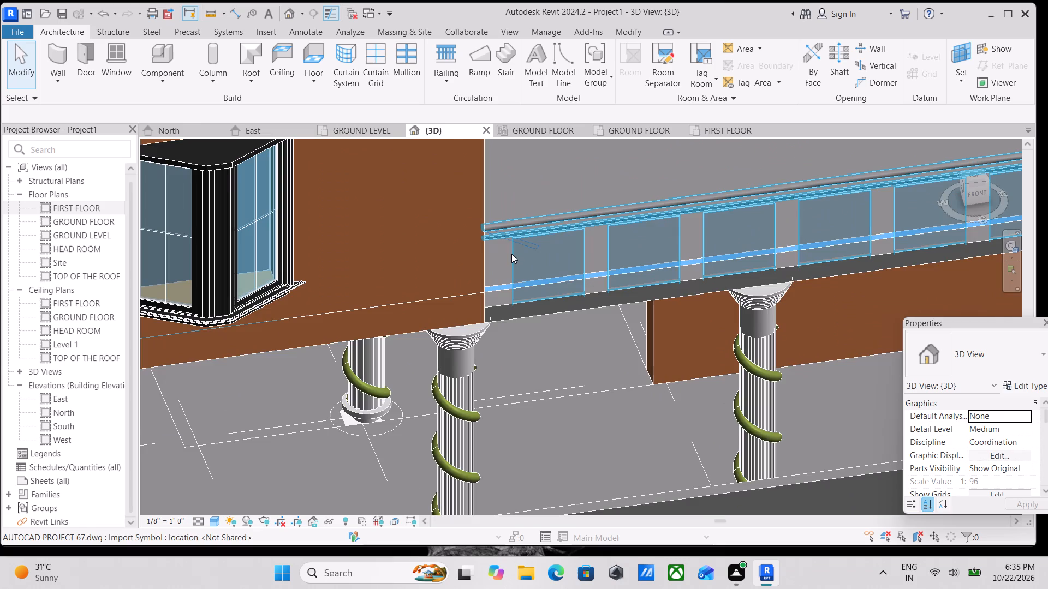
scroll(511, 254, "down", 10)
middle_click_drag(522, 250, 527, 315)
scroll(597, 302, "up", 10)
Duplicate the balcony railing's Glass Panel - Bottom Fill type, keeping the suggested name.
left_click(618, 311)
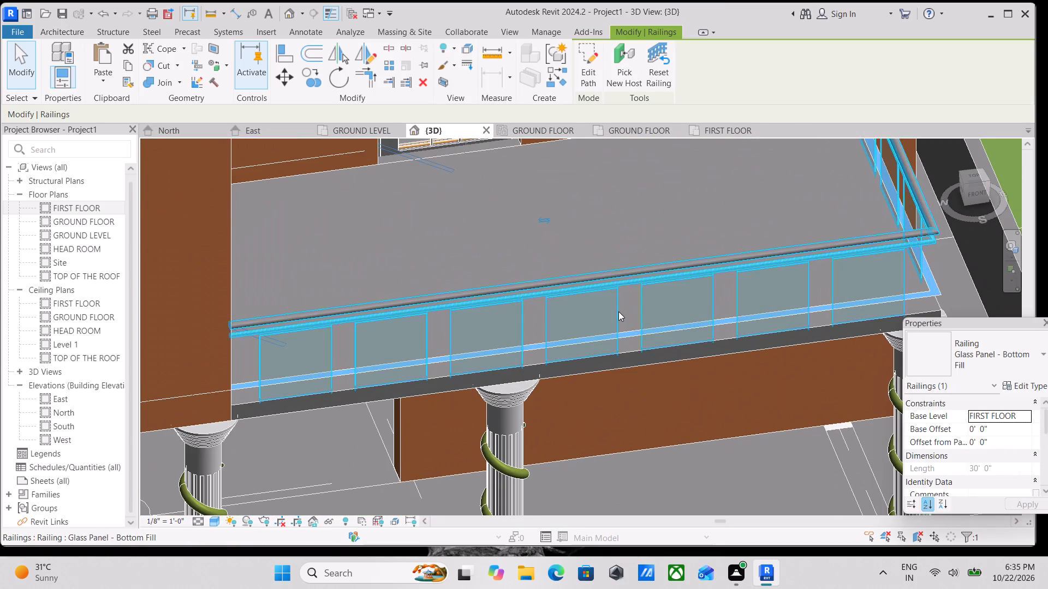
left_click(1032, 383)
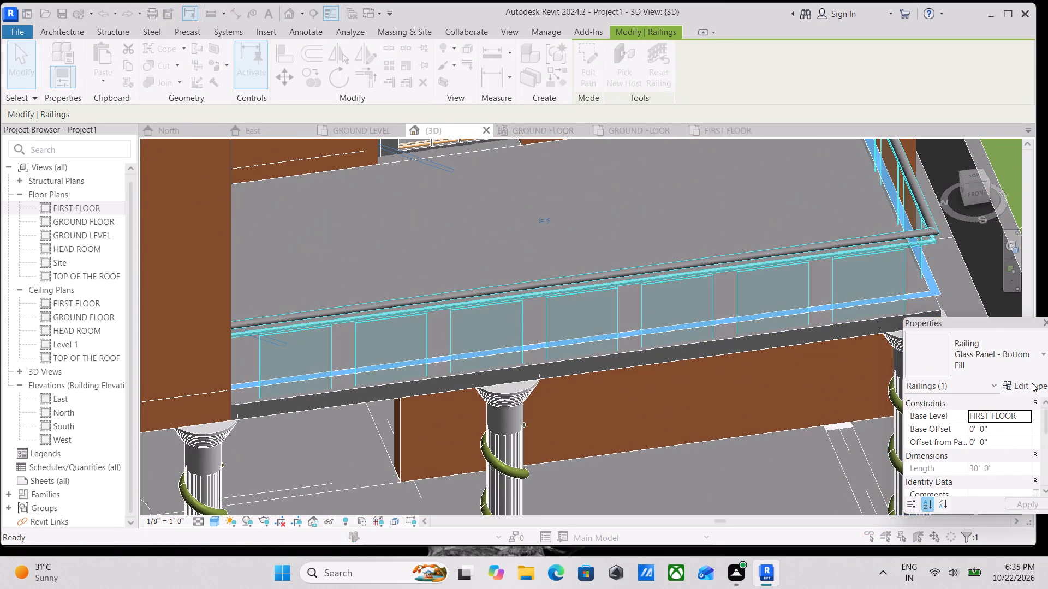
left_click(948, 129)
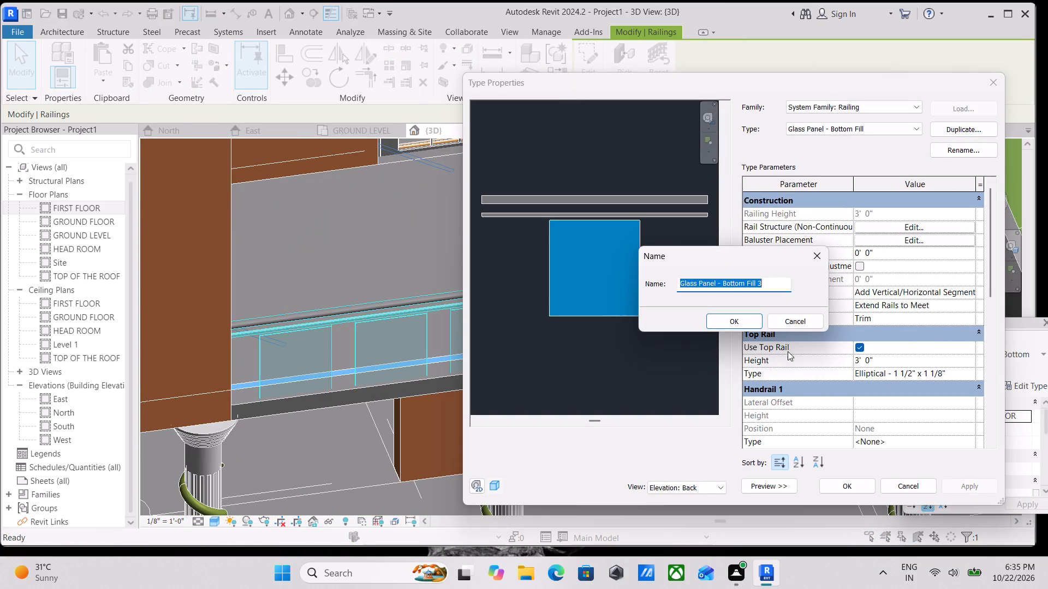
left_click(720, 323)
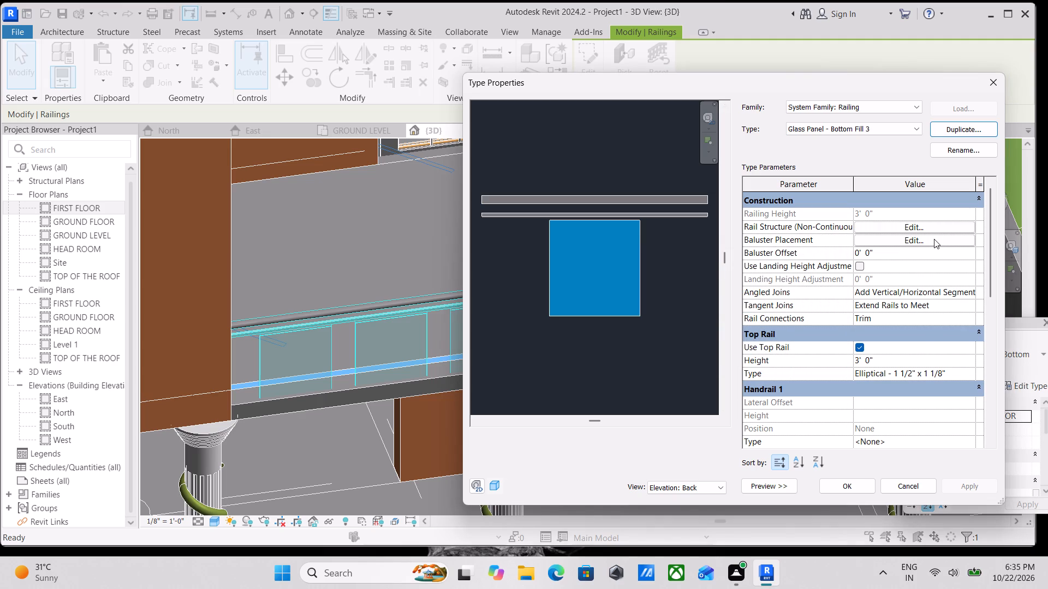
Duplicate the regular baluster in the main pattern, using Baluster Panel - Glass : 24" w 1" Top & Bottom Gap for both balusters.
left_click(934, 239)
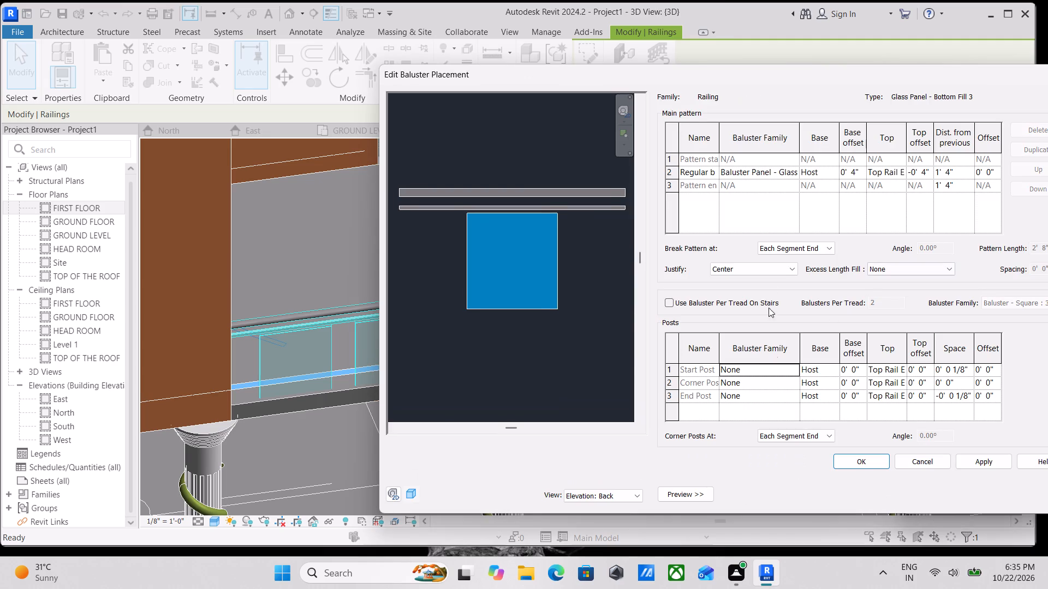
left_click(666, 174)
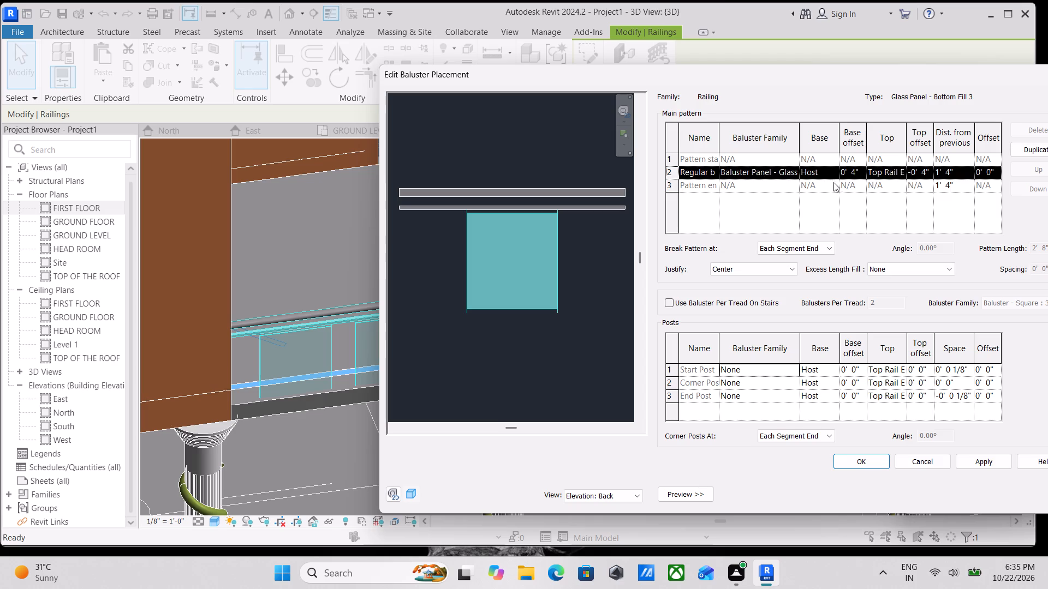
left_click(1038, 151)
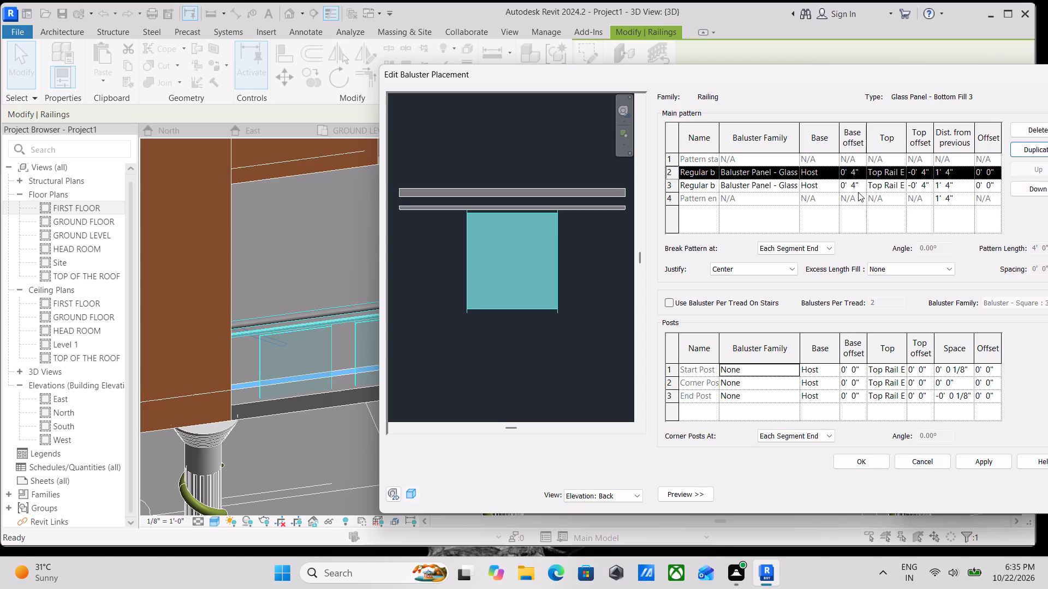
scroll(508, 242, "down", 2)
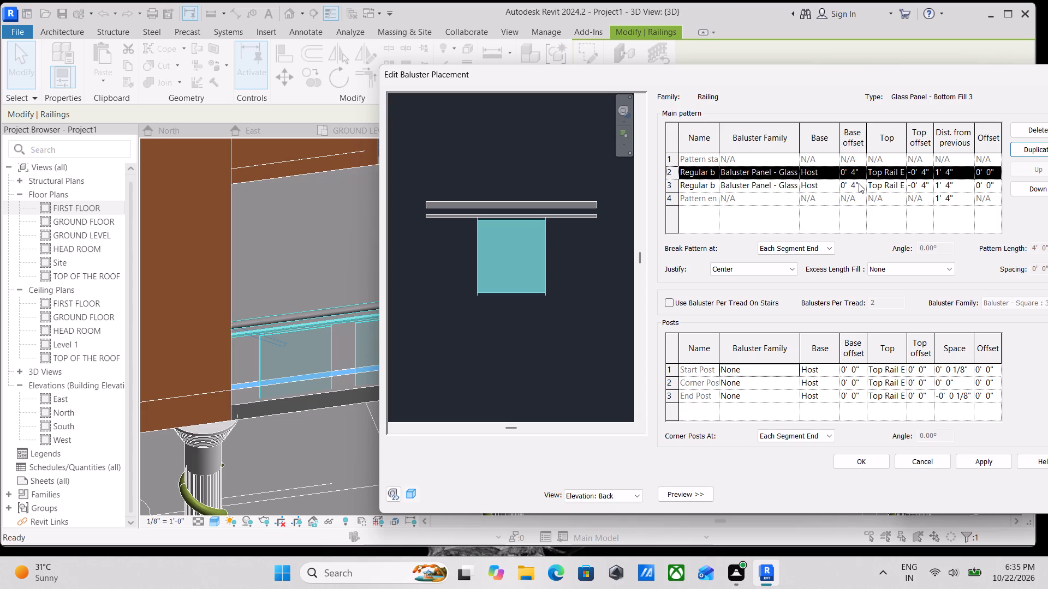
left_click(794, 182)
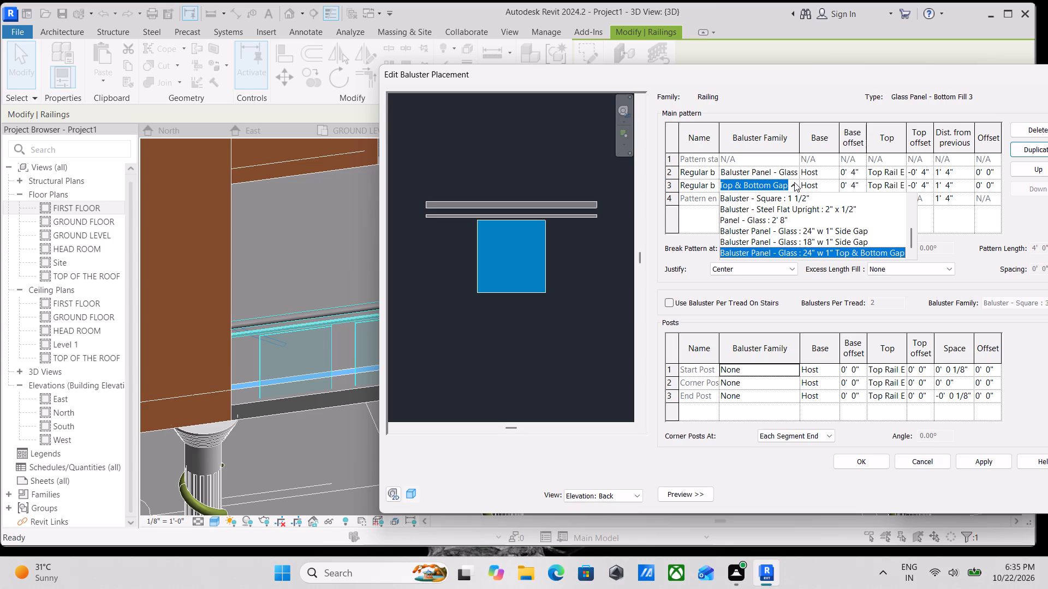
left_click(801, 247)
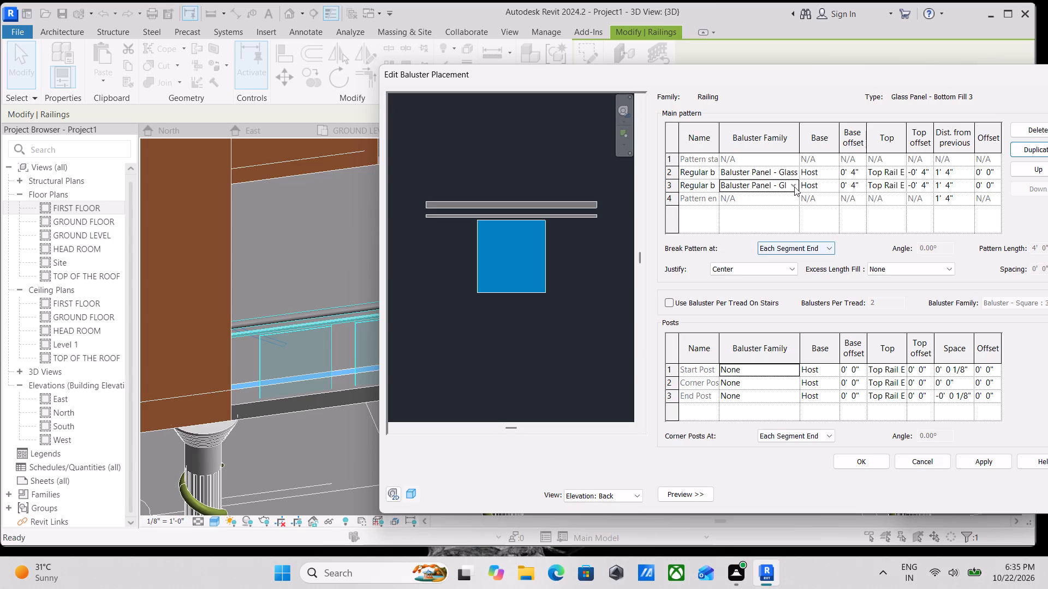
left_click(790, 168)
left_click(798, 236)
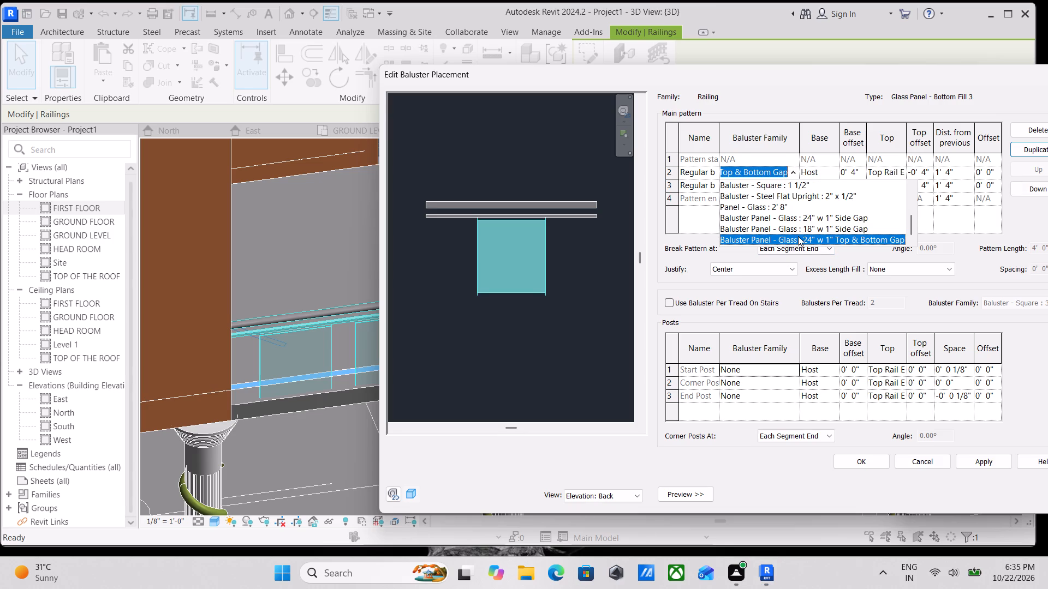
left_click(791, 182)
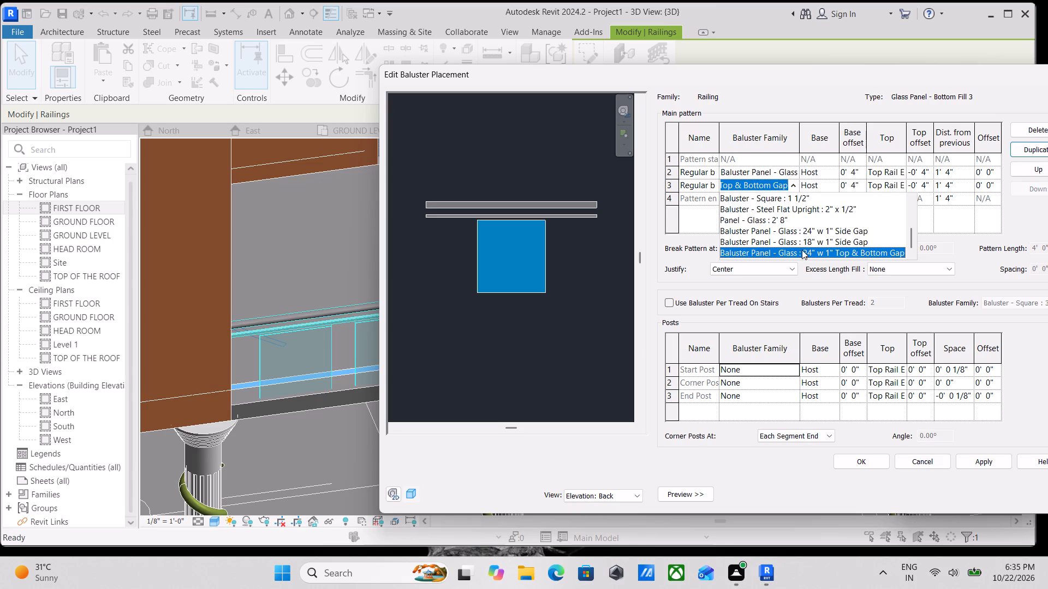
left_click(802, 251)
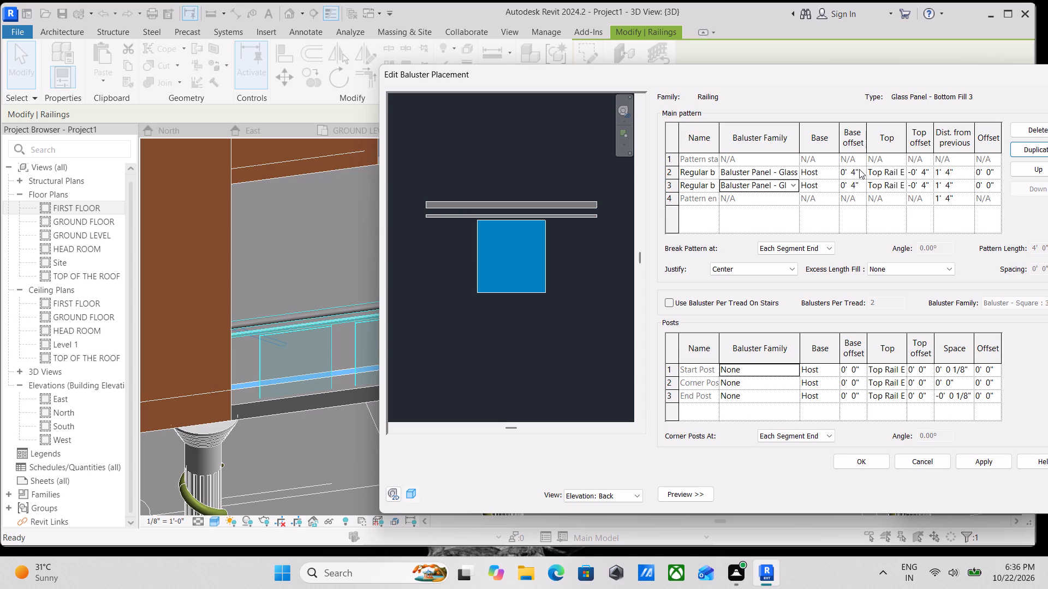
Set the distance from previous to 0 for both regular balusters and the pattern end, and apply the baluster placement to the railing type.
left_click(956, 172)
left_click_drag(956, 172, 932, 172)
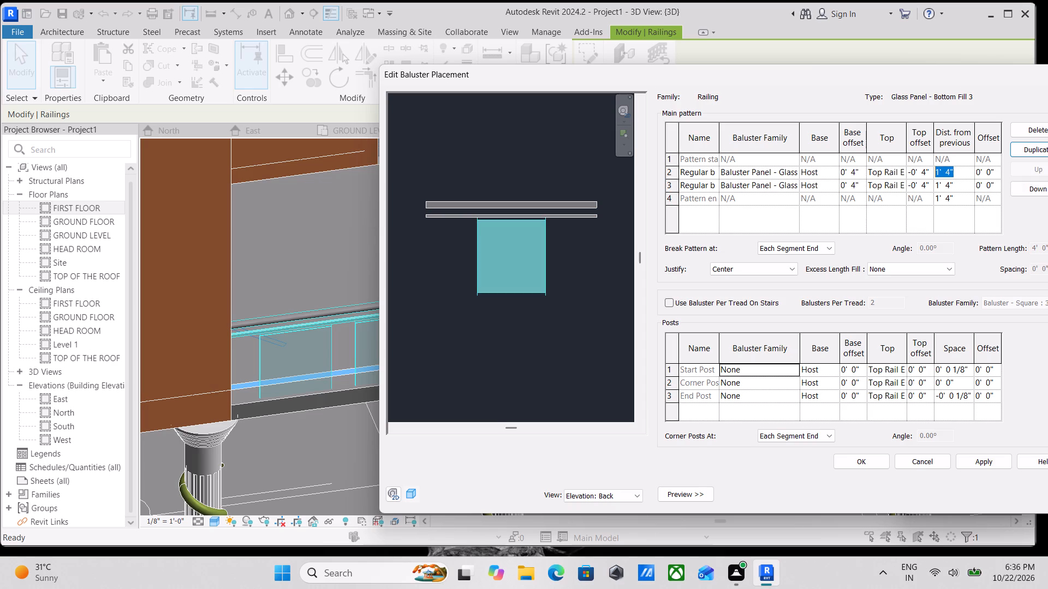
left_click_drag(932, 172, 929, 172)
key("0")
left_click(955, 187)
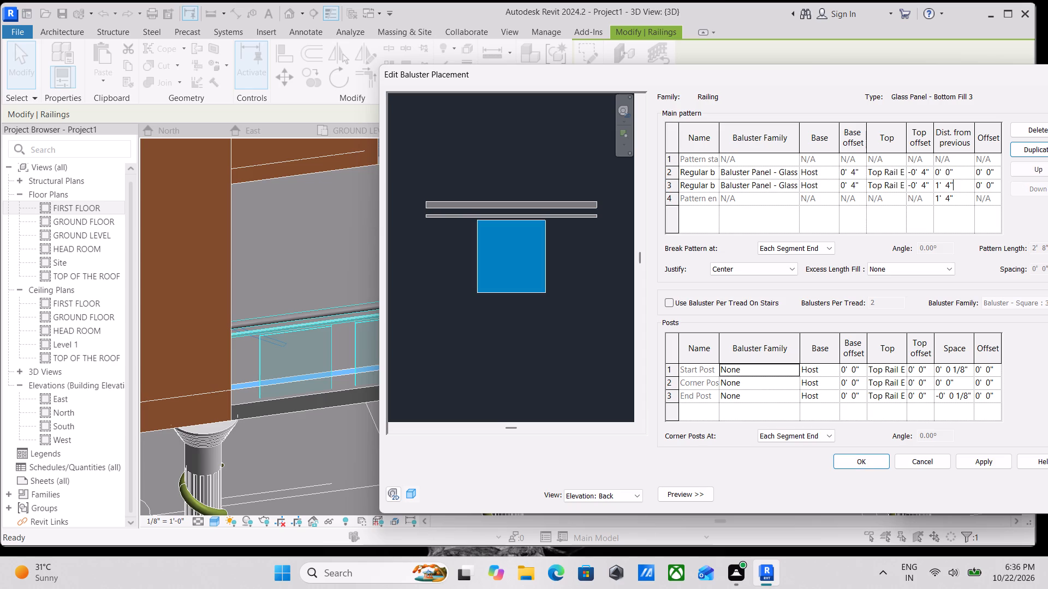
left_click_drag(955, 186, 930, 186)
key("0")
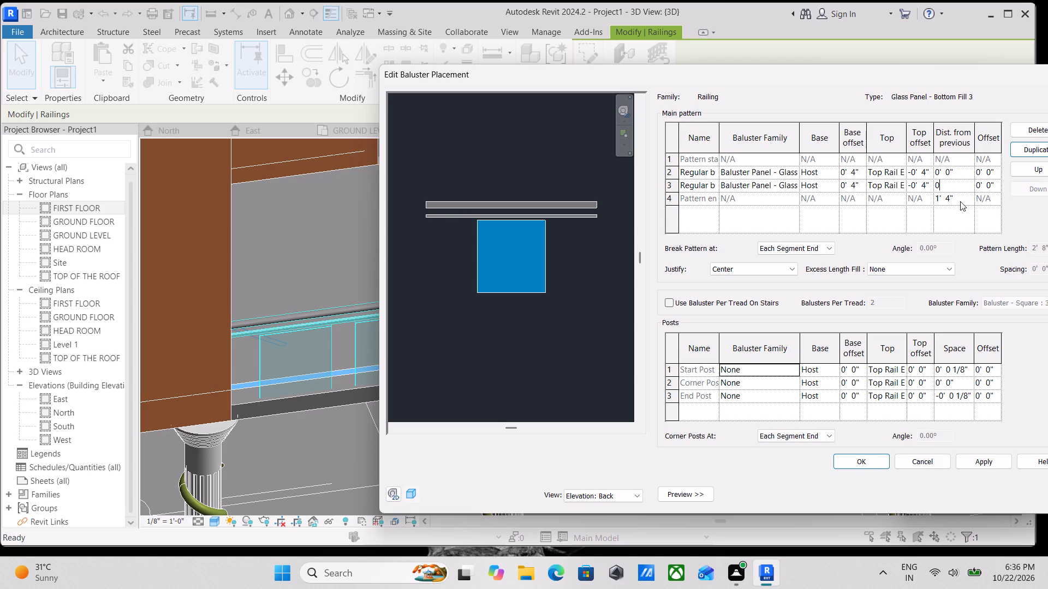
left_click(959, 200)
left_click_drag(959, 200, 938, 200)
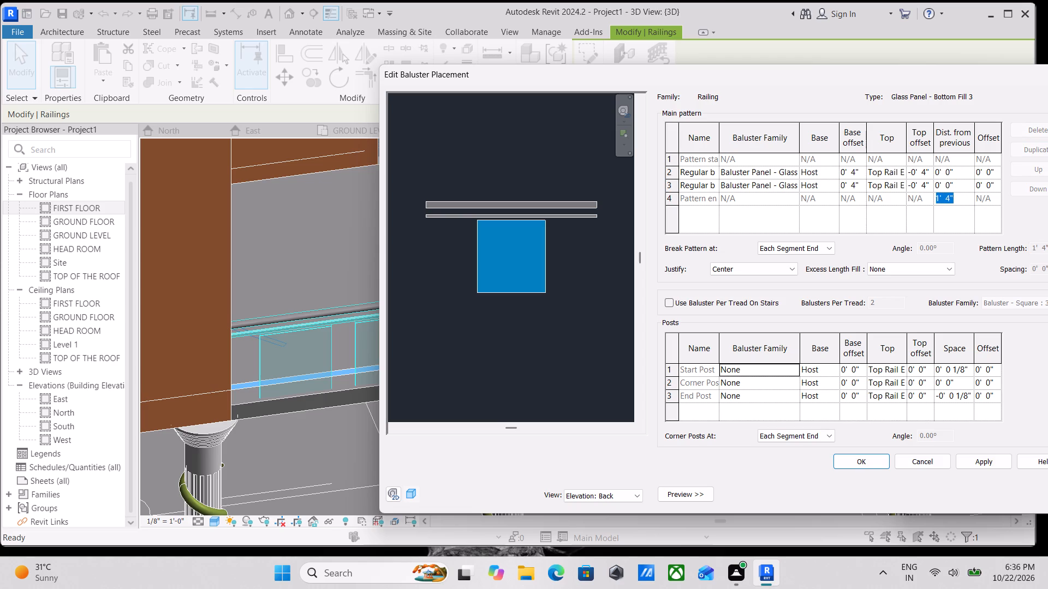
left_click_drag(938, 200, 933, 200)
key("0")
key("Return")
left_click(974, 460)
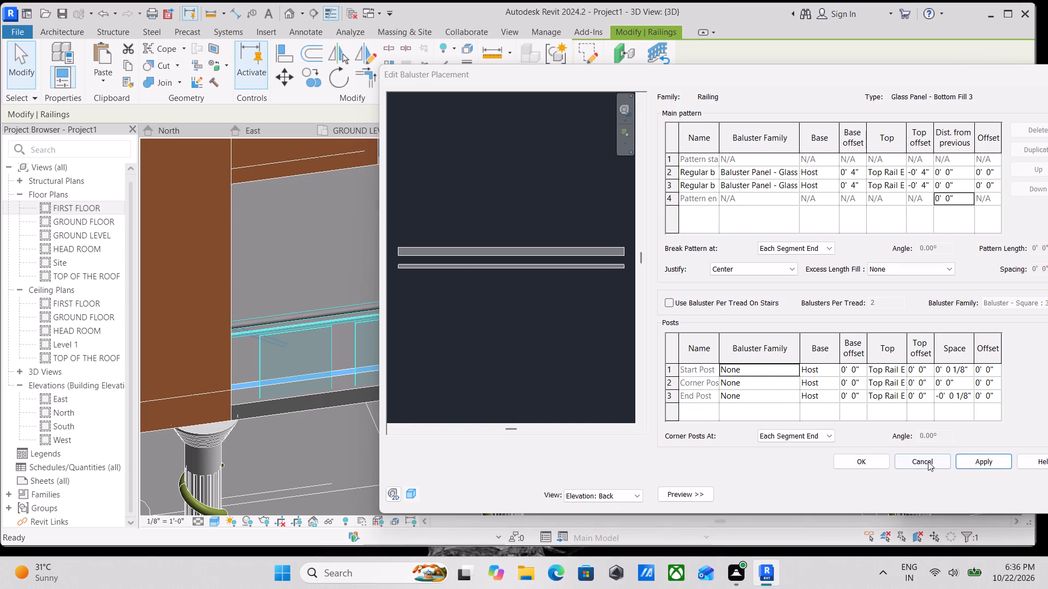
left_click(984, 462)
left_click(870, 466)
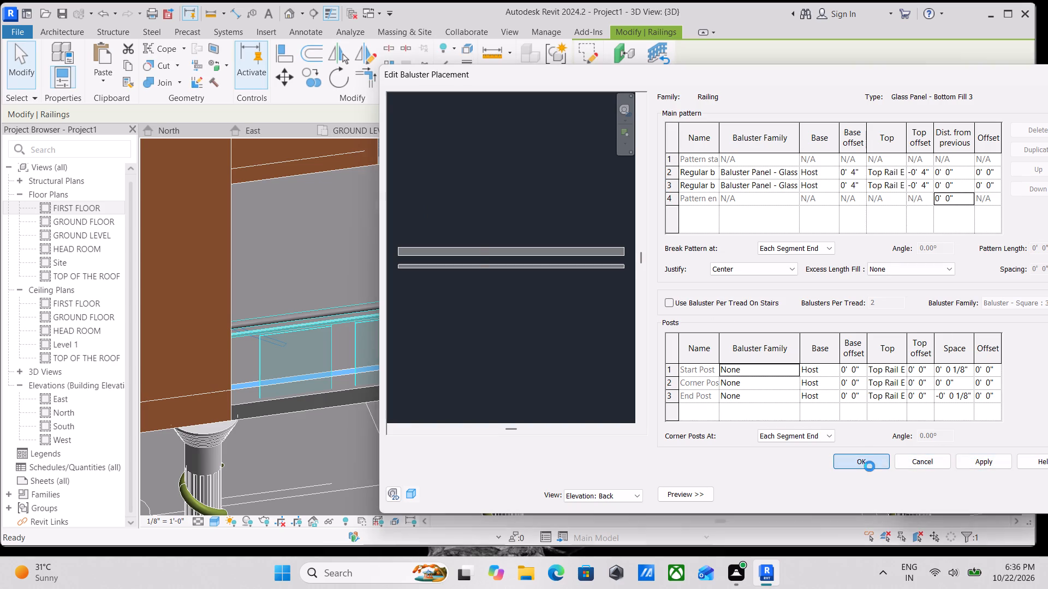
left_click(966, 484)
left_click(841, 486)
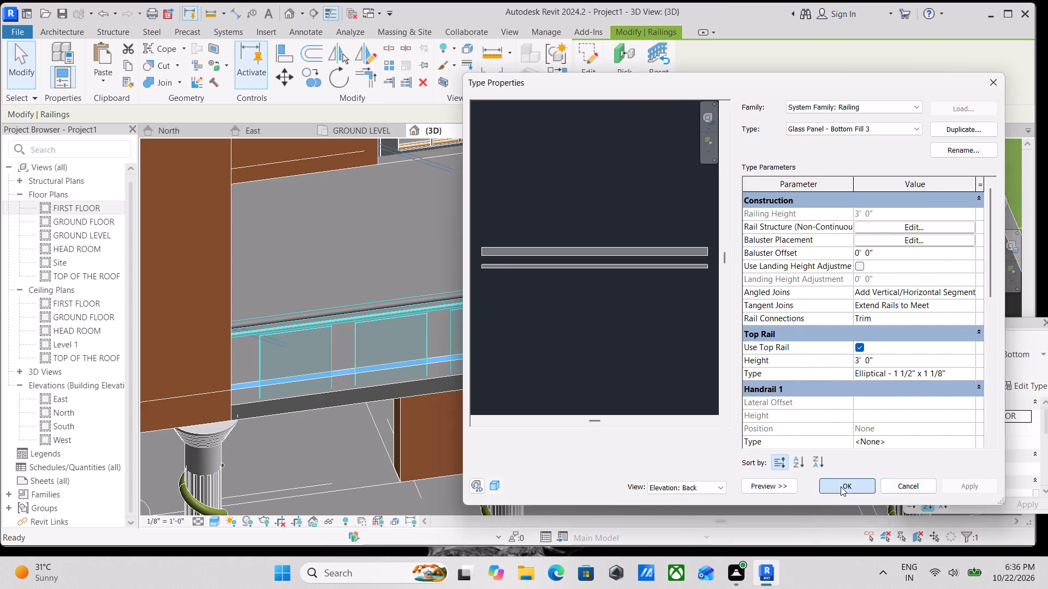
Examine the modified balcony railing's panels and rails in the 3D view from several angles.
scroll(707, 349, "down", 3)
scroll(627, 334, "down", 1)
key("Escape")
scroll(638, 327, "down", 1)
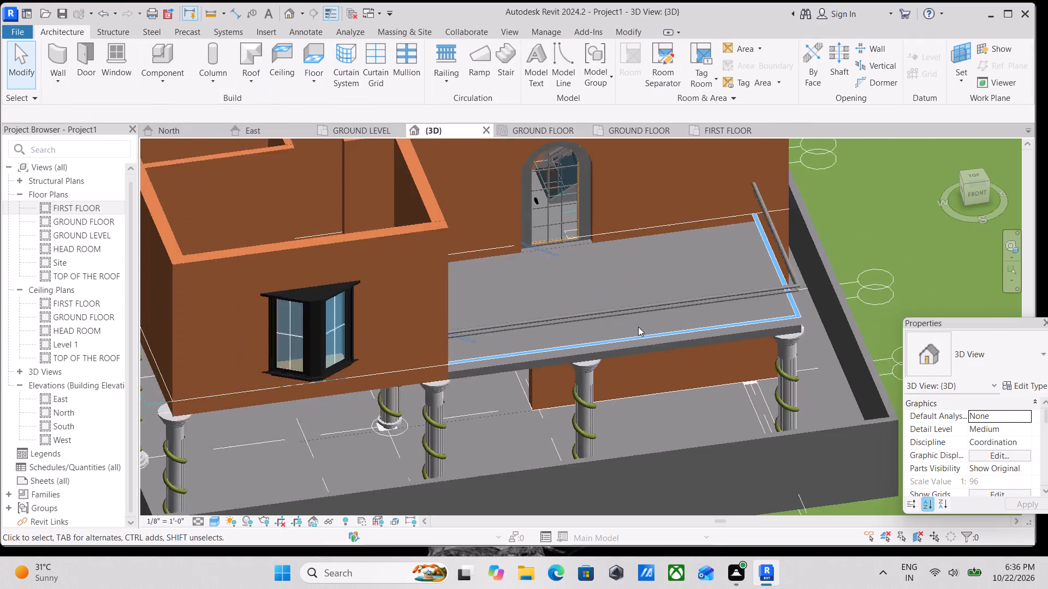
scroll(638, 327, "down", 4)
middle_click_drag(668, 339, 534, 233, "shift")
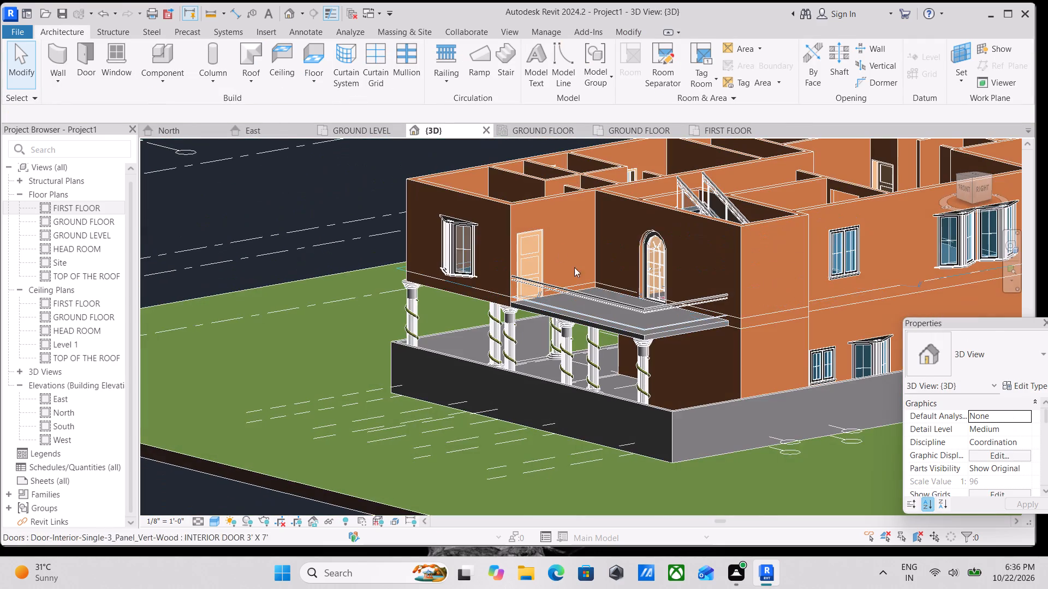
middle_click_drag(603, 289, 690, 344)
scroll(576, 320, "up", 5)
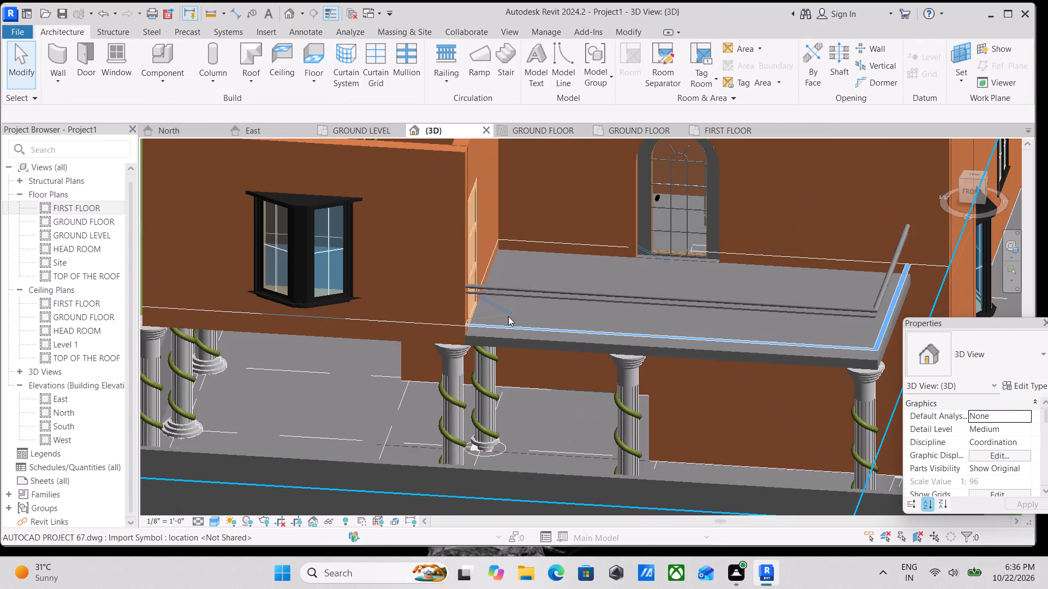
left_click(508, 306)
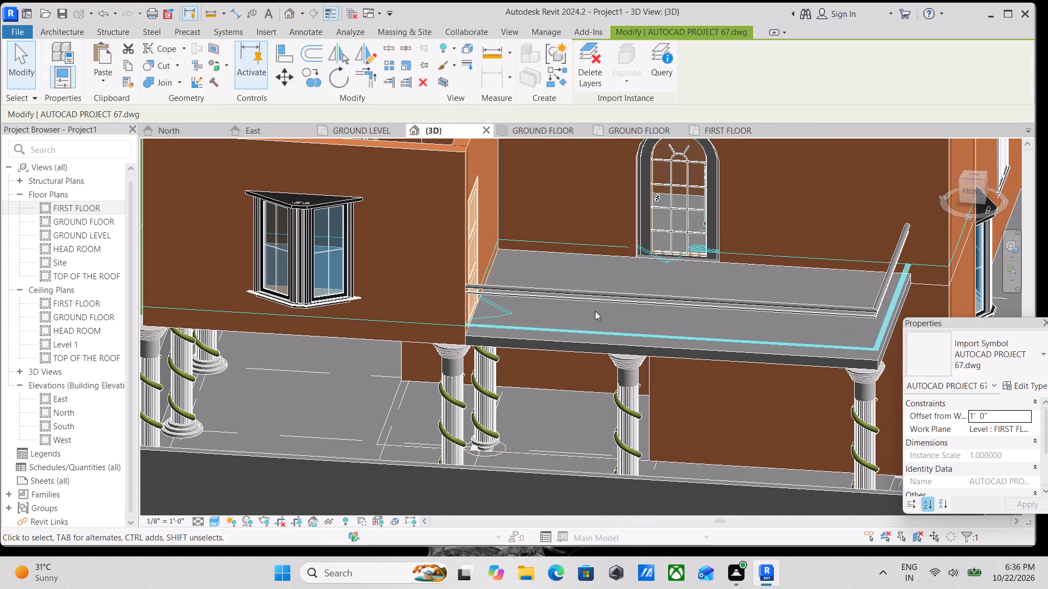
scroll(699, 322, "up", 2)
scroll(699, 322, "down", 2)
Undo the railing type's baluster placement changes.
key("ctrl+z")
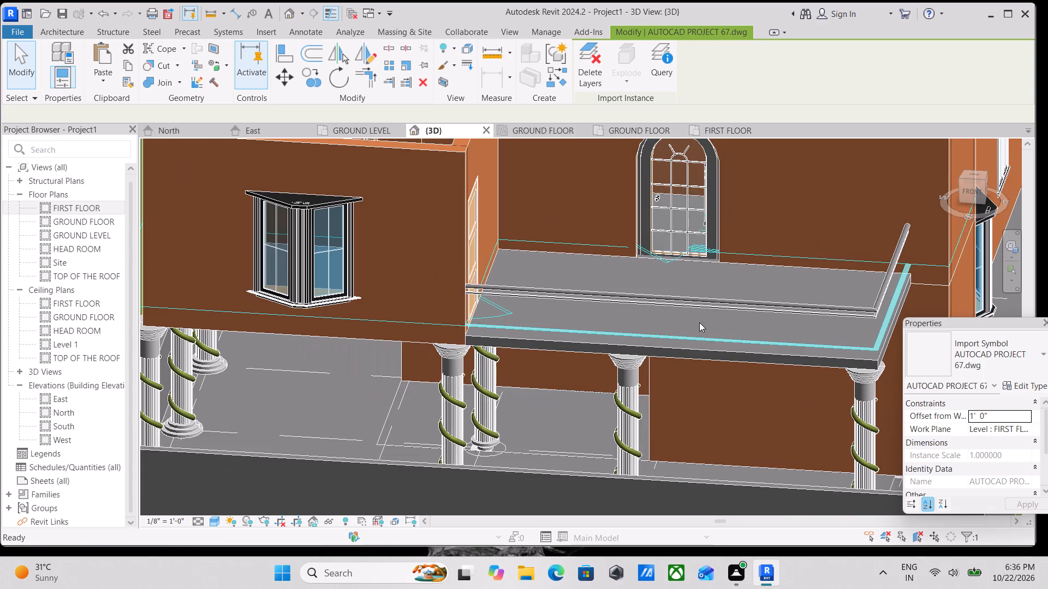
Set the regular baluster's distance from previous to 0 in the balcony railing type's baluster placement, and apply it to the type.
scroll(739, 313, "down", 1)
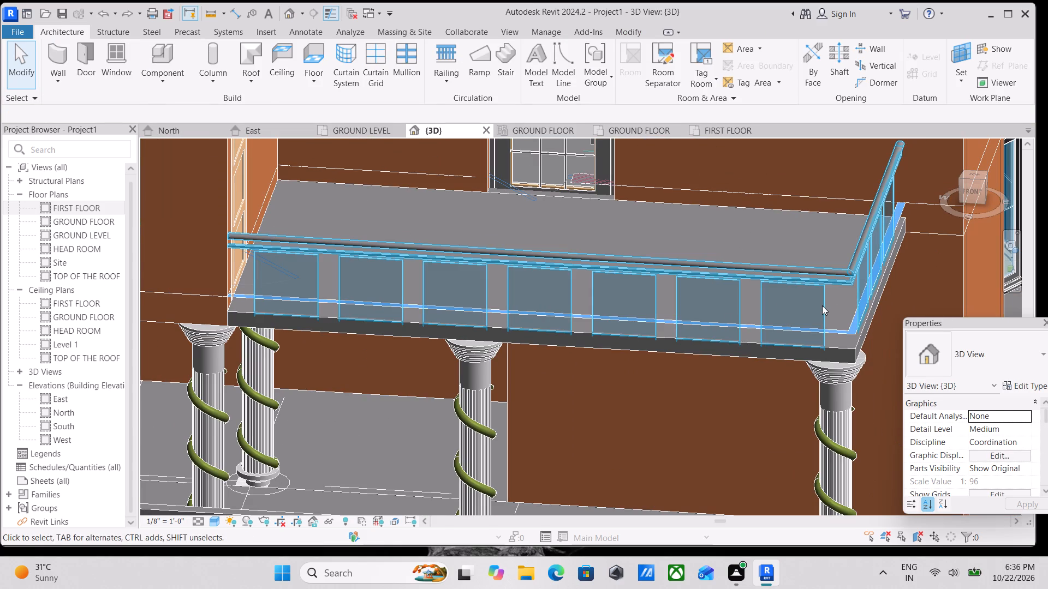
left_click(822, 305)
left_click(1047, 384)
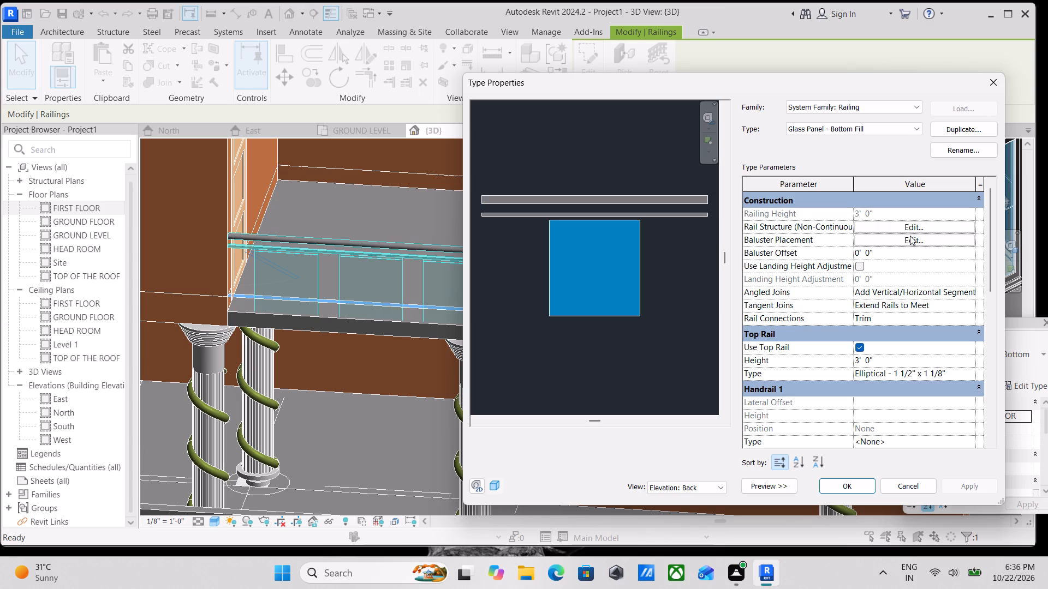
left_click(909, 236)
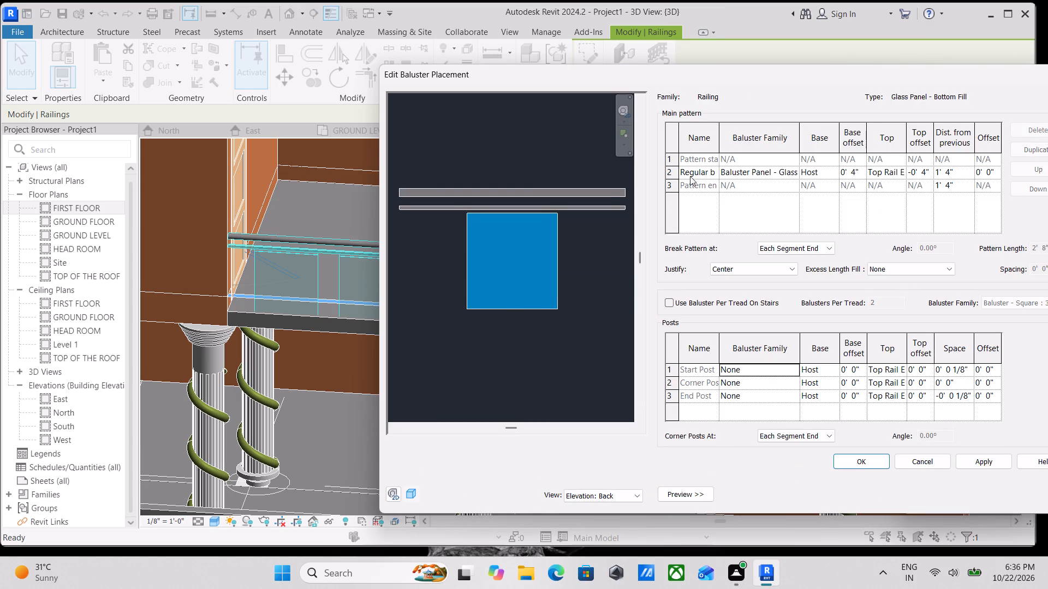
left_click(793, 174)
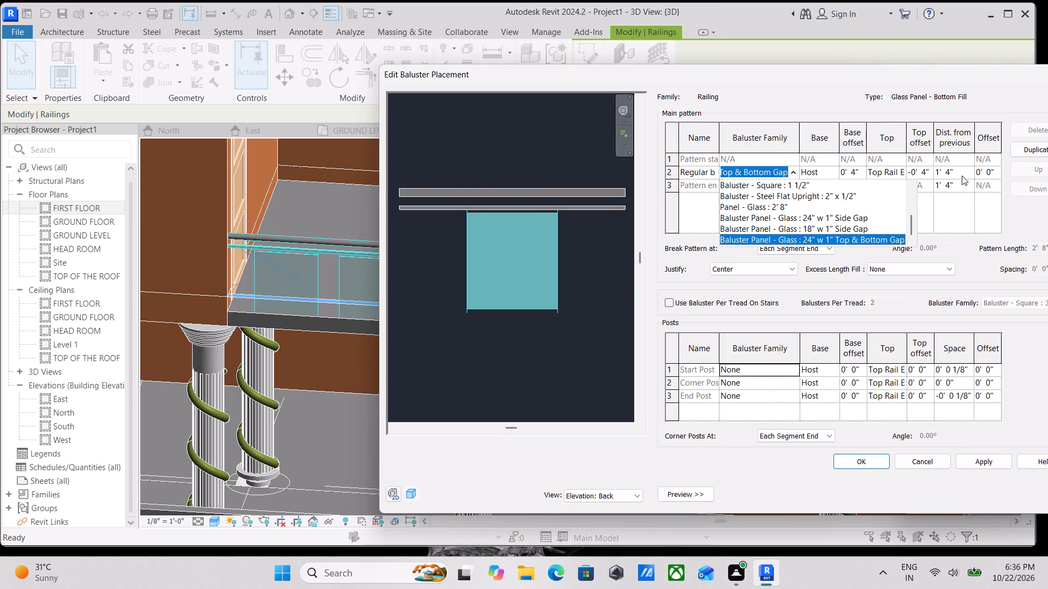
left_click(942, 173)
left_click(954, 170)
left_click_drag(954, 170, 930, 170)
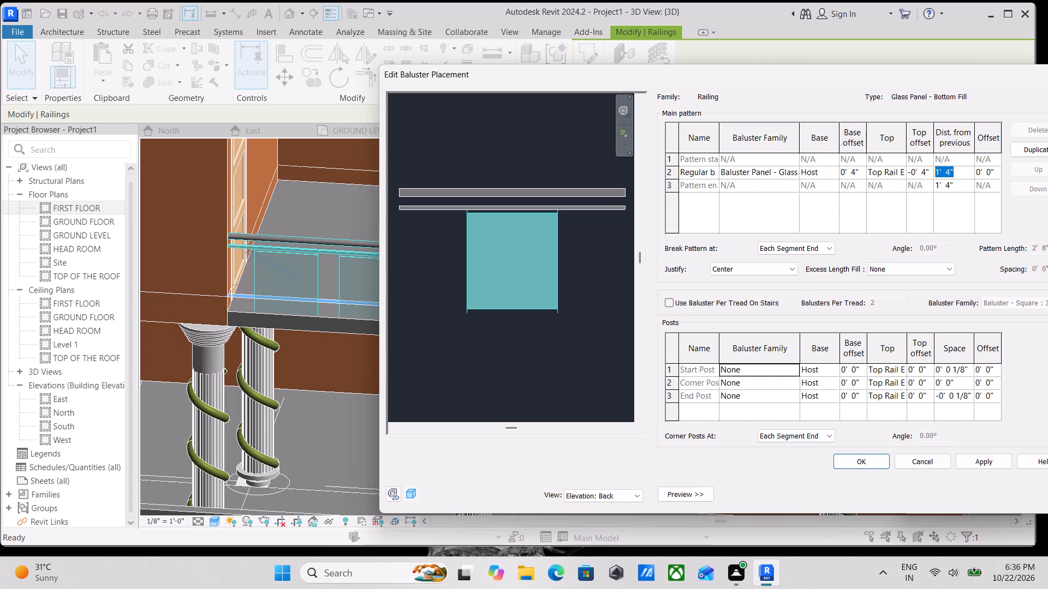
left_click_drag(930, 170, 925, 171)
key("0")
key("Return")
left_click(972, 457)
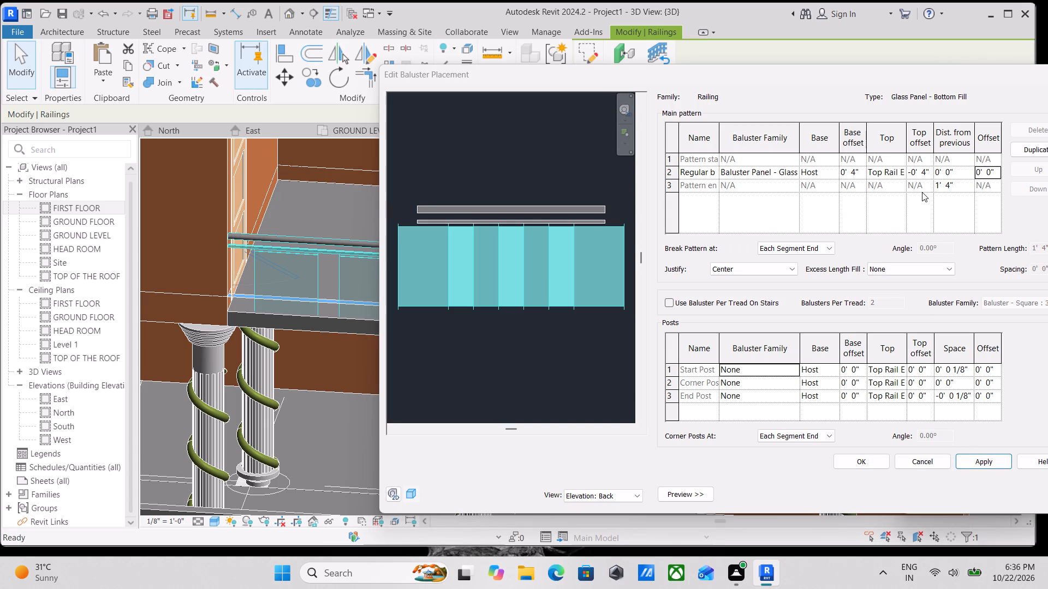
scroll(376, 237, "up", 1)
scroll(550, 272, "down", 1)
left_click(987, 460)
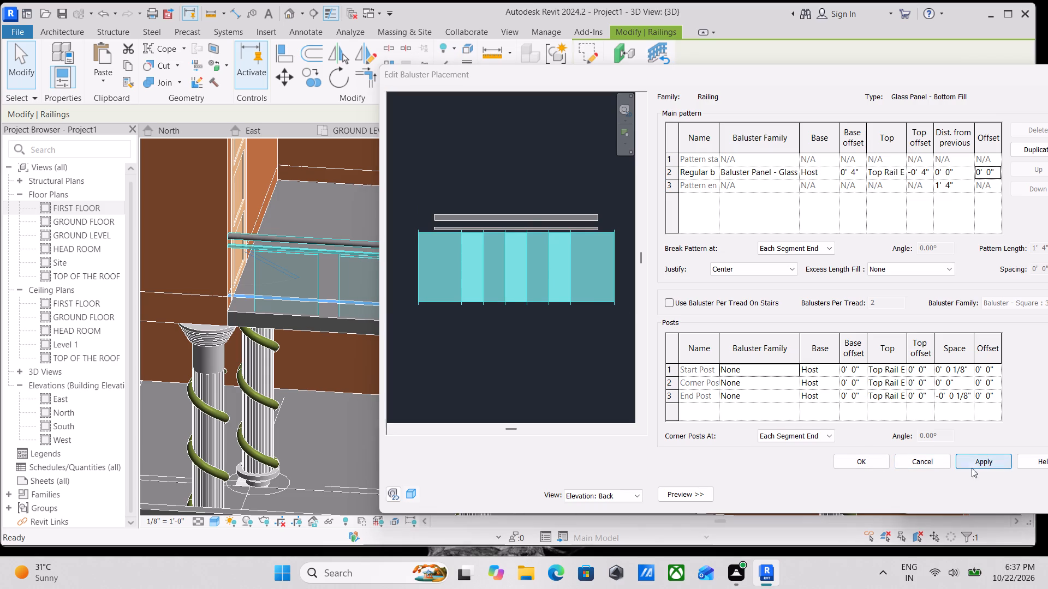
left_click(850, 462)
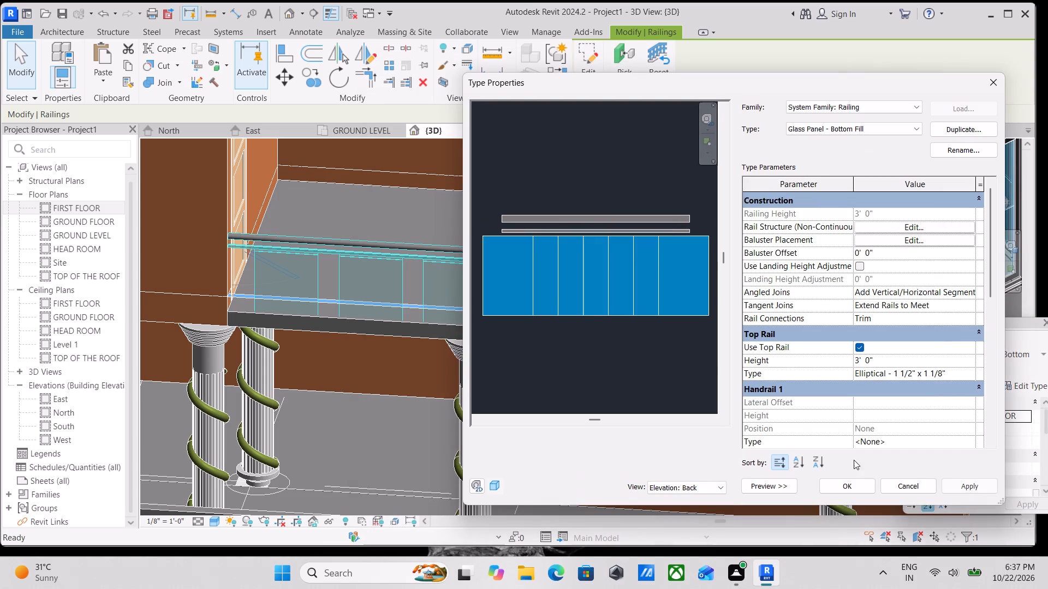
left_click(961, 485)
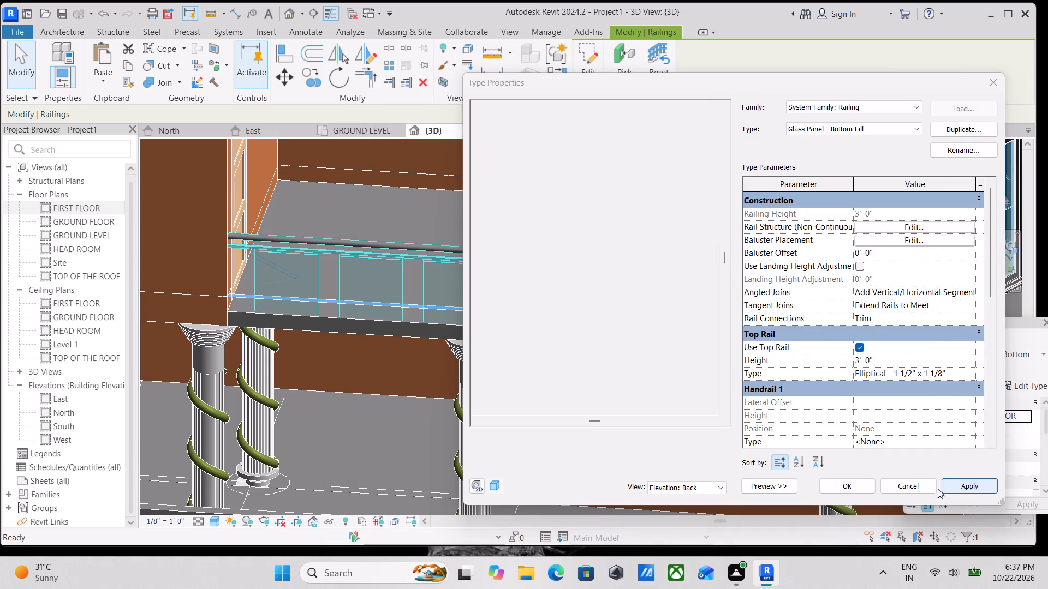
left_click(844, 481)
key("Escape")
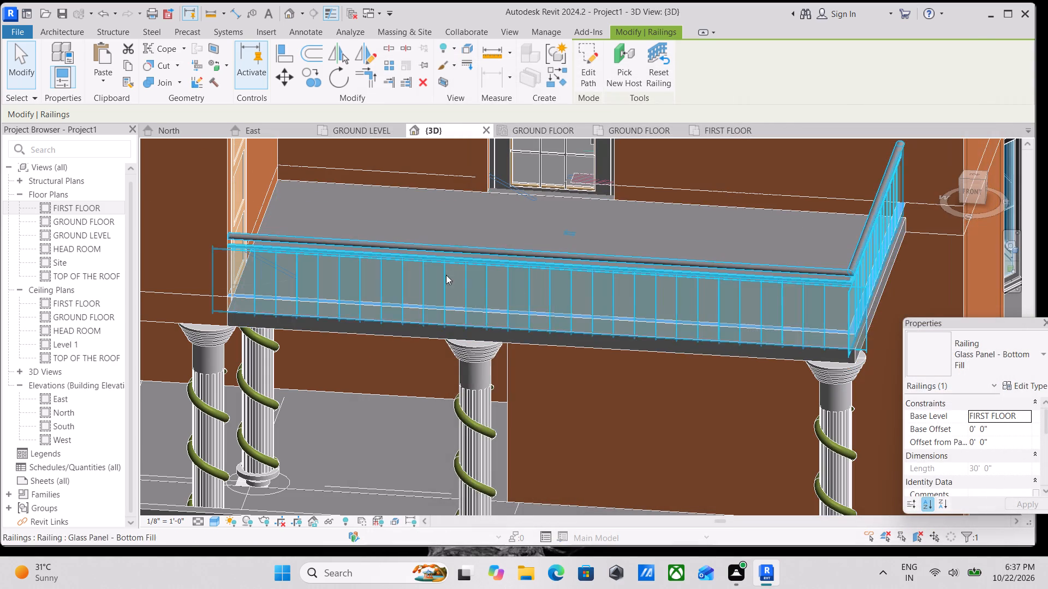
Examine the balcony railing's glass panel spacing and corner from the front and from above in the 3D view.
scroll(389, 272, "up", 5)
key("Escape")
scroll(444, 334, "down", 9)
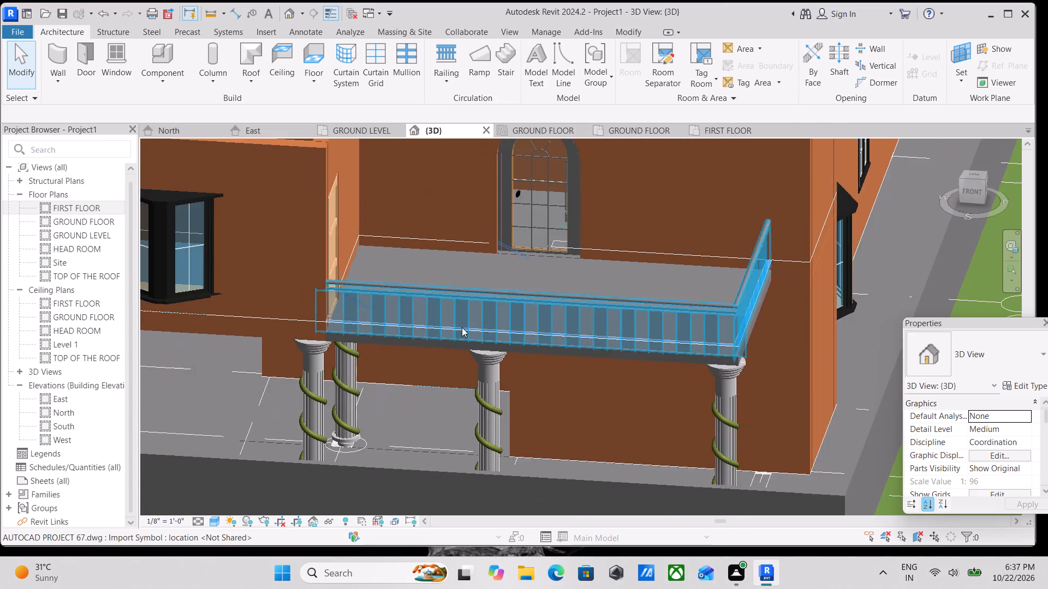
scroll(462, 327, "down", 2)
middle_click_drag(462, 312, 728, 357, "shift")
scroll(527, 217, "up", 2)
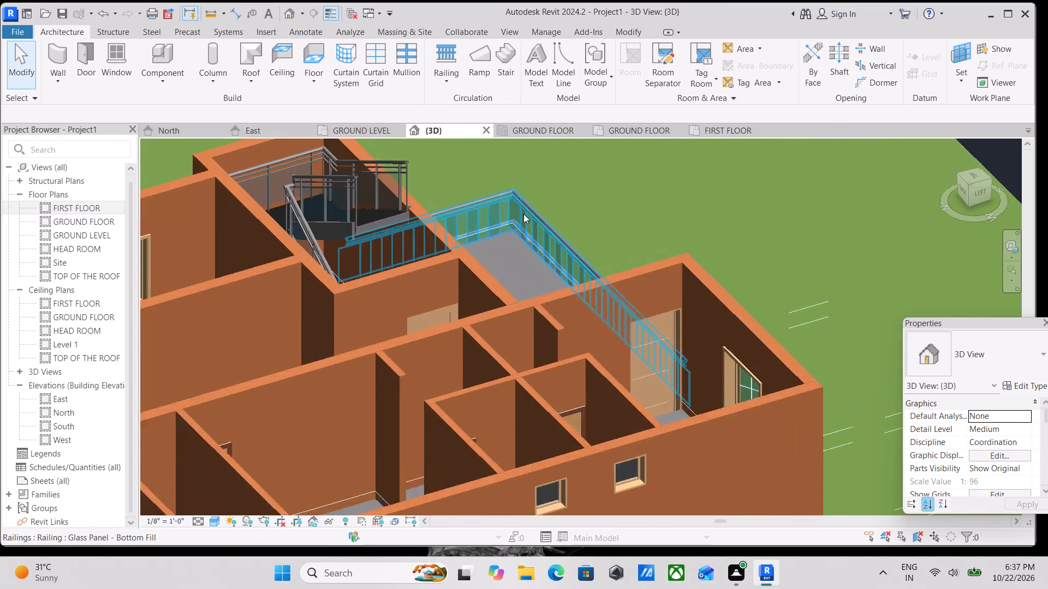
scroll(523, 214, "up", 8)
left_click(439, 196)
scroll(489, 211, "up", 1)
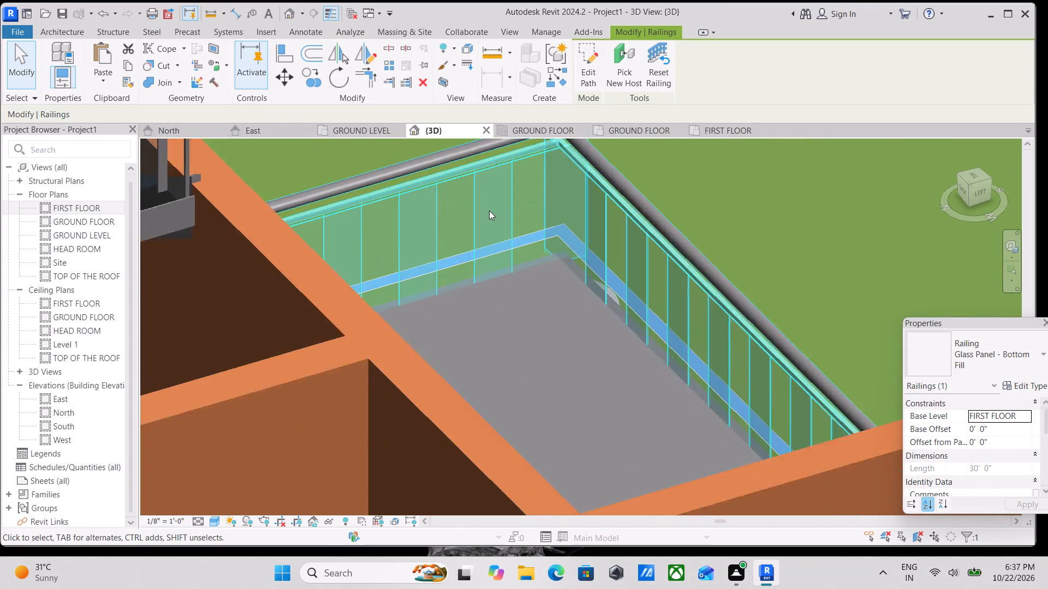
scroll(489, 211, "up", 4)
key("Escape")
scroll(490, 244, "down", 11)
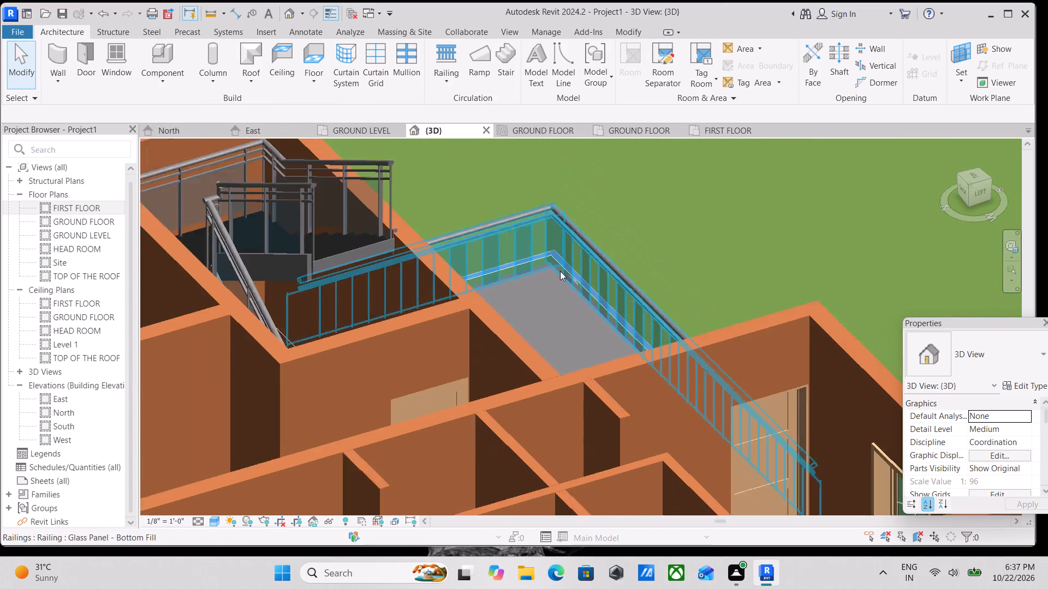
scroll(560, 271, "down", 2)
Examine how the railing's glass panels and rails meet the balcony ends and corner, viewed from the front and side.
middle_click_drag(589, 284, 300, 159, "shift")
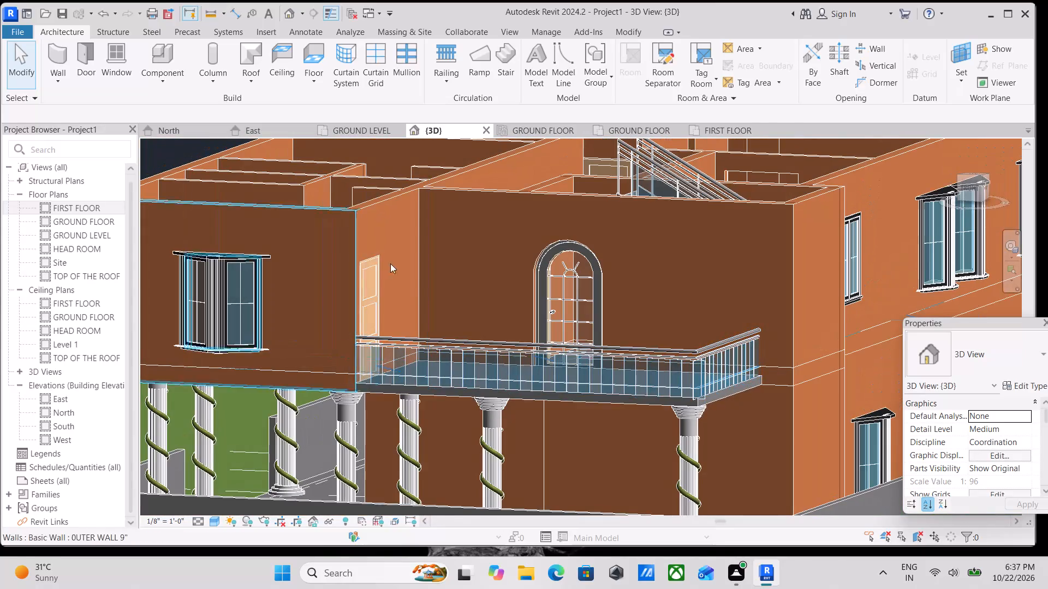
middle_click_drag(486, 354, 527, 348, "shift")
scroll(688, 345, "up", 1)
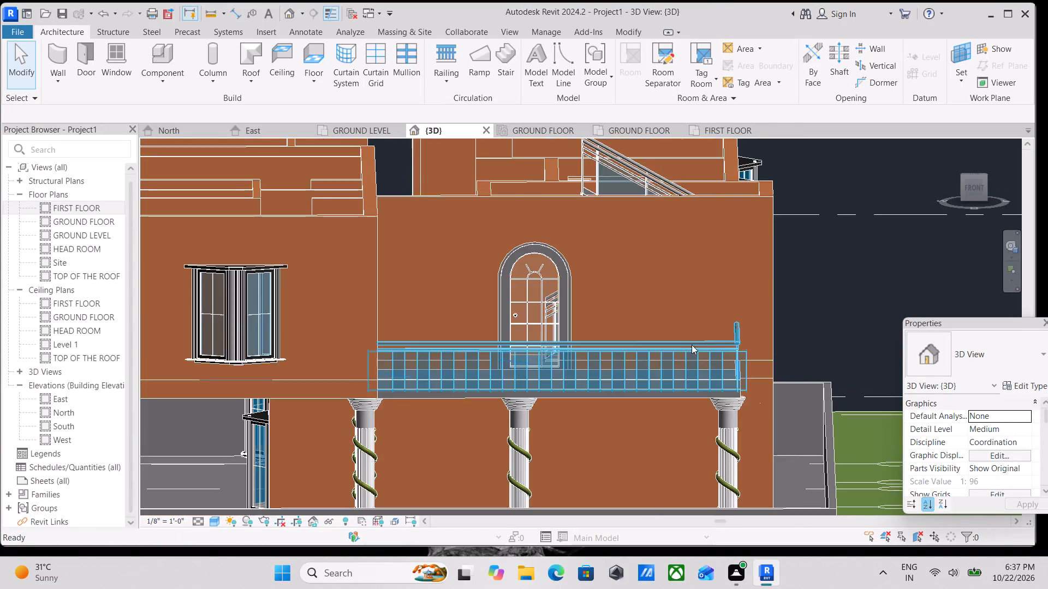
scroll(692, 345, "up", 5)
scroll(709, 339, "down", 3)
middle_click_drag(709, 339, 749, 315)
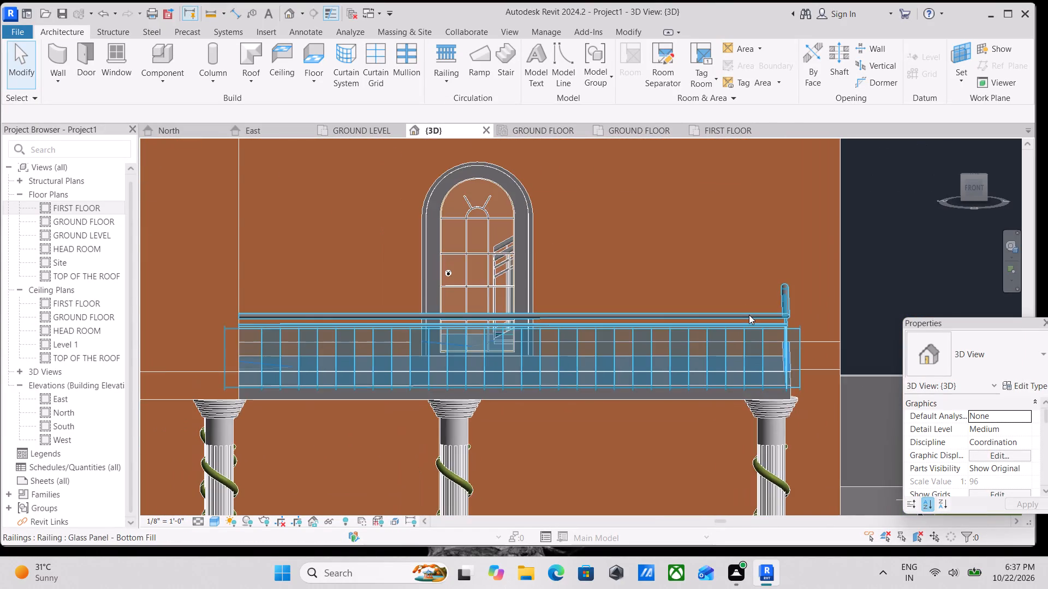
scroll(749, 315, "down", 3)
scroll(460, 373, "up", 2)
left_click(473, 315)
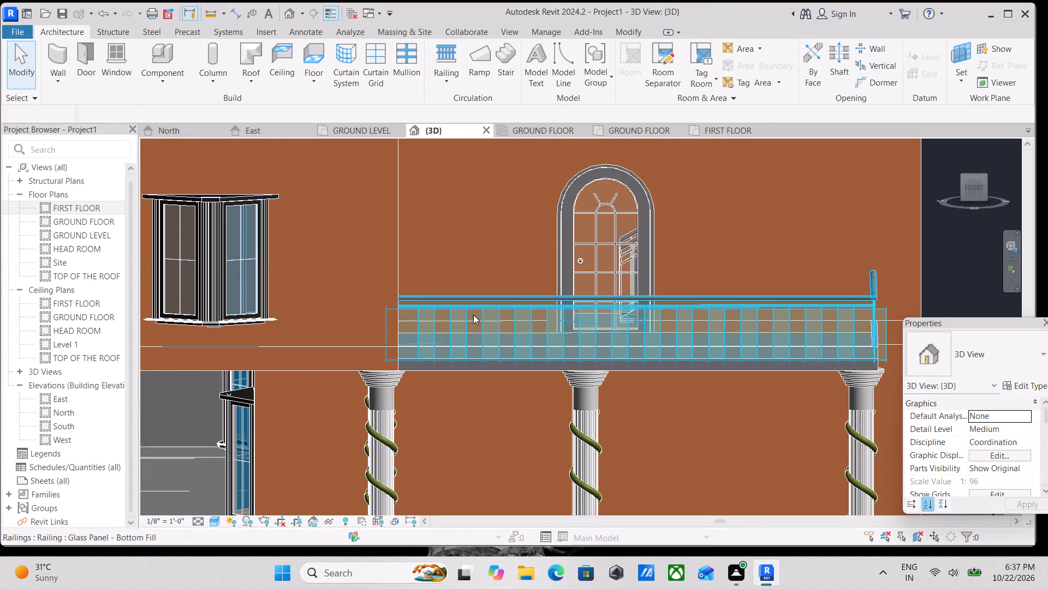
scroll(473, 315, "down", 2)
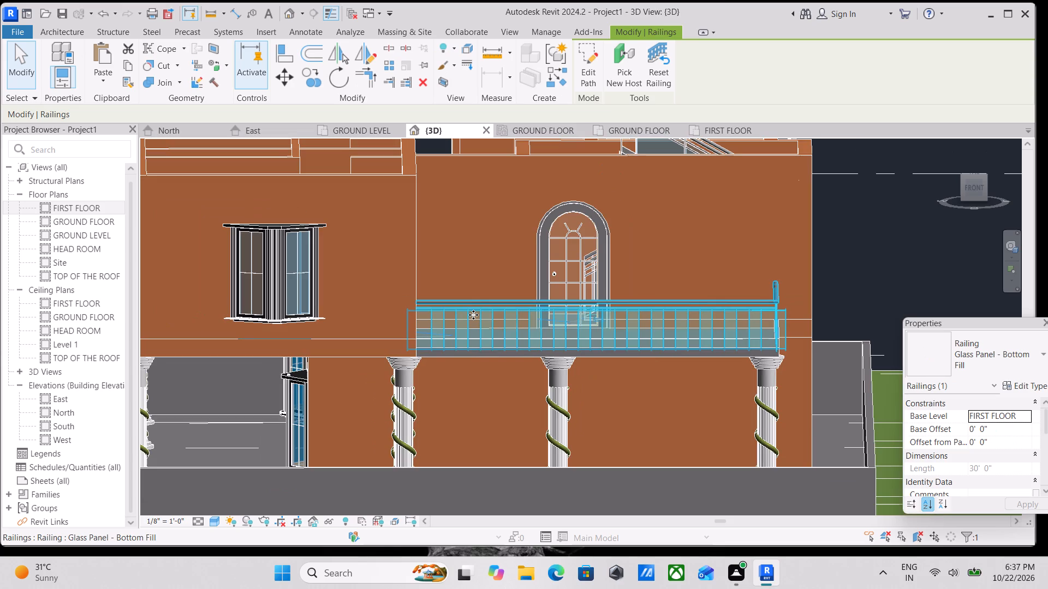
scroll(473, 315, "down", 1)
scroll(516, 307, "up", 1)
middle_click_drag(516, 307, 544, 350)
scroll(544, 350, "down", 5)
middle_click_drag(544, 350, 609, 366)
scroll(718, 372, "up", 1)
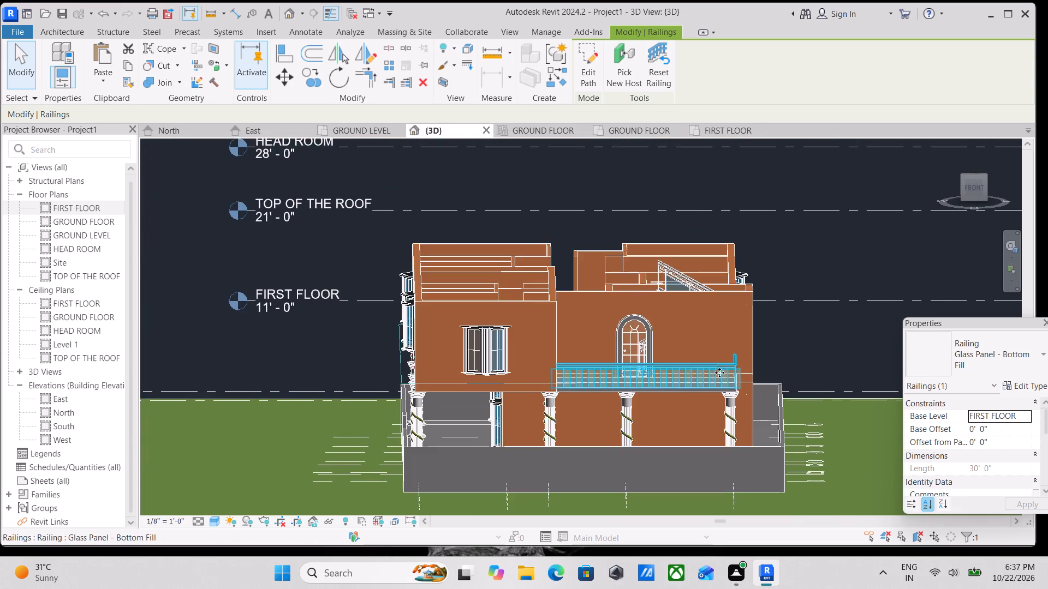
scroll(719, 372, "up", 17)
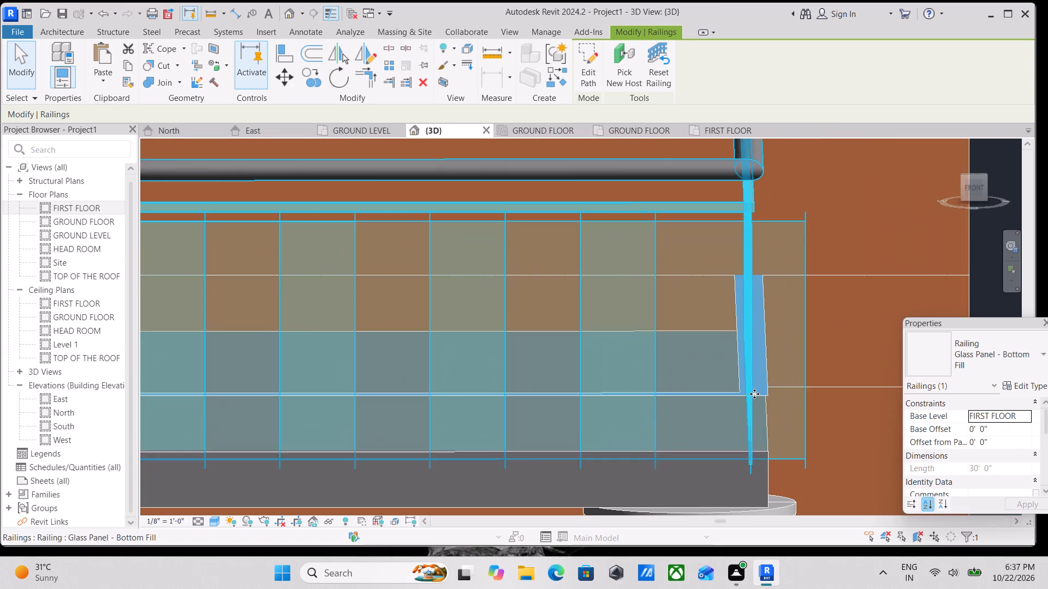
scroll(754, 394, "down", 10)
middle_click(764, 386)
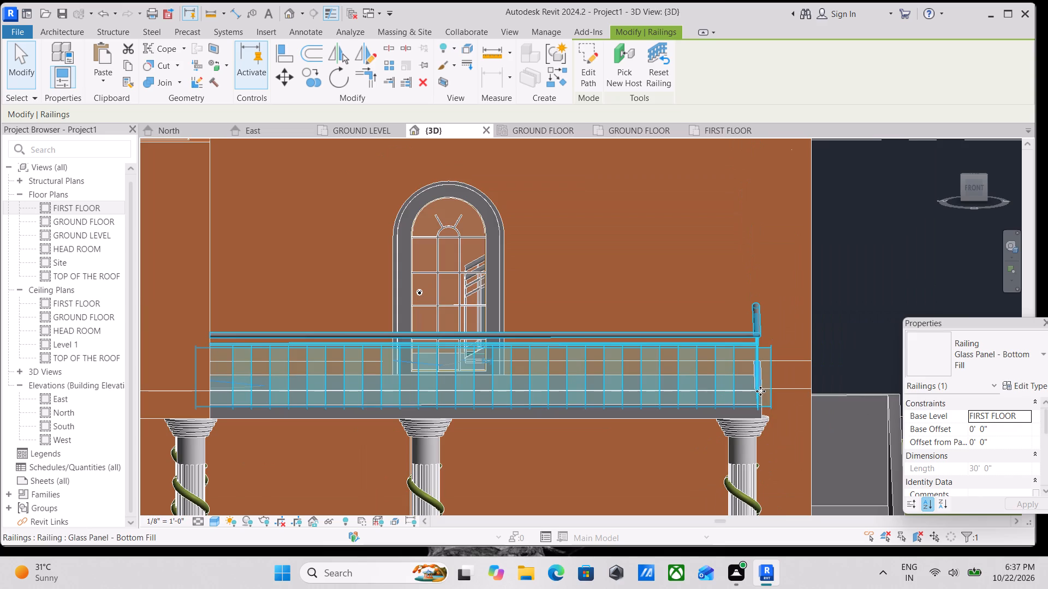
middle_click_drag(759, 391, 623, 427, "shift")
scroll(532, 372, "up", 3)
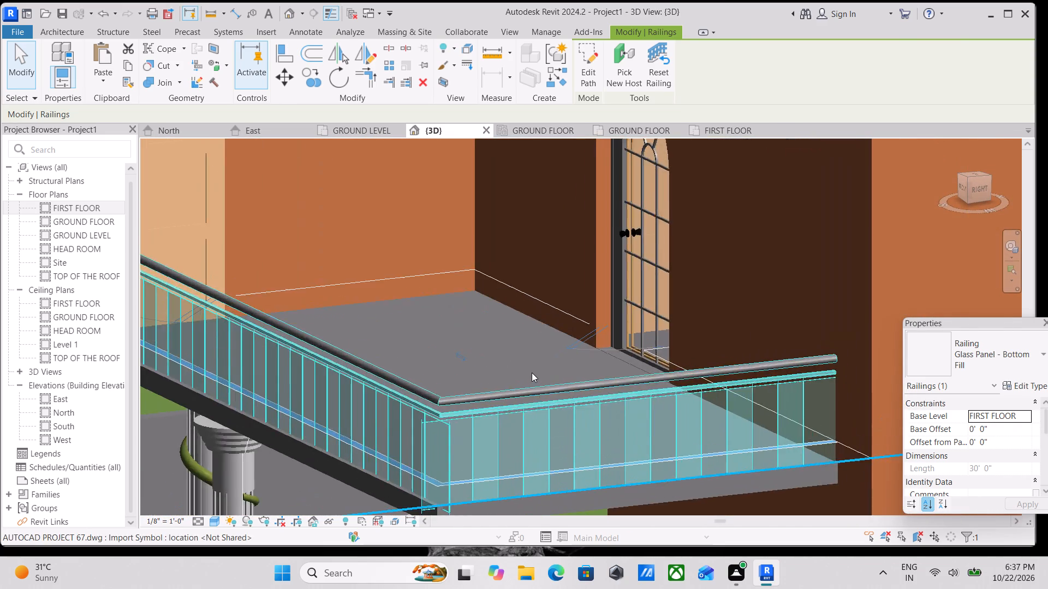
scroll(532, 372, "down", 1)
middle_click_drag(532, 372, 665, 318)
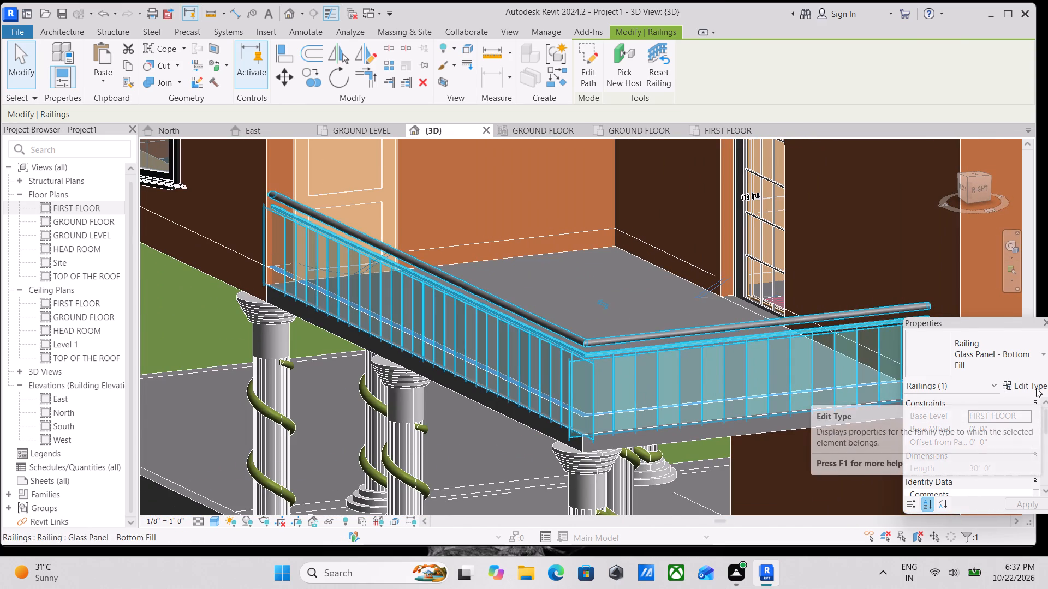
Duplicate the Glass Panel - Bottom Fill railing type for the balcony railing, accepting the suggested name.
left_click(1038, 386)
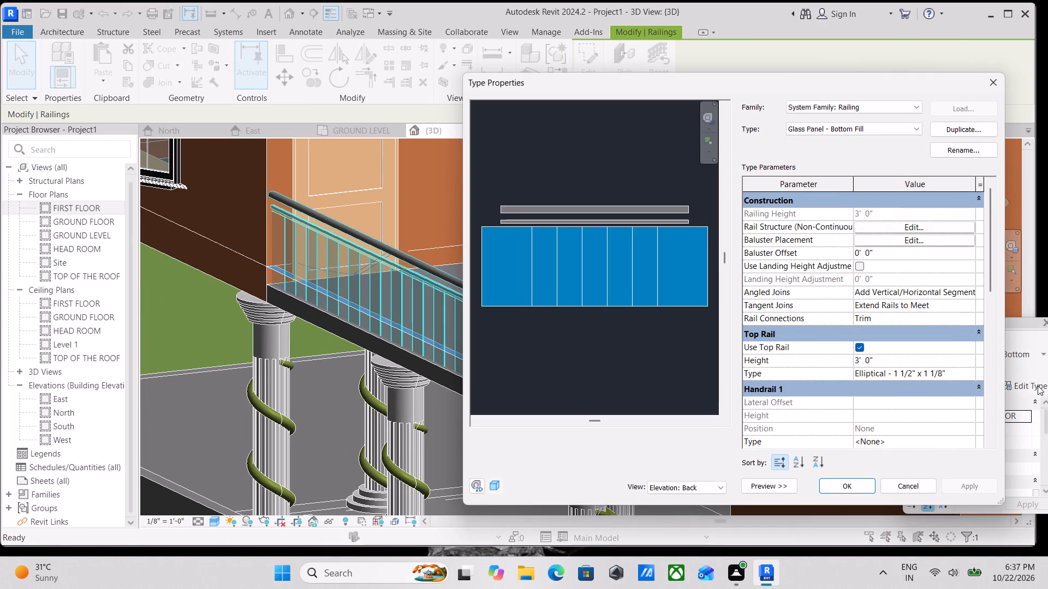
left_click(950, 125)
left_click(737, 317)
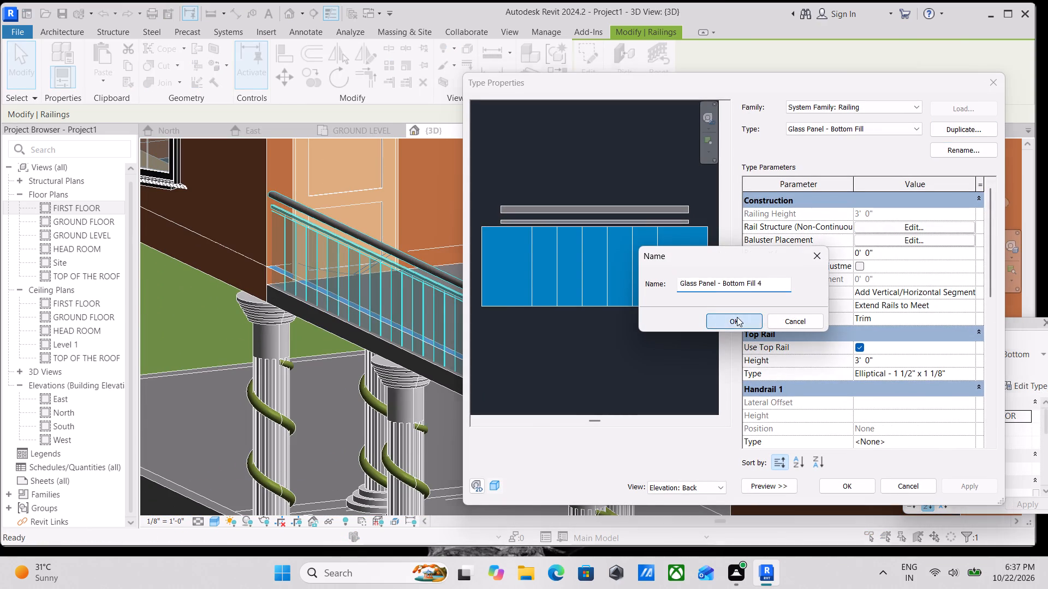
Review Rail 2's material in the duplicated type's non-continuous rail structure and accept the rail settings.
left_click(918, 228)
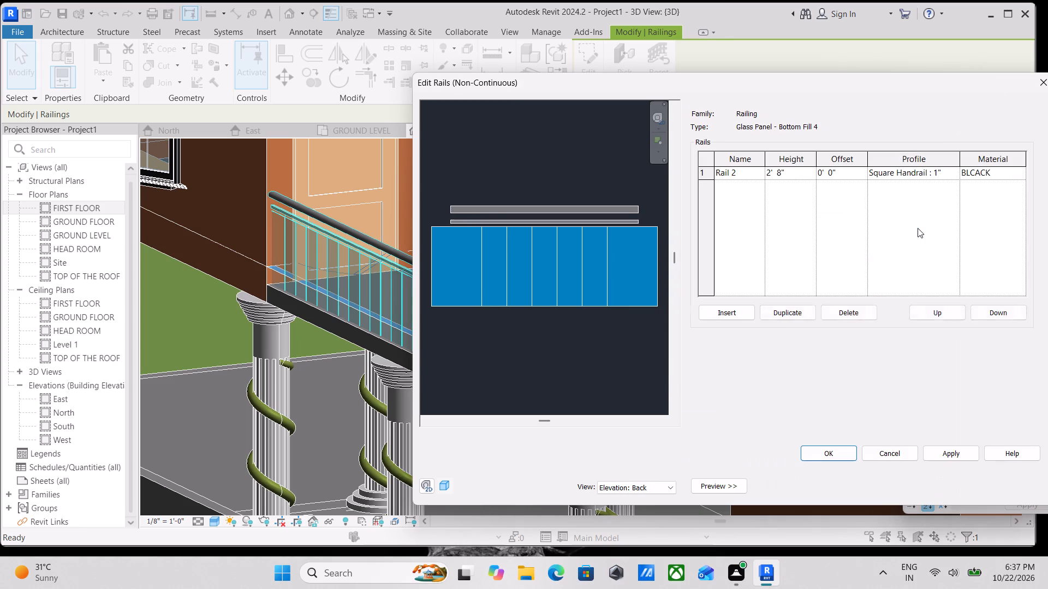
left_click(993, 171)
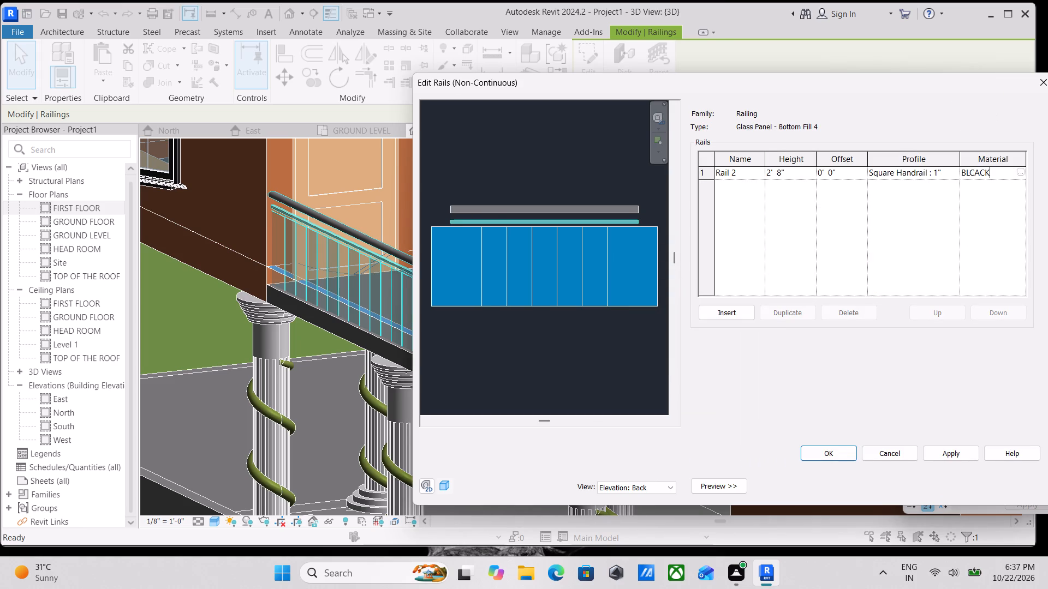
left_click(936, 452)
left_click(821, 447)
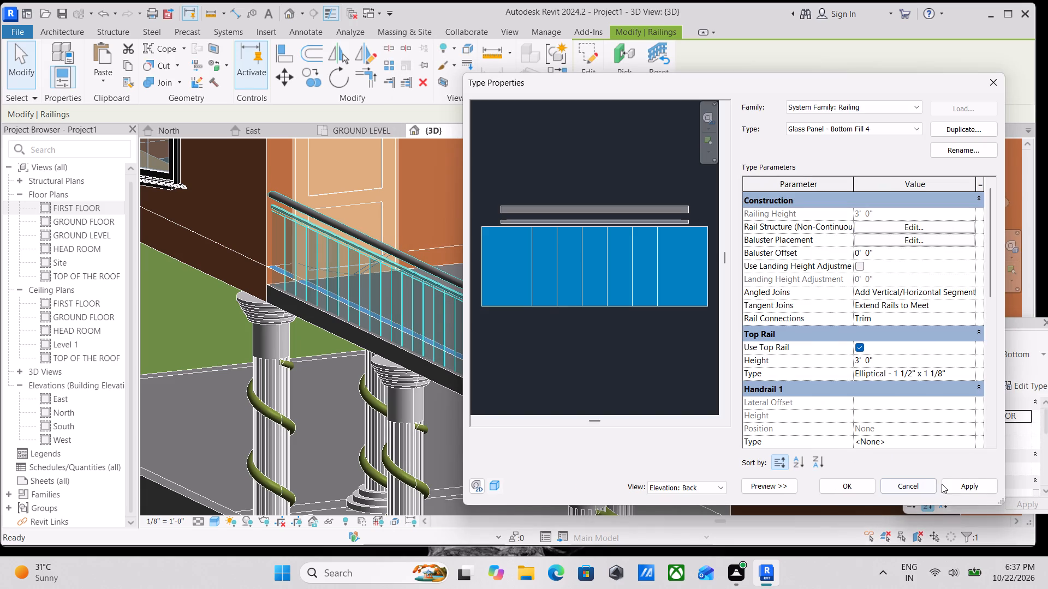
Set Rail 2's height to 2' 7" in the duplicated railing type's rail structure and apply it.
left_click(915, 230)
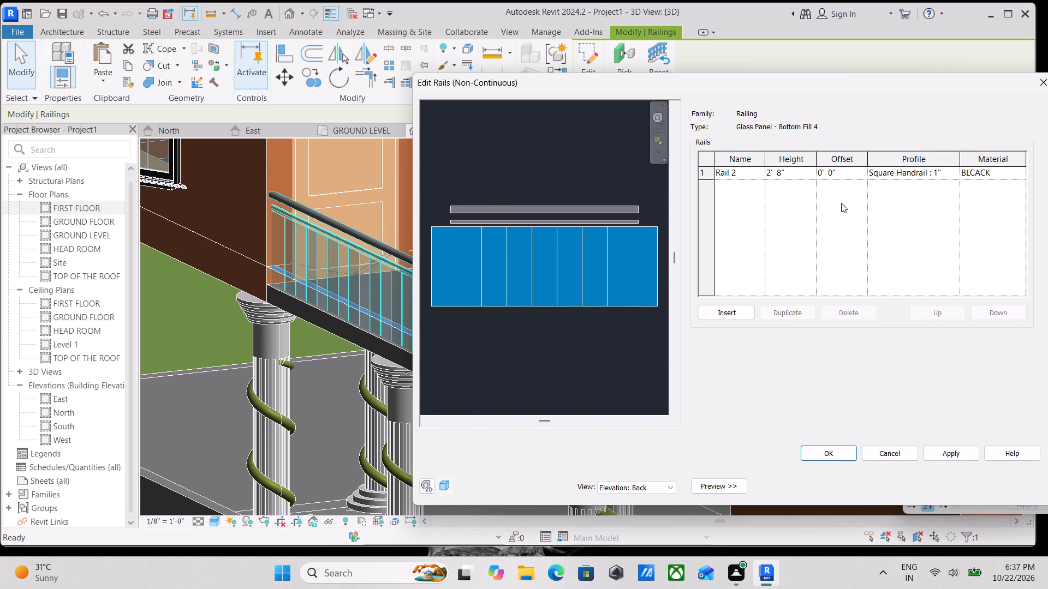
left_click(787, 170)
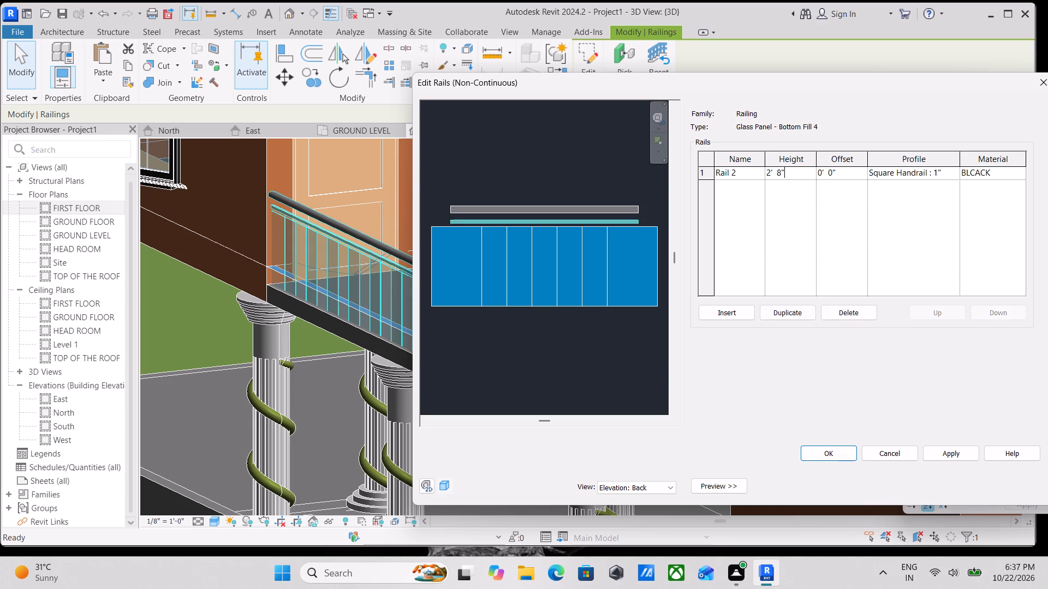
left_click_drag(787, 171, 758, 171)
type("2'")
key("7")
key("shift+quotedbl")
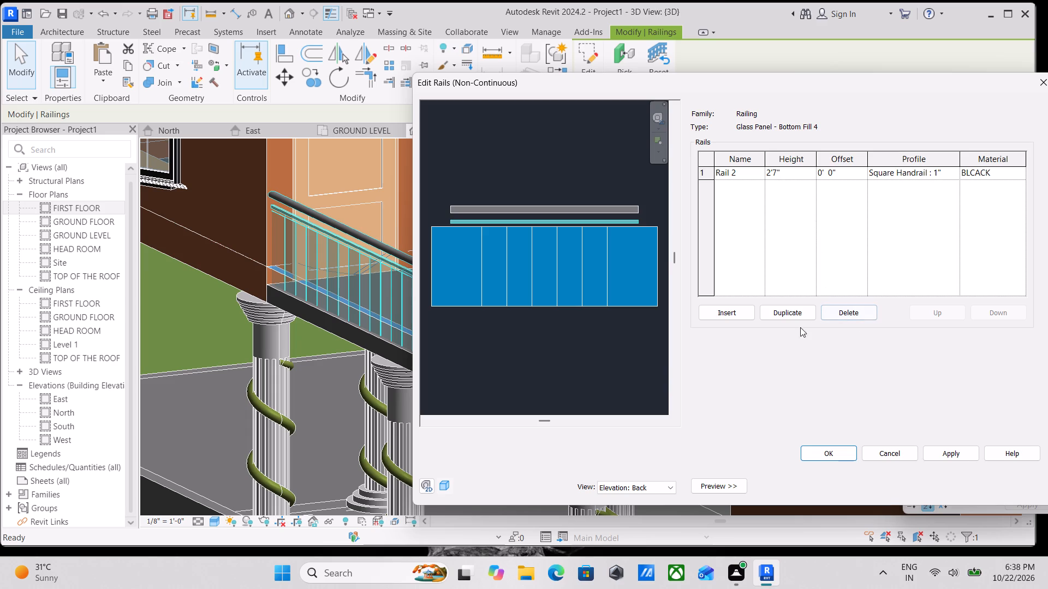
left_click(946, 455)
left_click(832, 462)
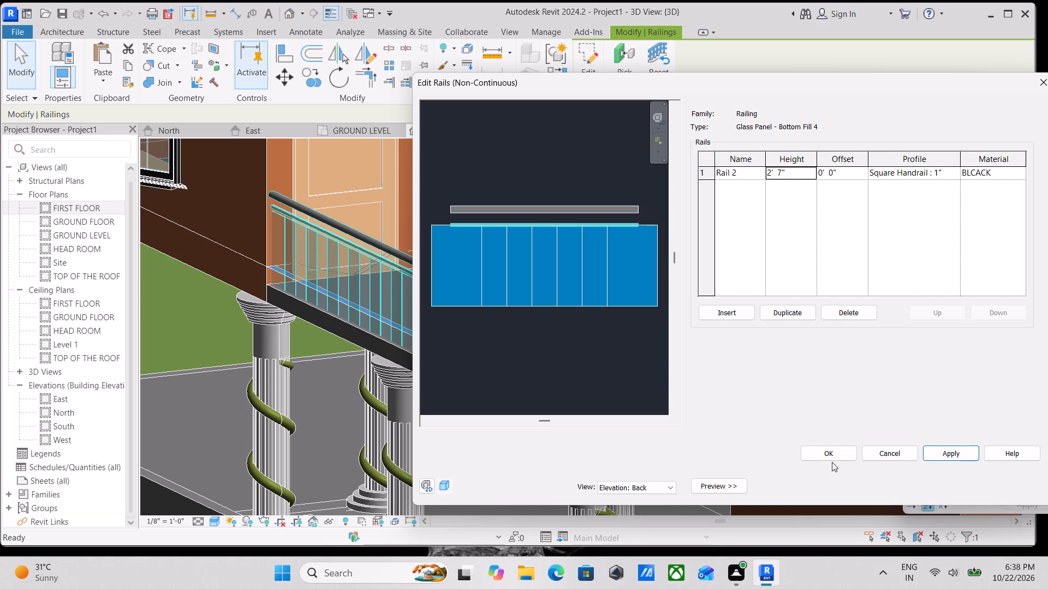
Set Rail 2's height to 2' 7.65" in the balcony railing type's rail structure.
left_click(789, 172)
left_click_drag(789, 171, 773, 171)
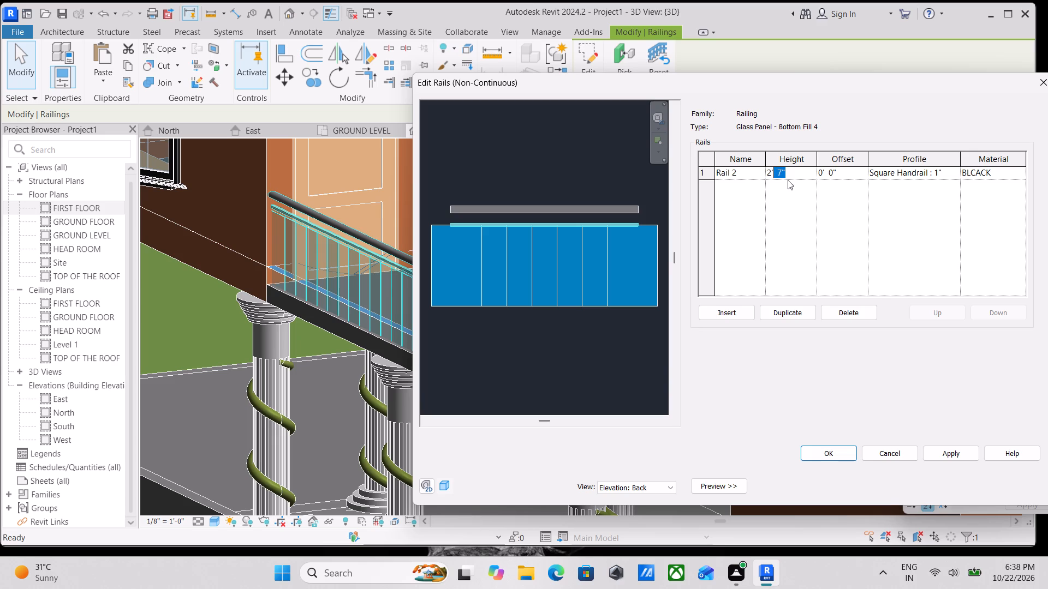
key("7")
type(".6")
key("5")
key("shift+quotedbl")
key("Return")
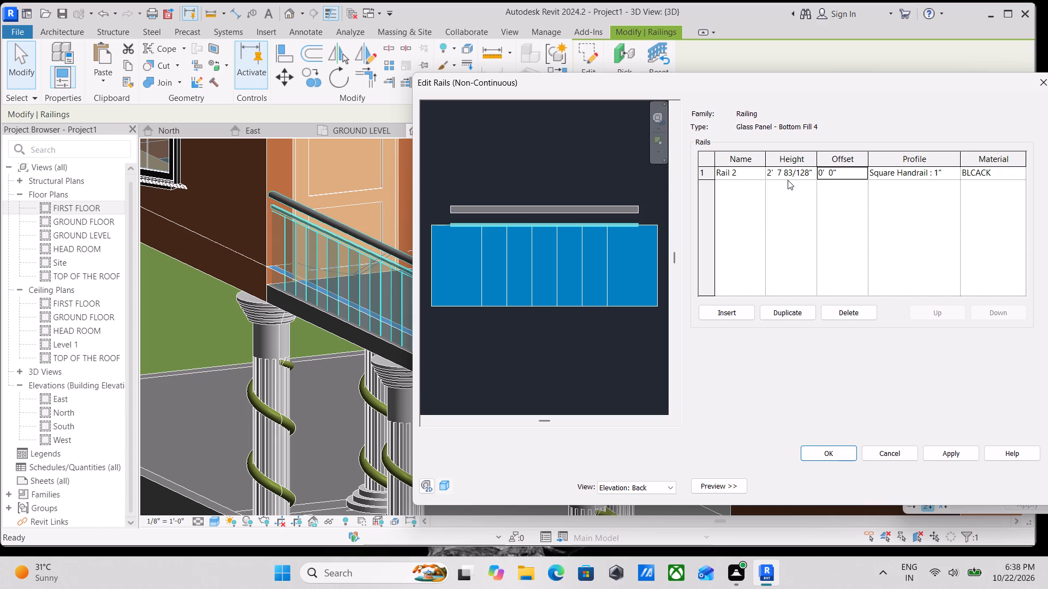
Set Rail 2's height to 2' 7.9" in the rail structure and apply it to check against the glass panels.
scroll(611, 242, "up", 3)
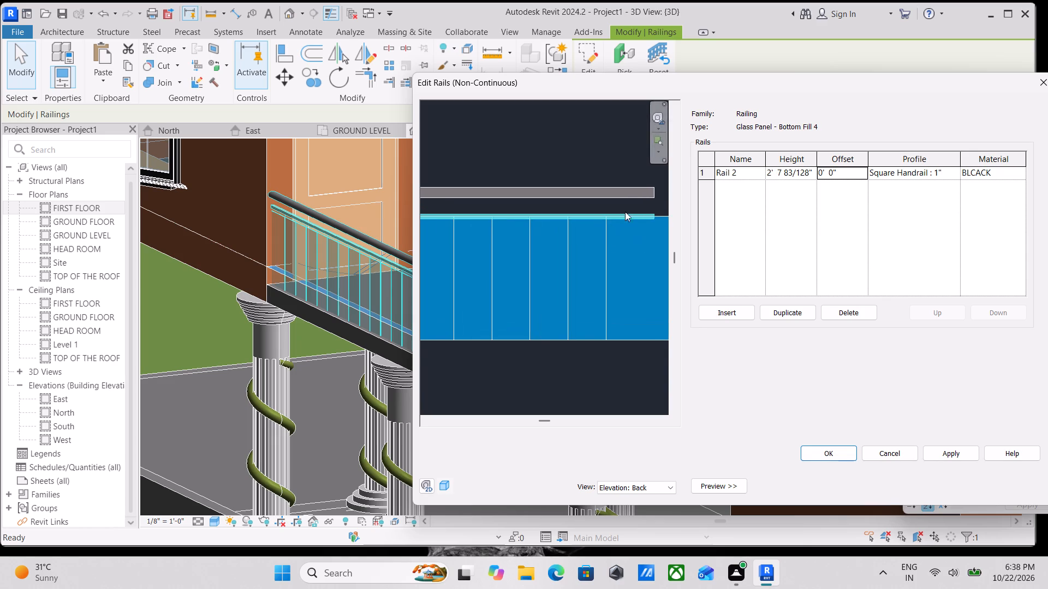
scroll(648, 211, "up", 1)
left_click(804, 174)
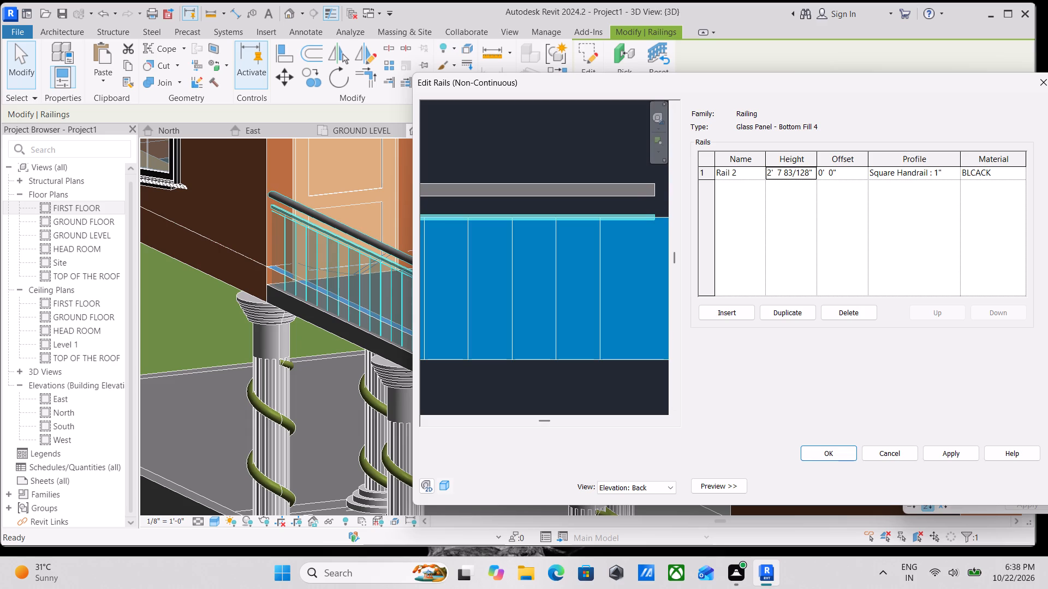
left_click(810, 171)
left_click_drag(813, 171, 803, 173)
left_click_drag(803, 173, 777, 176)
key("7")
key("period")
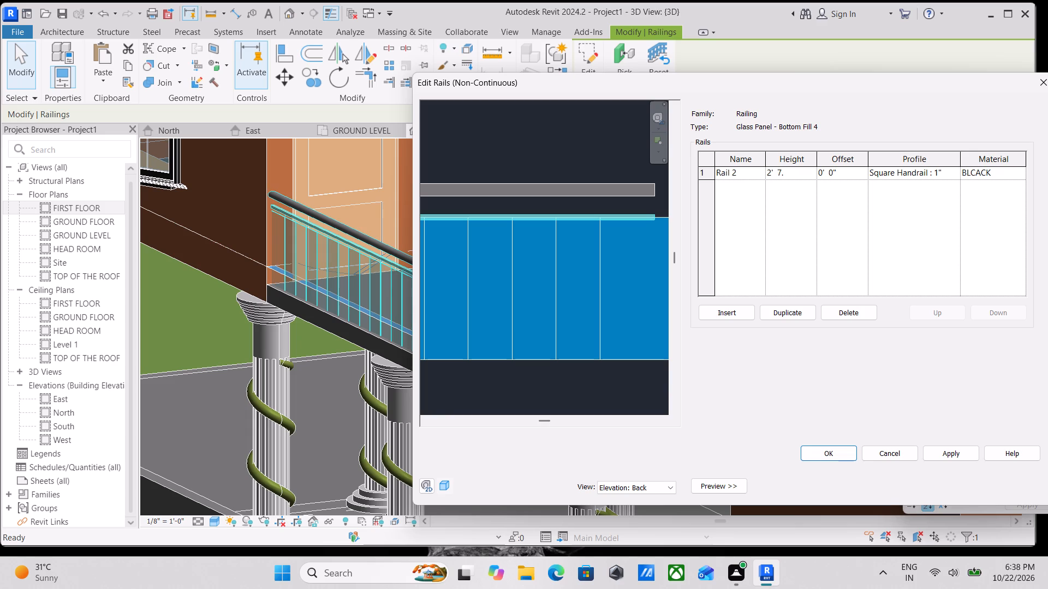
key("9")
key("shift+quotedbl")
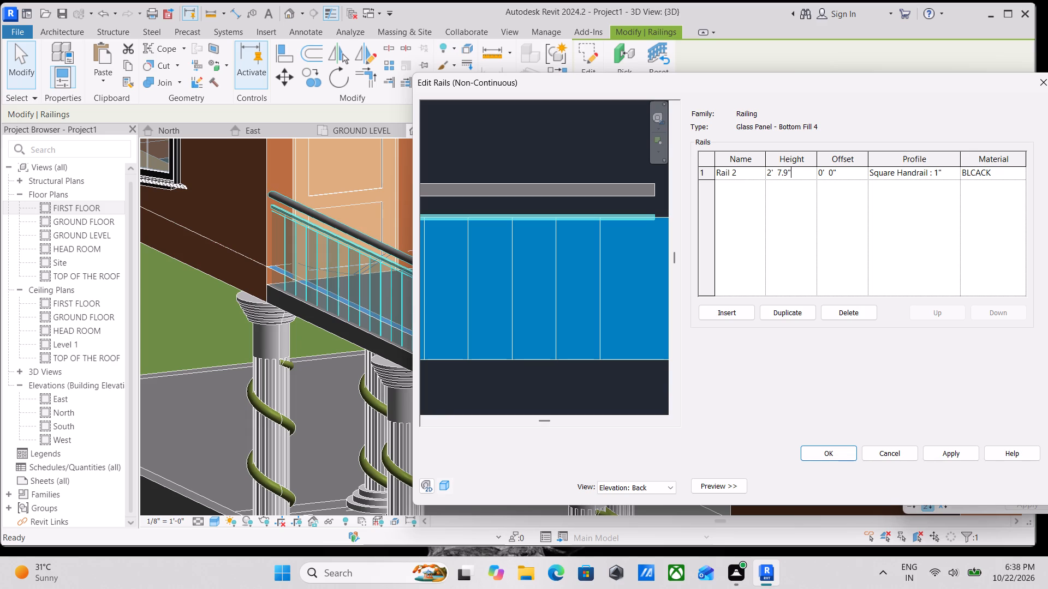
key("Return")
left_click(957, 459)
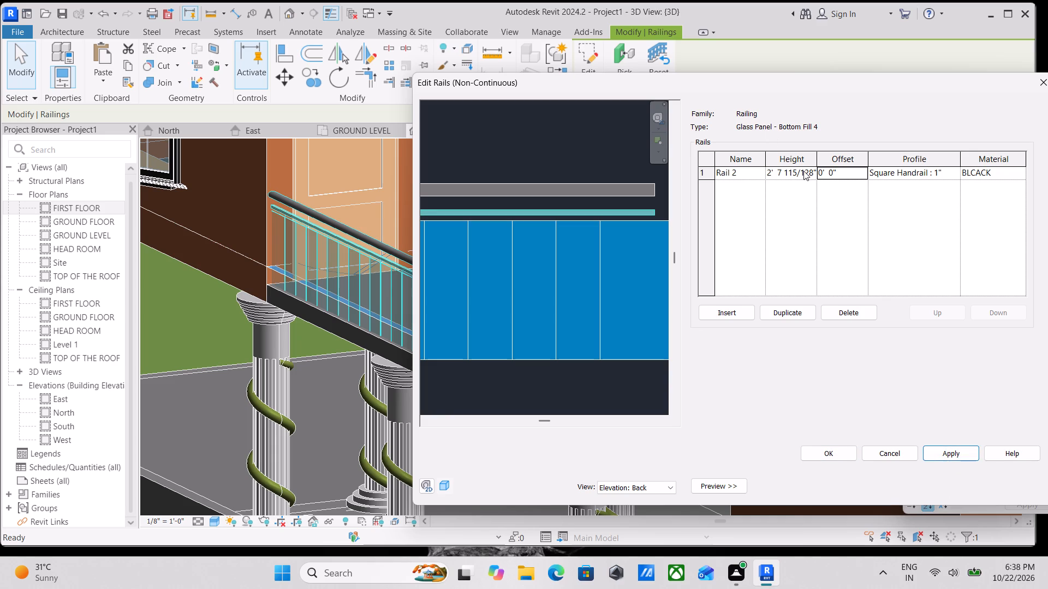
Set Rail 2's height to 2' 7.50" in the rail structure and apply it to the railing preview.
left_click(801, 169)
left_click_drag(814, 169, 812, 169)
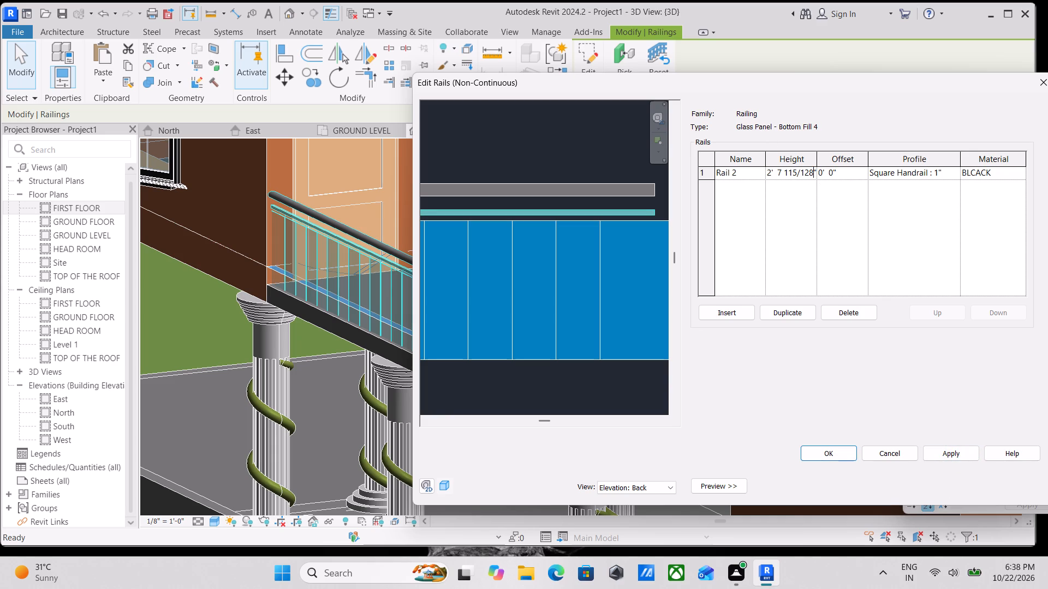
left_click_drag(812, 169, 785, 170)
key("BackSpace")
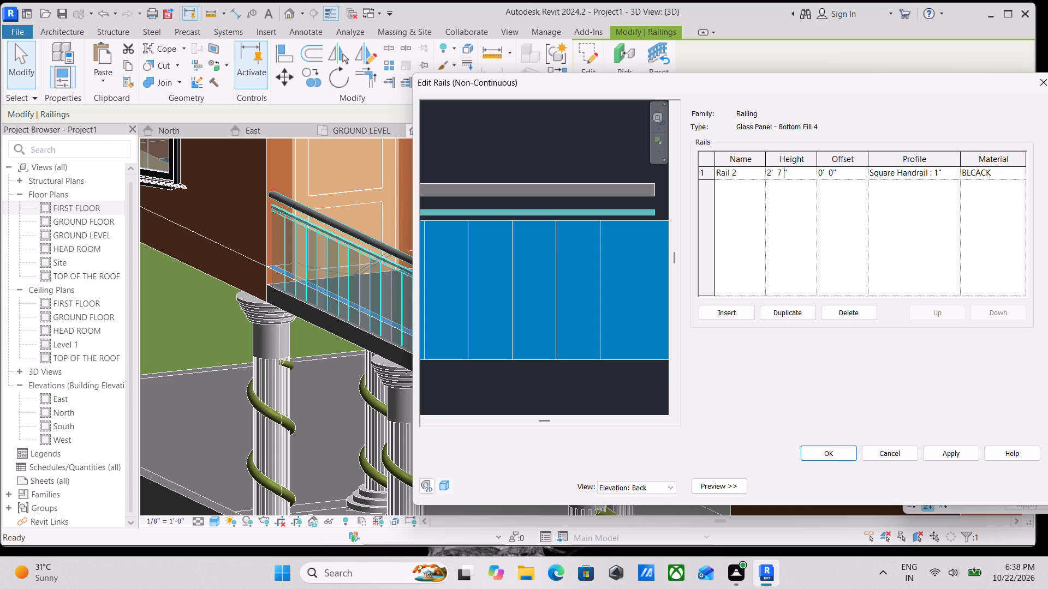
left_click(789, 170)
left_click_drag(790, 175, 782, 175)
key("BackSpace")
key("period")
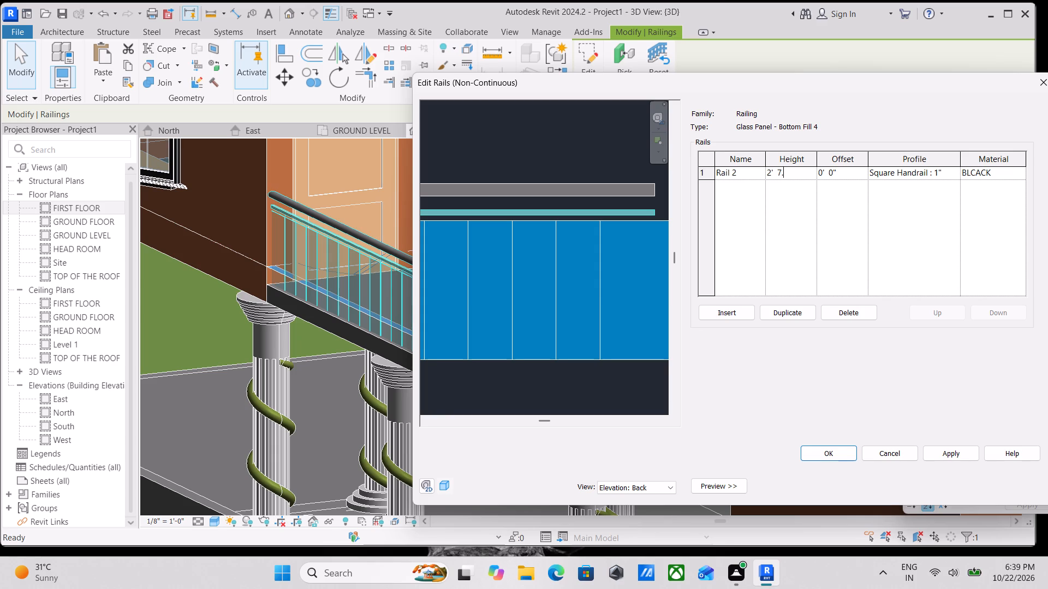
type("50")
key("shift+quotedbl")
key("Return")
scroll(564, 233, "down", 1)
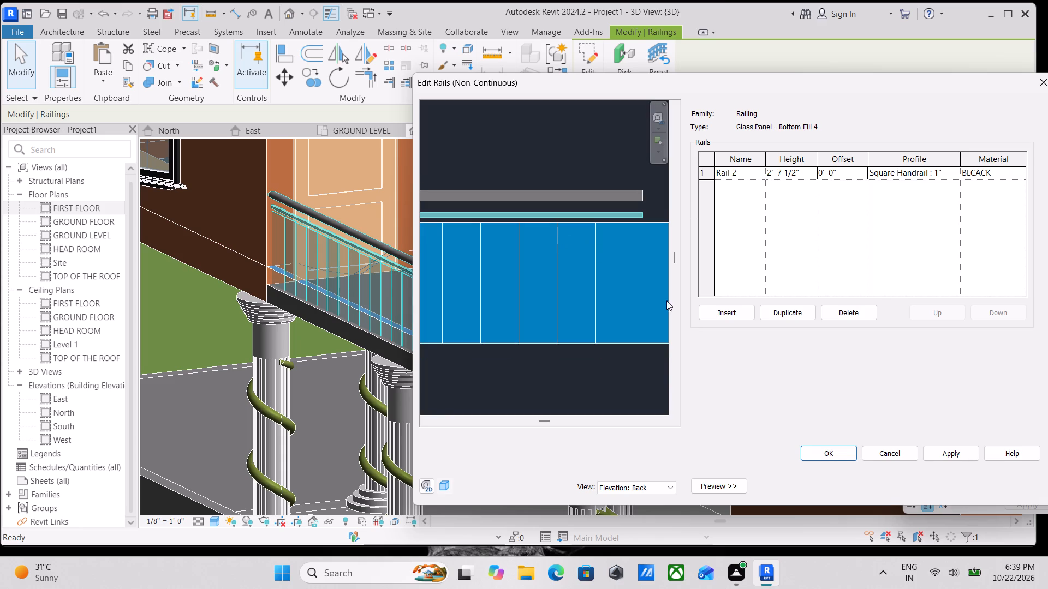
left_click(949, 452)
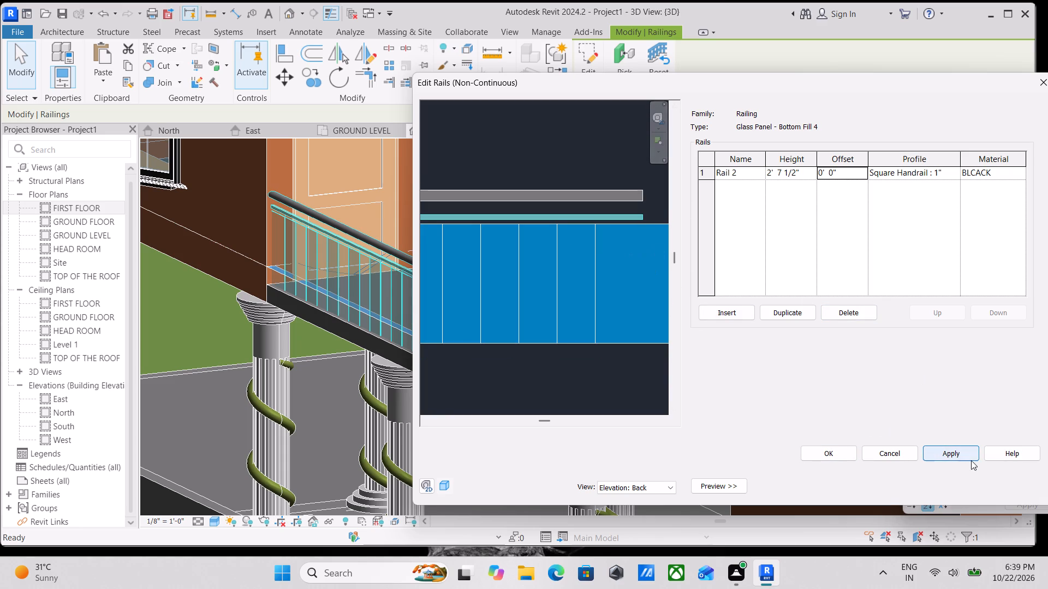
double_click(958, 454)
double_click(958, 454)
Set Rail 2's height to 2' 7.45" in the railing type's rail structure, apply it and accept the rail edits.
left_click(788, 166)
left_click(796, 171)
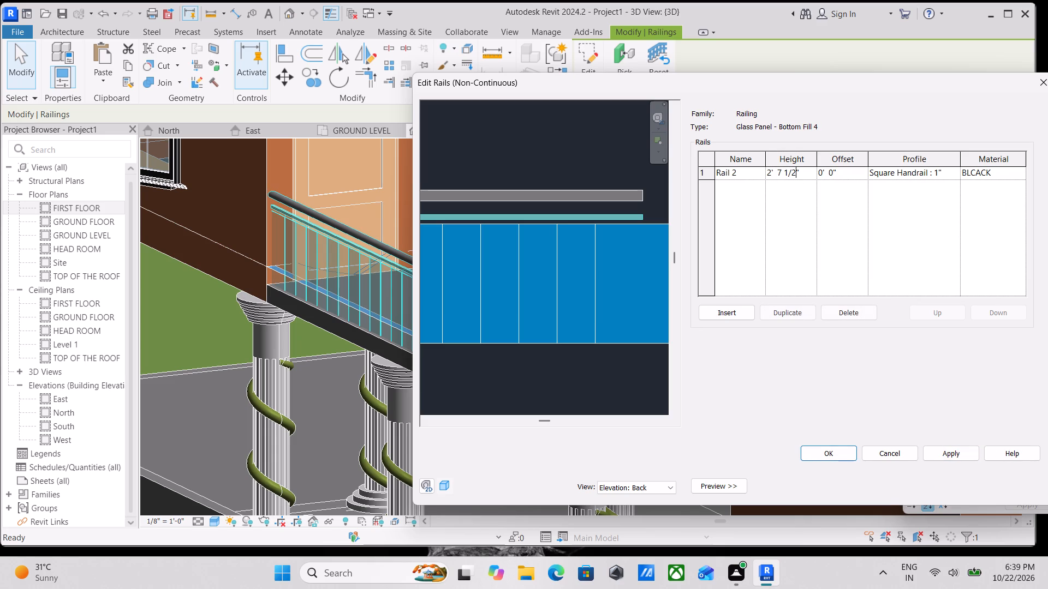
left_click_drag(796, 171, 783, 171)
key("period")
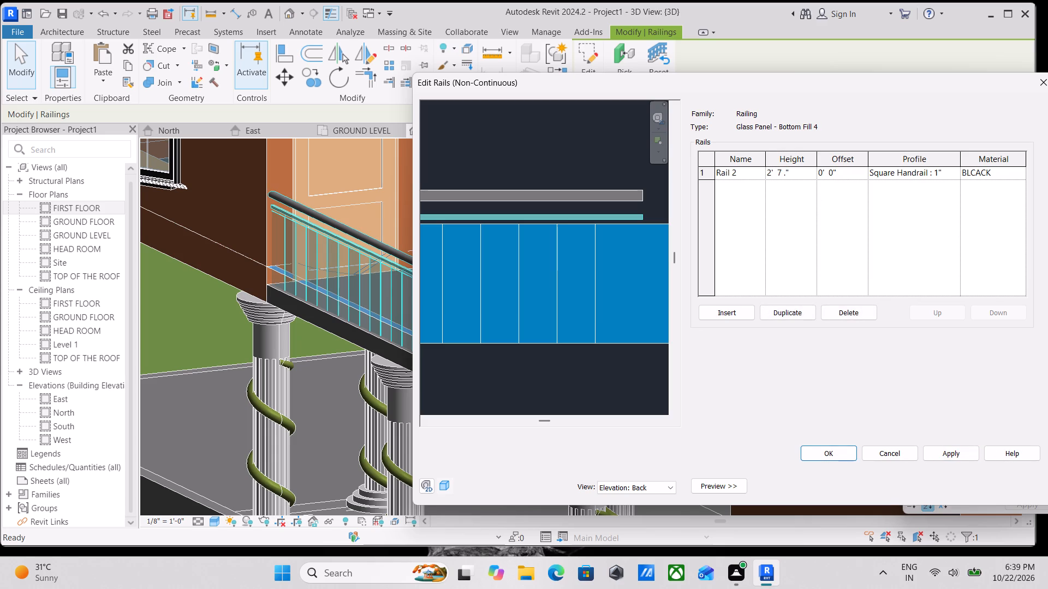
left_click(795, 171)
key("BackSpace")
key("BackSpace")
key("BackSpace")
key("period")
type("65")
key("BackSpace")
key("BackSpace")
type("45")
key("Return")
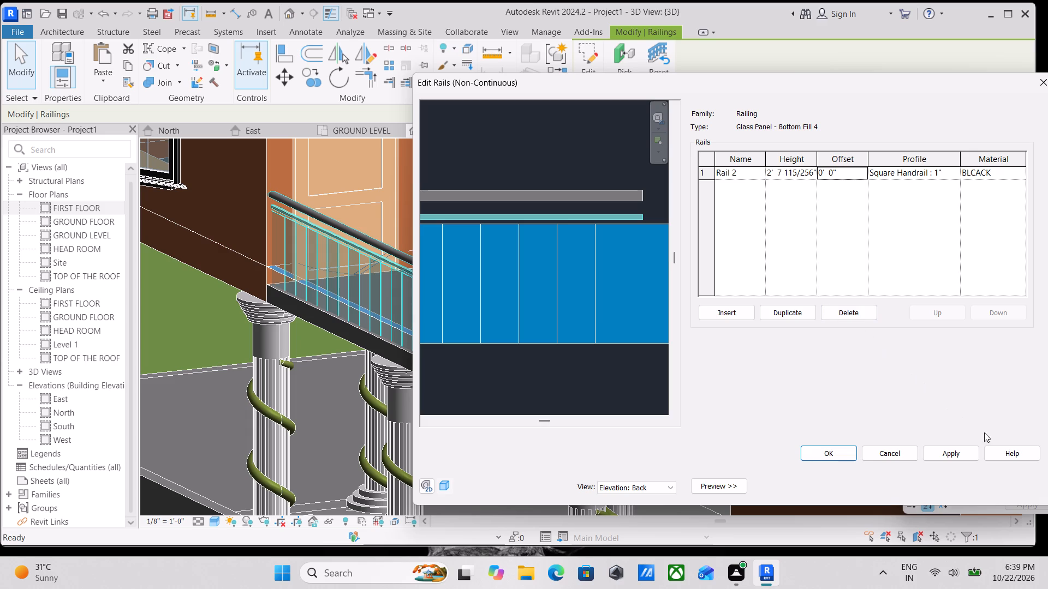
left_click(955, 456)
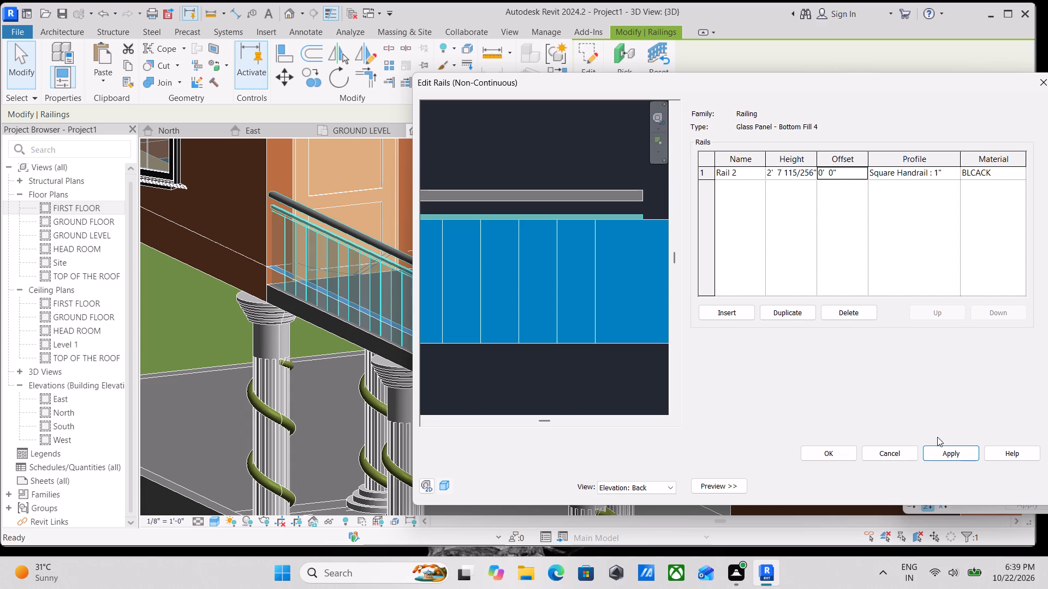
left_click(943, 451)
left_click(842, 453)
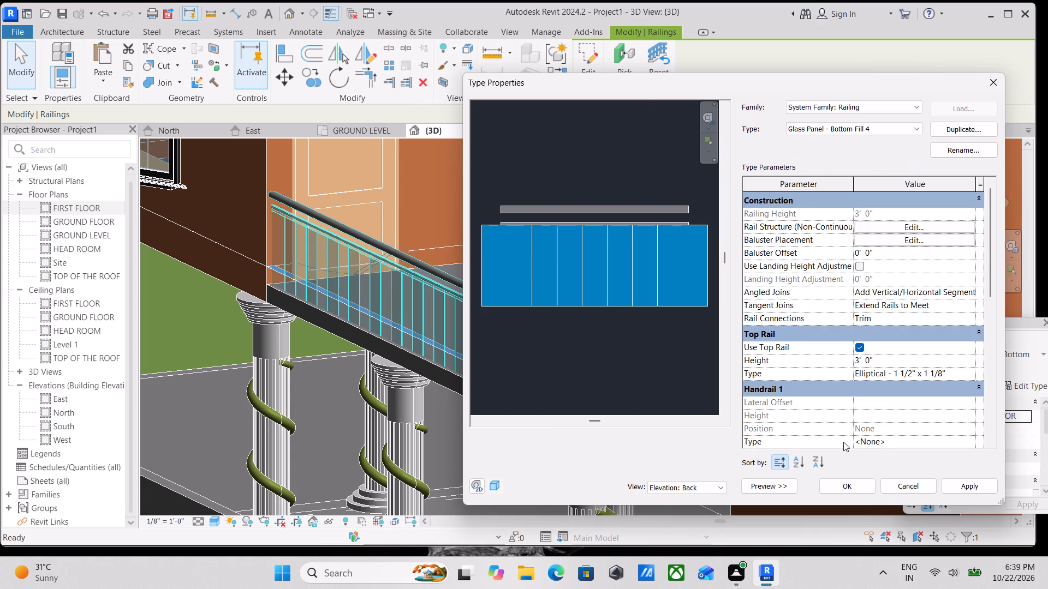
Examine the regular glass panel baluster row in the railing type's baluster placement and its preview.
scroll(664, 205, "up", 2)
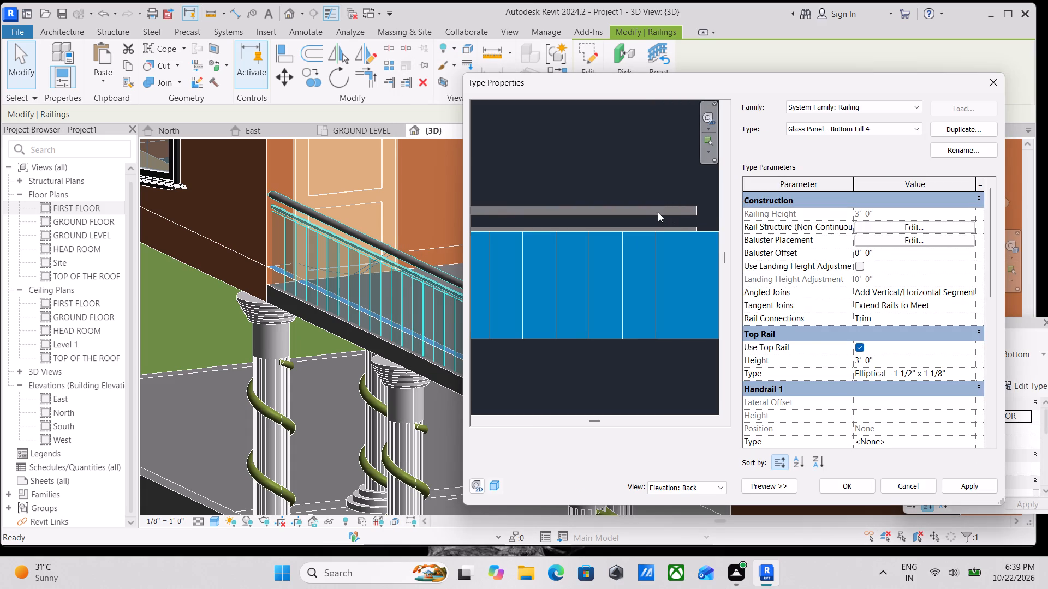
left_click(908, 237)
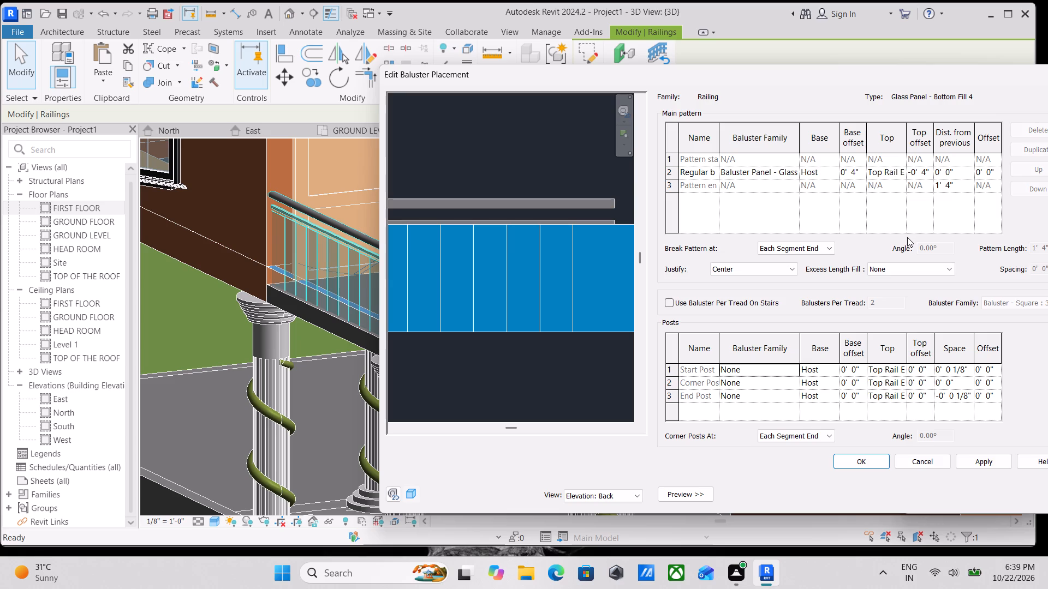
scroll(573, 222, "down", 1)
middle_click_drag(571, 219, 629, 239)
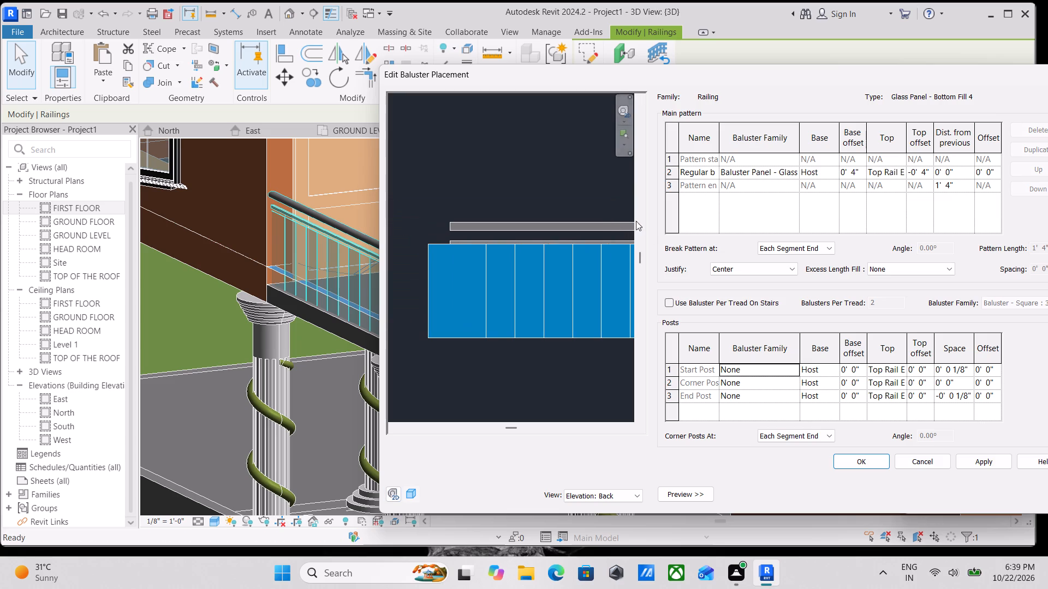
left_click(533, 223)
scroll(814, 186, "up", 2)
left_click(666, 175)
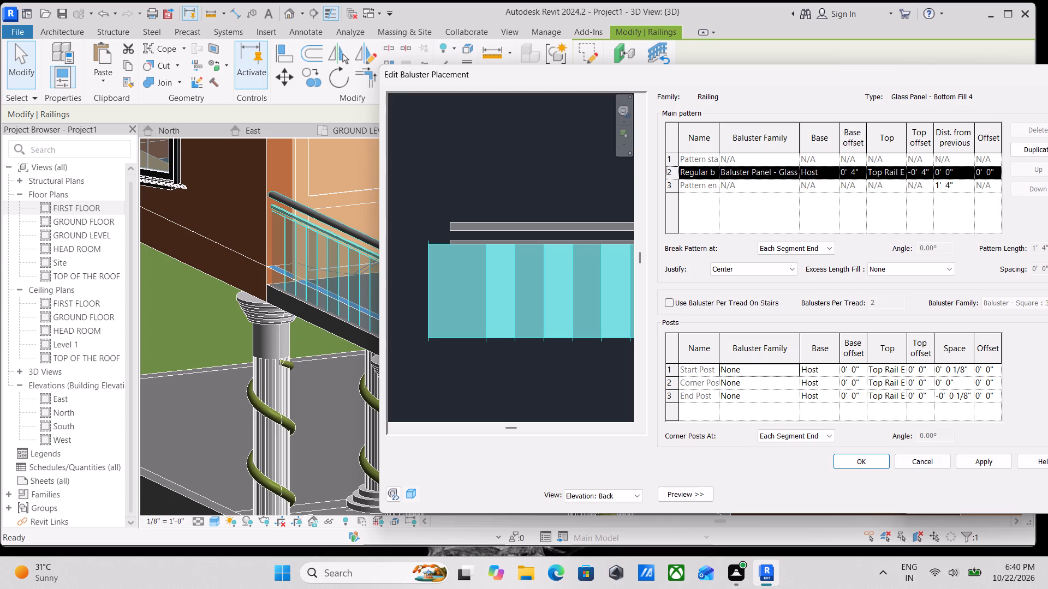
scroll(538, 284, "down", 1)
middle_click_drag(538, 284, 449, 271)
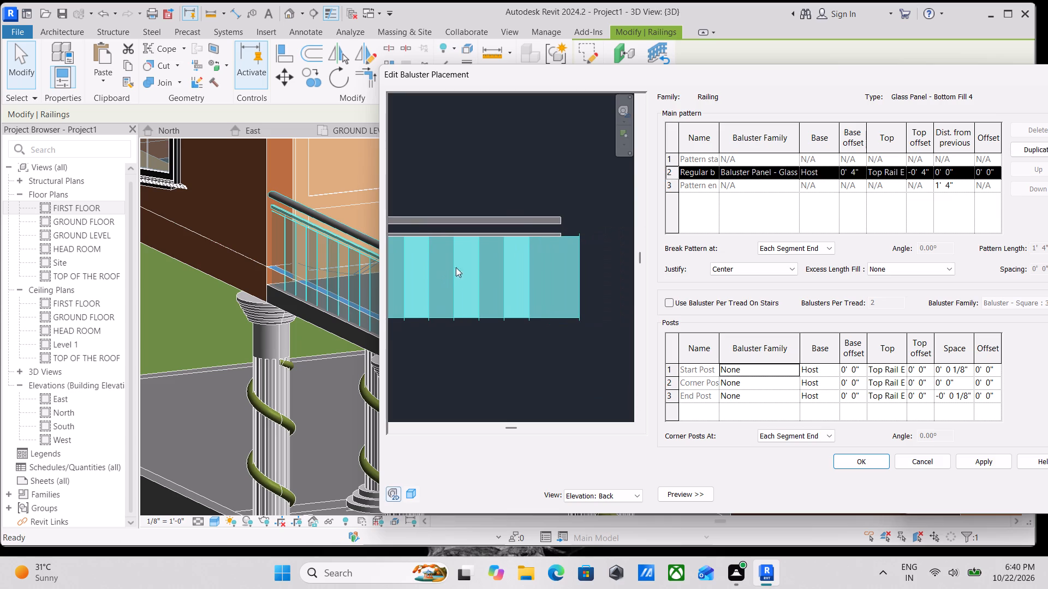
scroll(821, 203, "up", 2)
scroll(730, 200, "down", 2)
left_click(989, 461)
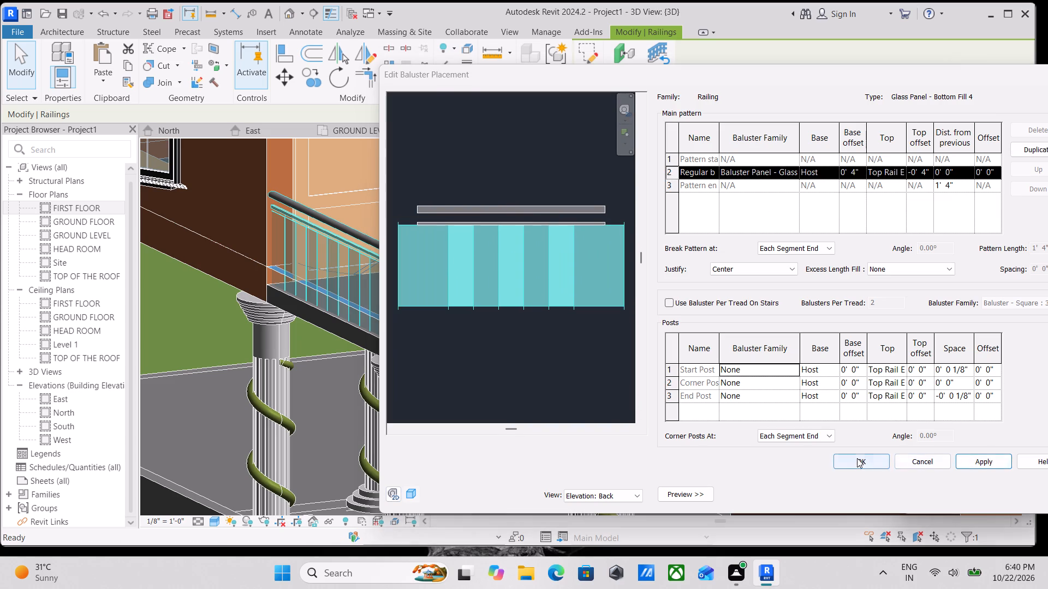
left_click(857, 458)
Apply and accept the edited railing type for the balcony railing, and deselect the railing.
scroll(868, 426, "down", 3)
left_click(974, 488)
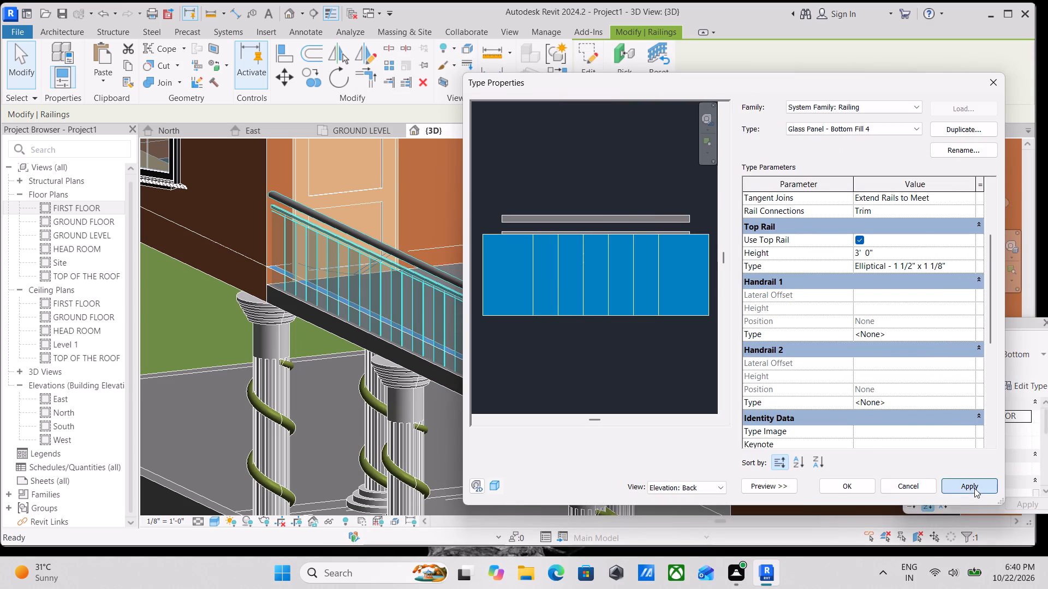
left_click(841, 486)
scroll(768, 395, "down", 2)
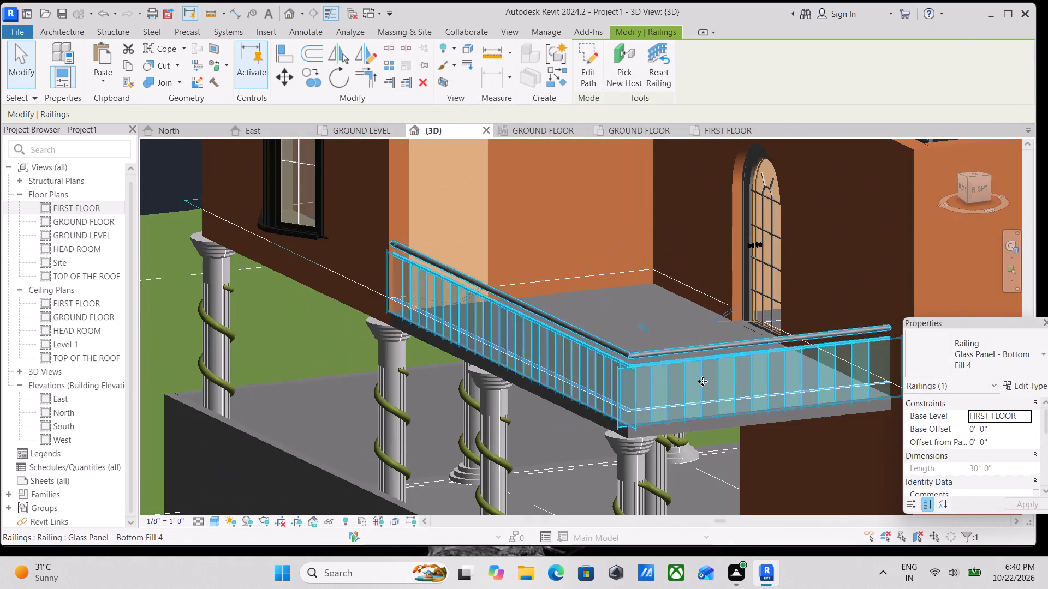
scroll(702, 381, "down", 2)
key("Escape")
Switch the 3D view to the Realistic visual style to display the house's material textures.
middle_click_drag(605, 392, 694, 382, "shift")
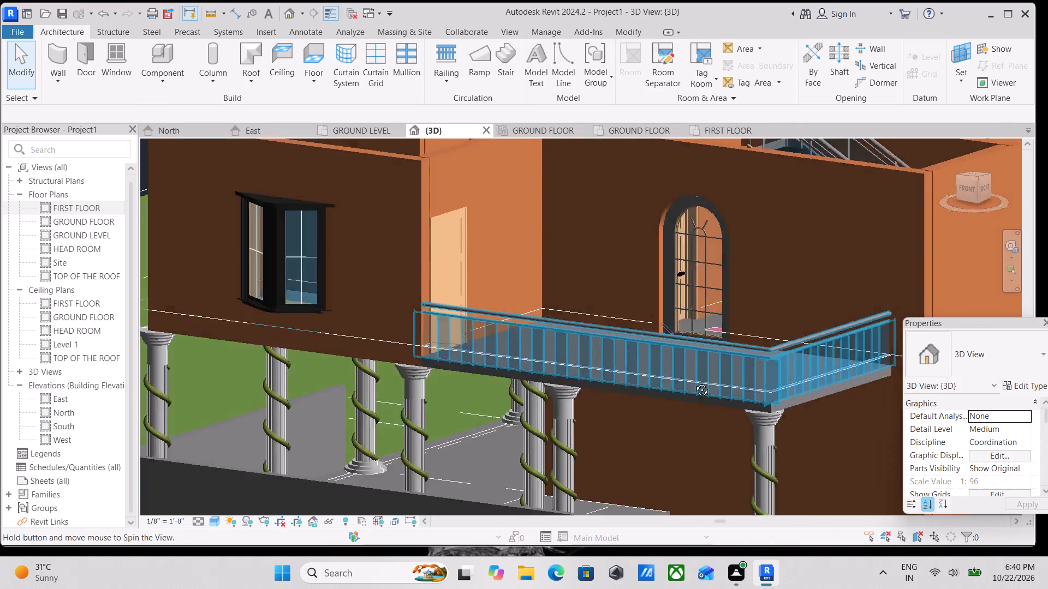
middle_click_drag(694, 382, 741, 370, "shift")
middle_click_drag(634, 376, 608, 360)
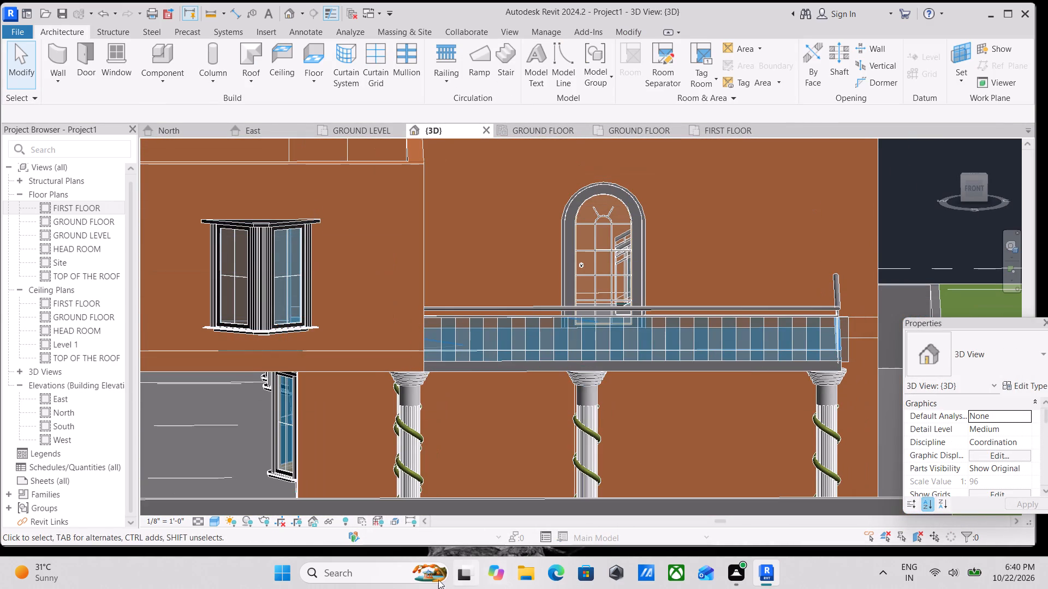
left_click(212, 518)
left_click(220, 510)
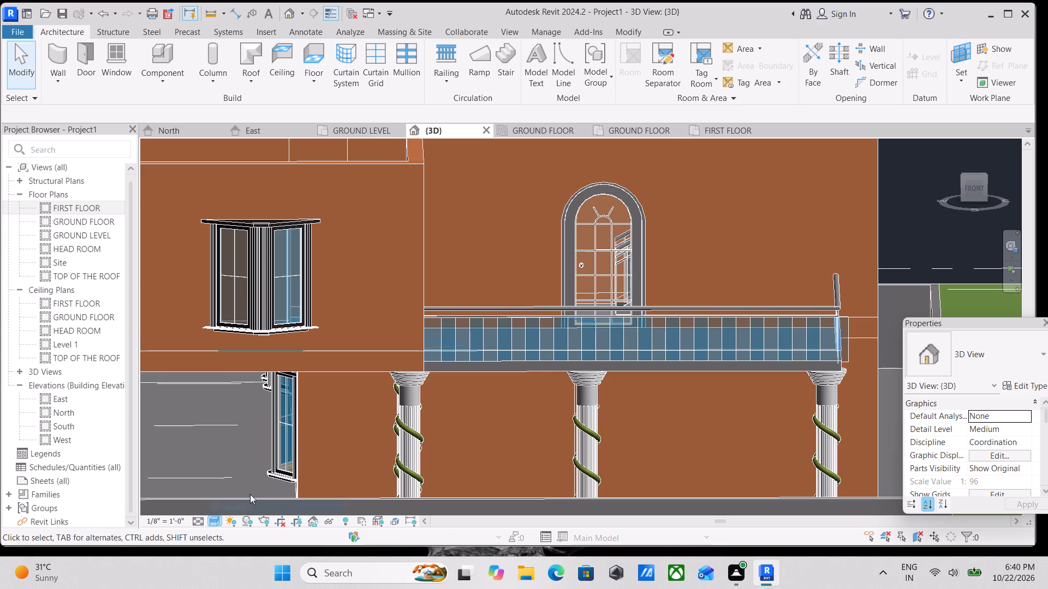
Examine the balcony's glass panel railing up close, including its corner, the black rails and the glass panel tops.
scroll(720, 365, "down", 4)
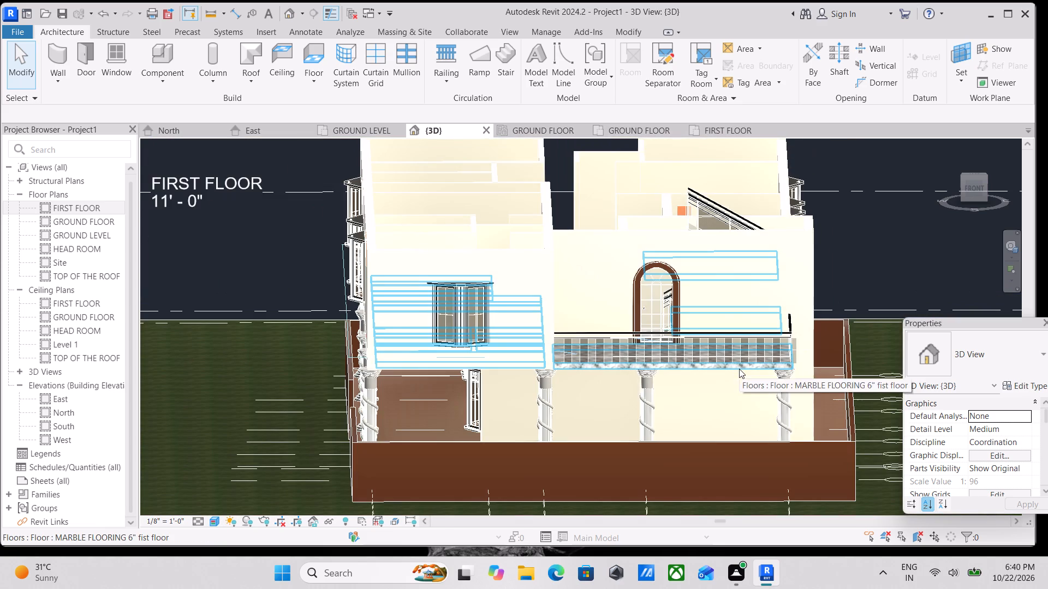
scroll(739, 368, "up", 5)
scroll(739, 366, "down", 1)
middle_click_drag(739, 360, 707, 389, "shift")
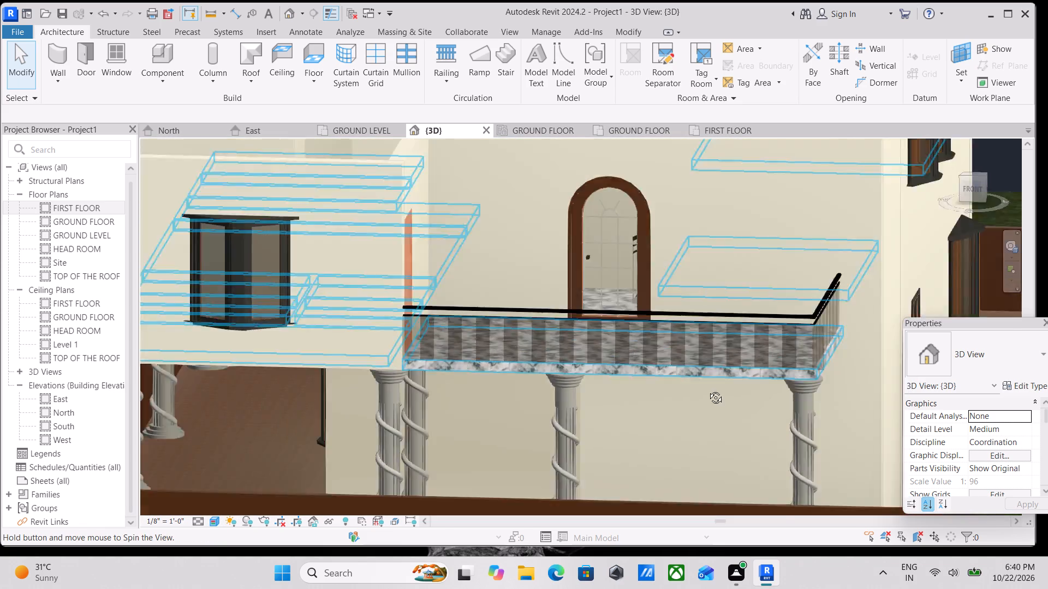
middle_click_drag(707, 389, 626, 445, "shift")
scroll(704, 414, "up", 6)
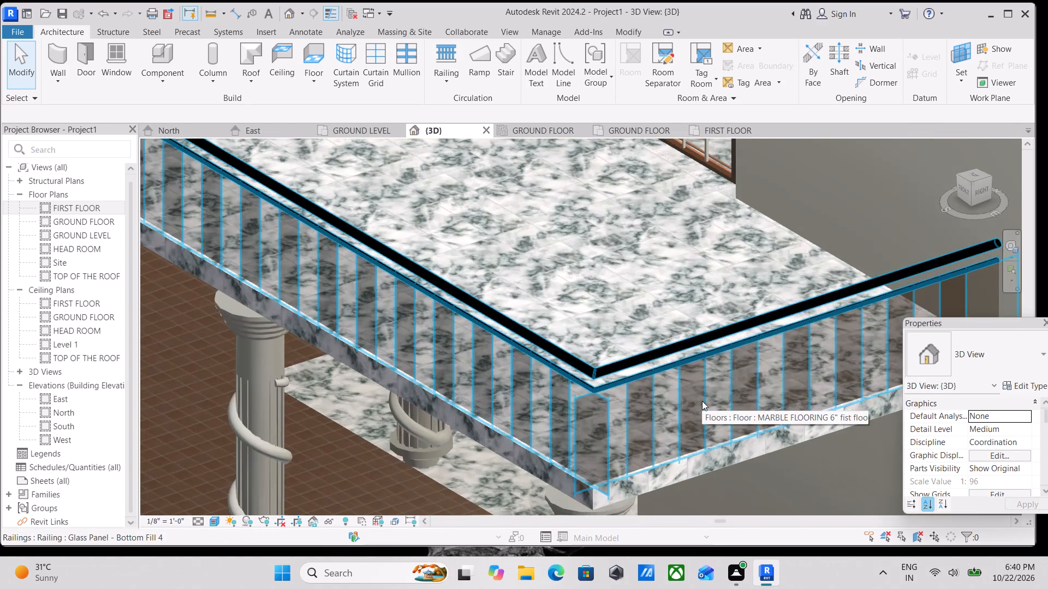
scroll(702, 401, "down", 2)
middle_click_drag(702, 401, 736, 395)
scroll(736, 395, "down", 2)
scroll(636, 370, "up", 2)
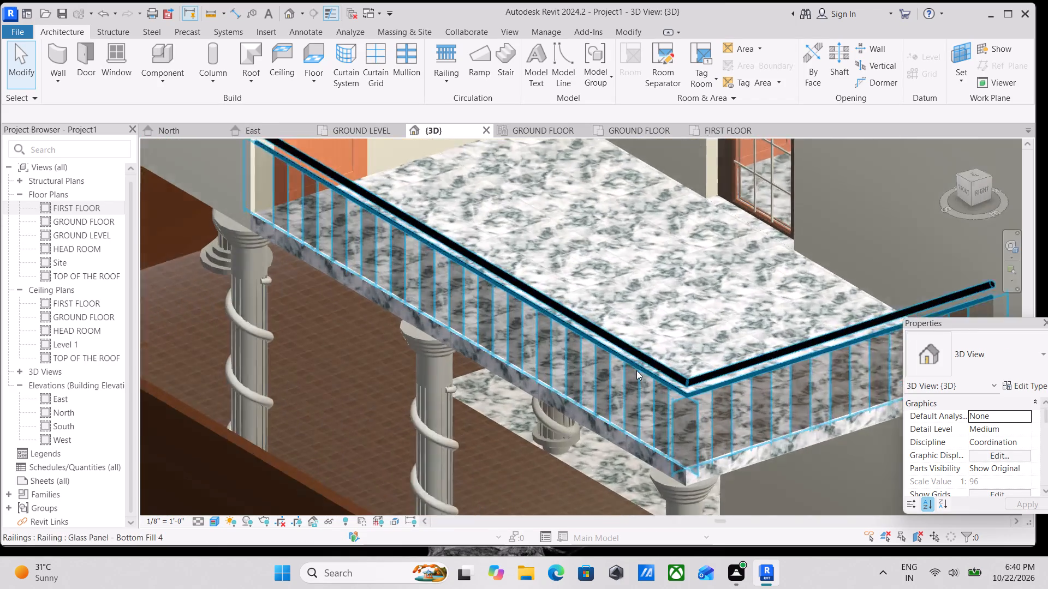
scroll(636, 370, "up", 6)
scroll(712, 432, "down", 5)
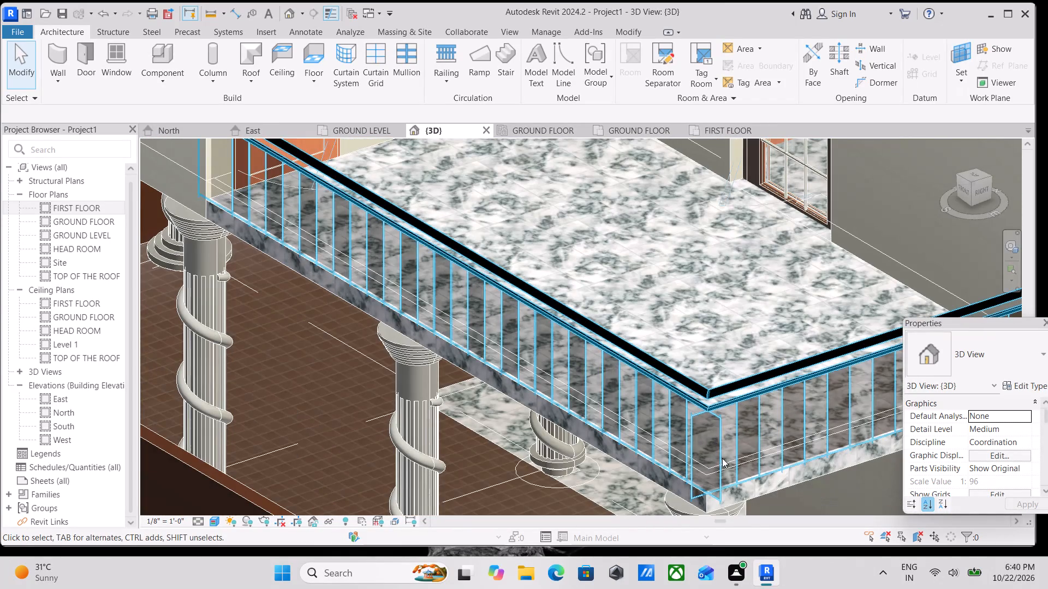
left_click(719, 430)
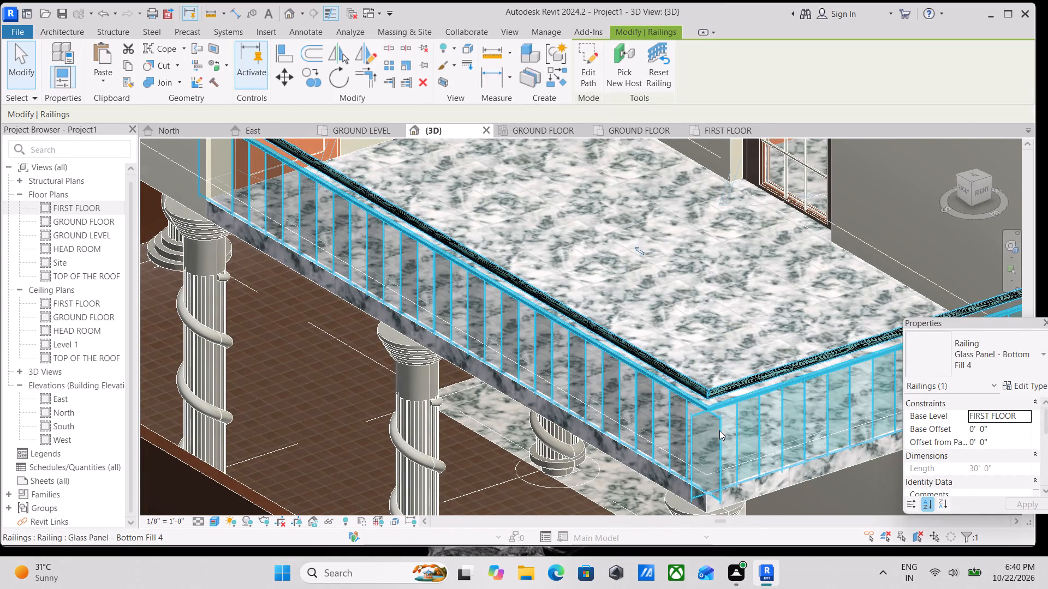
scroll(719, 430, "down", 4)
middle_click_drag(719, 430, 719, 440)
key("Escape")
scroll(719, 440, "down", 4)
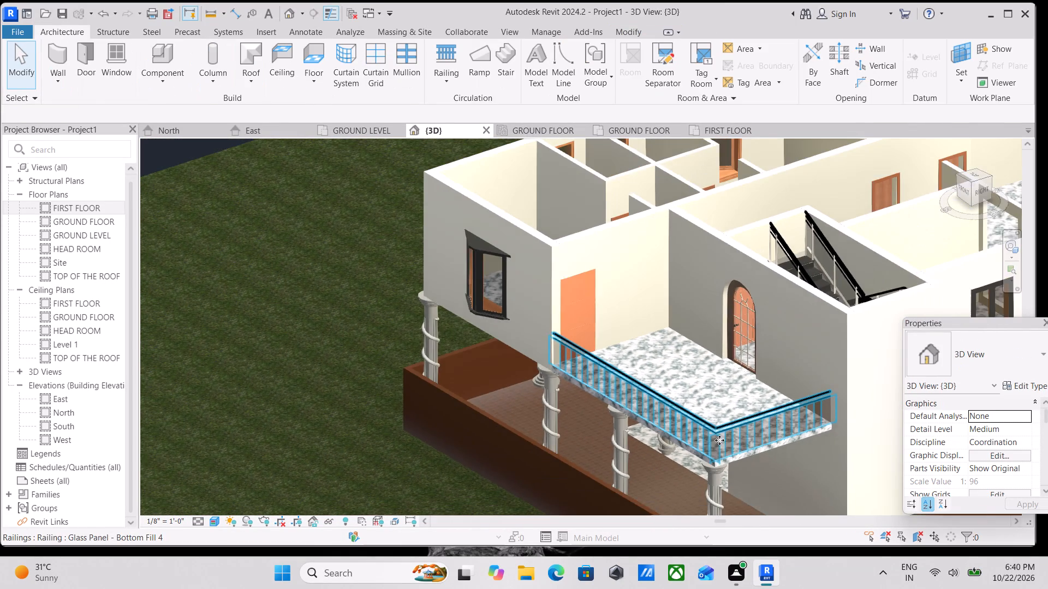
Examine the textured house exterior from its side and rear, and again from the front around the balcony railing.
scroll(686, 424, "down", 2)
middle_click_drag(655, 410, 910, 411, "shift")
scroll(753, 415, "down", 1)
middle_click_drag(754, 415, 558, 447, "shift")
scroll(814, 301, "up", 5)
scroll(603, 384, "down", 3)
middle_click_drag(603, 384, 438, 292, "shift")
scroll(582, 432, "down", 1)
middle_click_drag(582, 432, 617, 327)
scroll(749, 420, "down", 2)
middle_click_drag(747, 420, 490, 375)
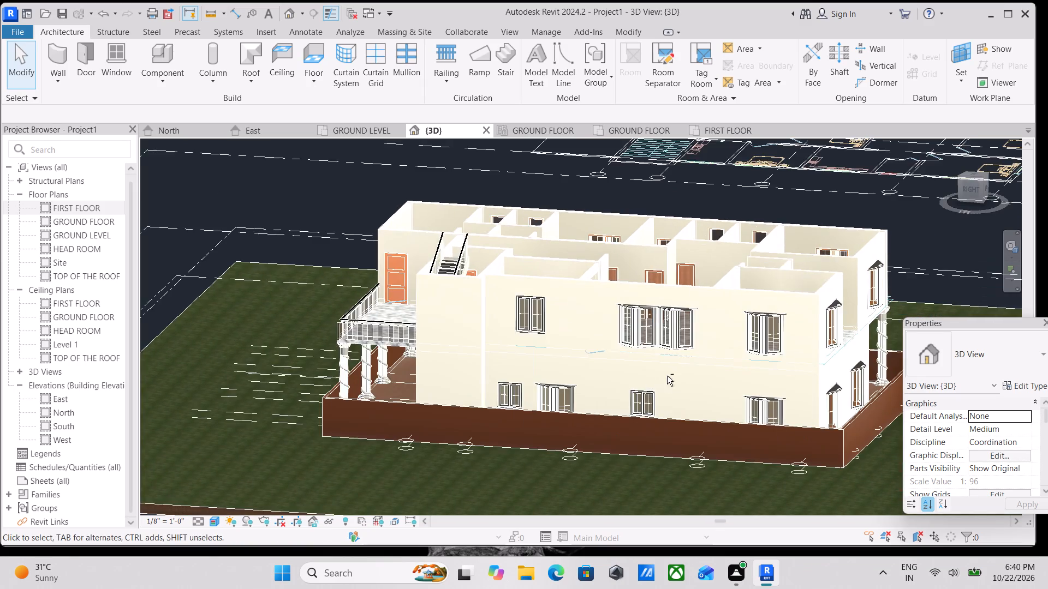
middle_click_drag(667, 376, 549, 419, "shift")
middle_click_drag(549, 419, 544, 378)
scroll(583, 421, "up", 3)
scroll(598, 448, "down", 5)
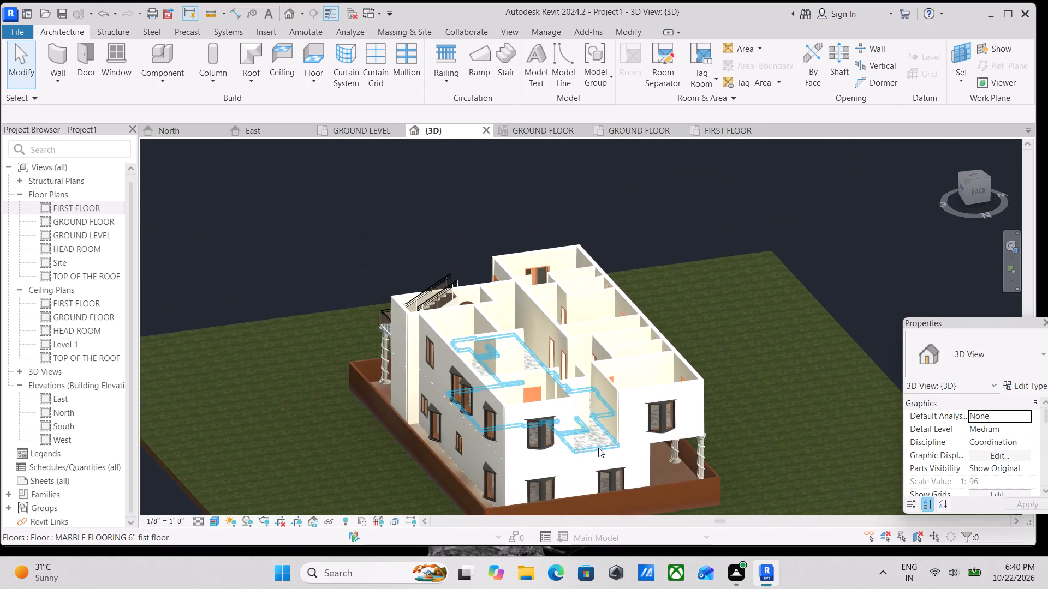
middle_click_drag(511, 432, 852, 409, "shift")
scroll(566, 330, "up", 5)
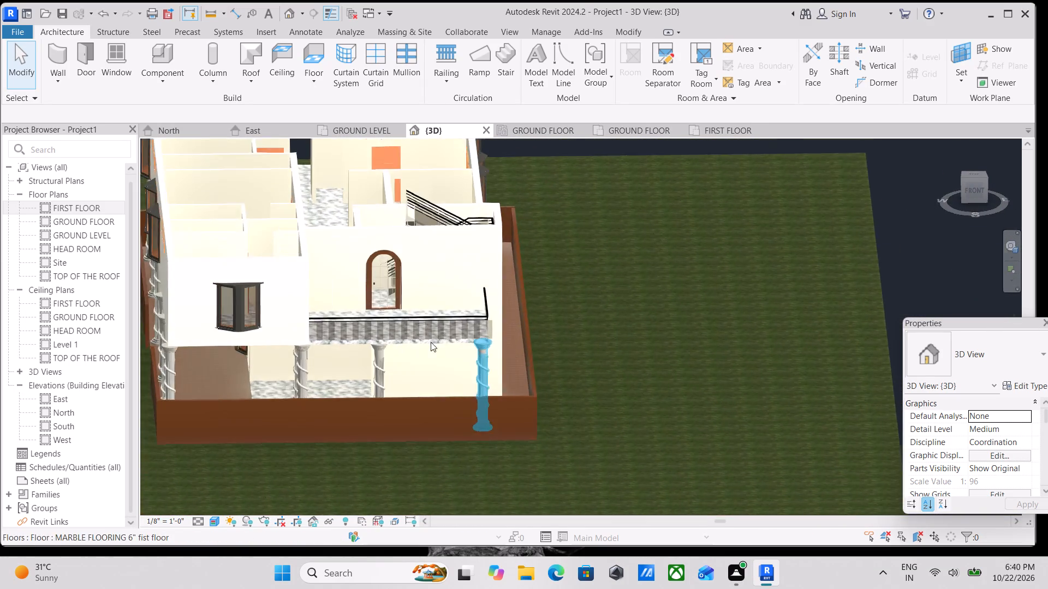
scroll(431, 342, "up", 3)
scroll(343, 347, "up", 3)
scroll(366, 334, "down", 3)
middle_click_drag(366, 334, 432, 329)
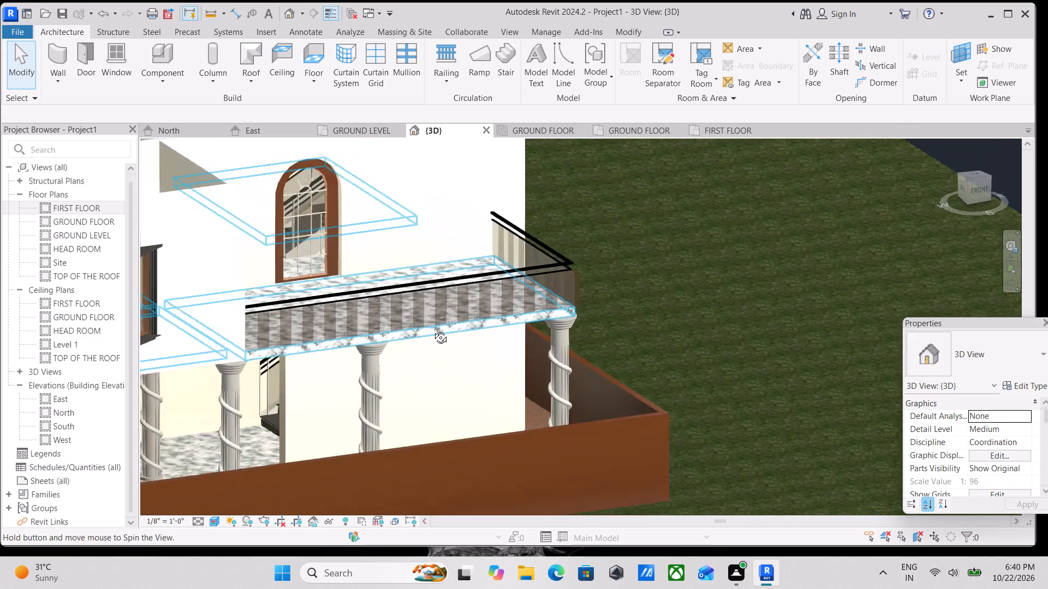
Examine the textured house from its side and from above the rear, around the upper-floor rooms.
middle_click_drag(432, 329, 171, 339)
scroll(377, 377, "down", 1)
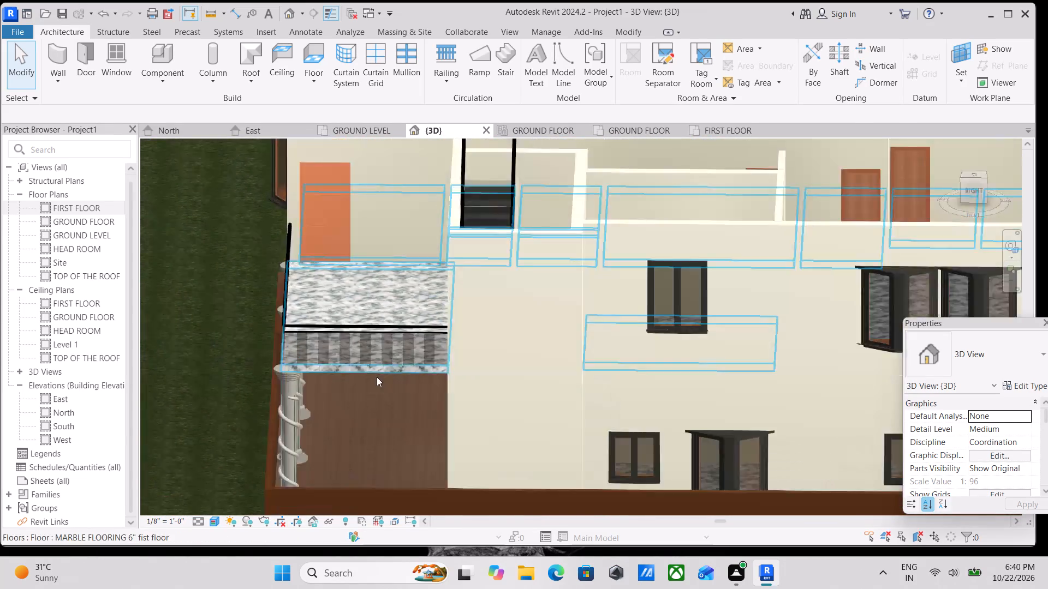
scroll(377, 377, "down", 2)
scroll(525, 387, "down", 2, "shift")
middle_click_drag(528, 386, 390, 383, "shift")
scroll(427, 378, "down", 2)
middle_click_drag(427, 378, 416, 333)
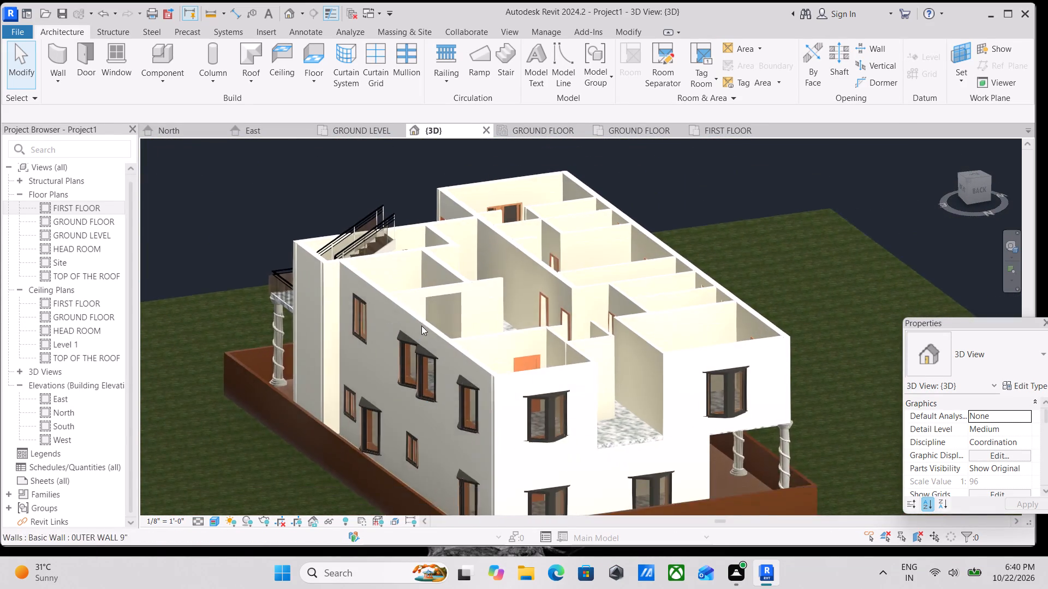
scroll(626, 469, "up", 1, "shift")
middle_click_drag(631, 471, 616, 465, "shift")
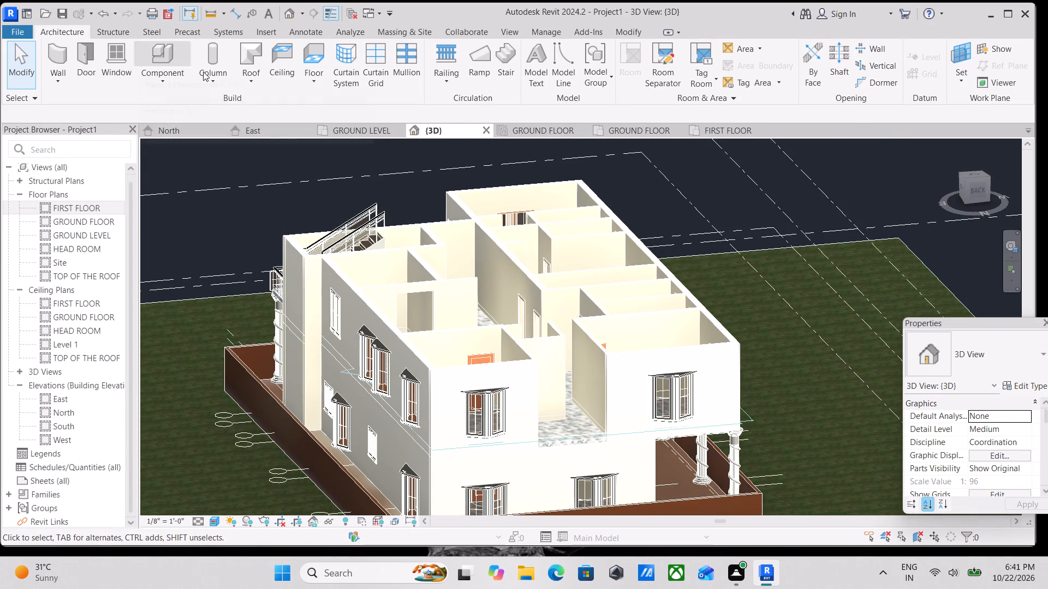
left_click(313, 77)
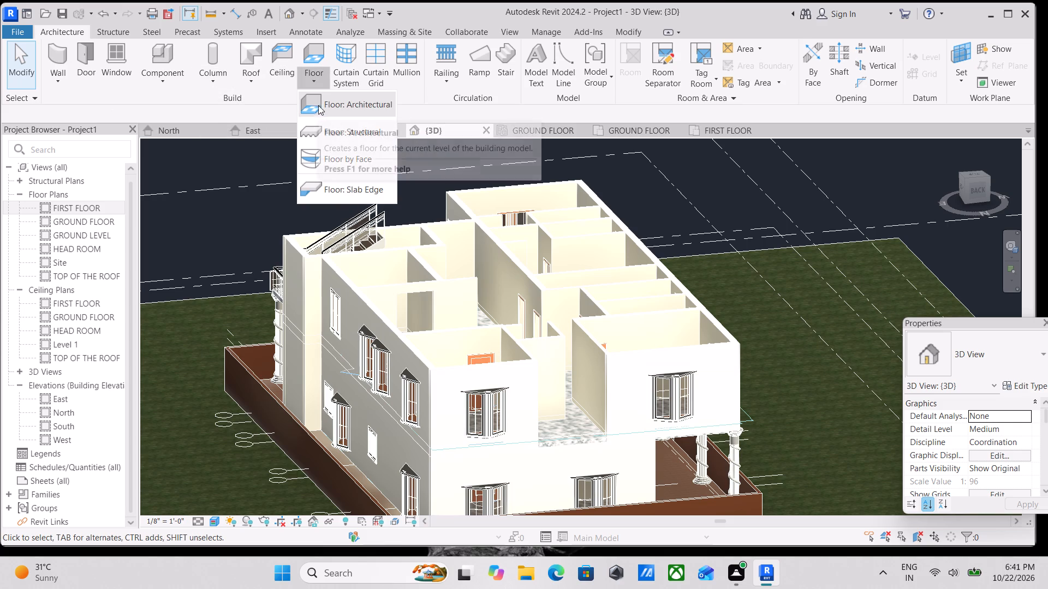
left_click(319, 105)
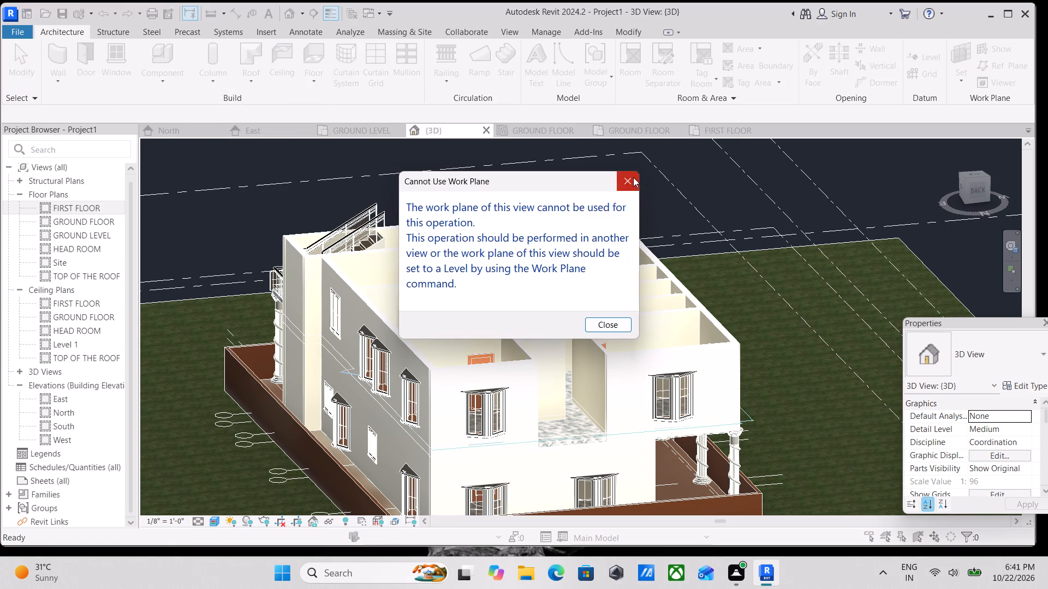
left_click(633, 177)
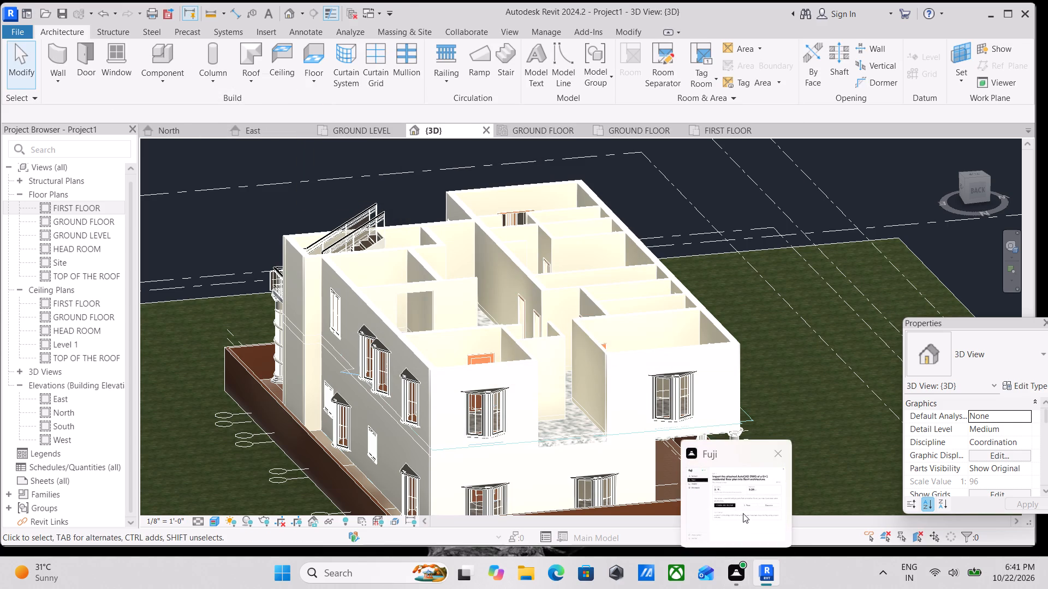
Examine the open edge of the first-floor marble floor between the two rear bedrooms up close.
scroll(576, 422, "up", 4)
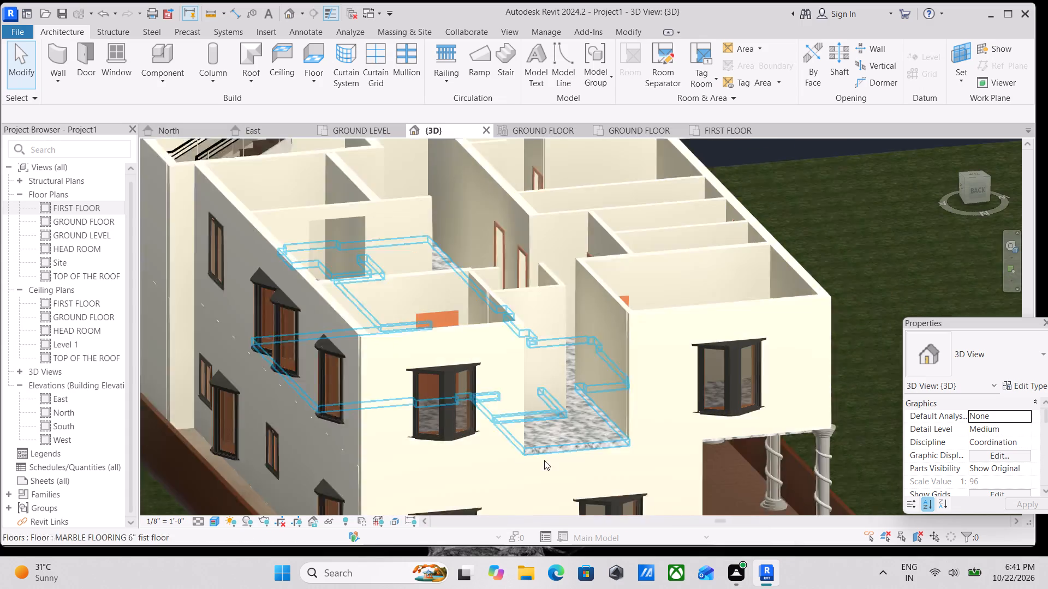
scroll(539, 464, "up", 2)
scroll(564, 414, "down", 2)
scroll(553, 411, "down", 1, "shift")
middle_click_drag(552, 410, 563, 443, "shift")
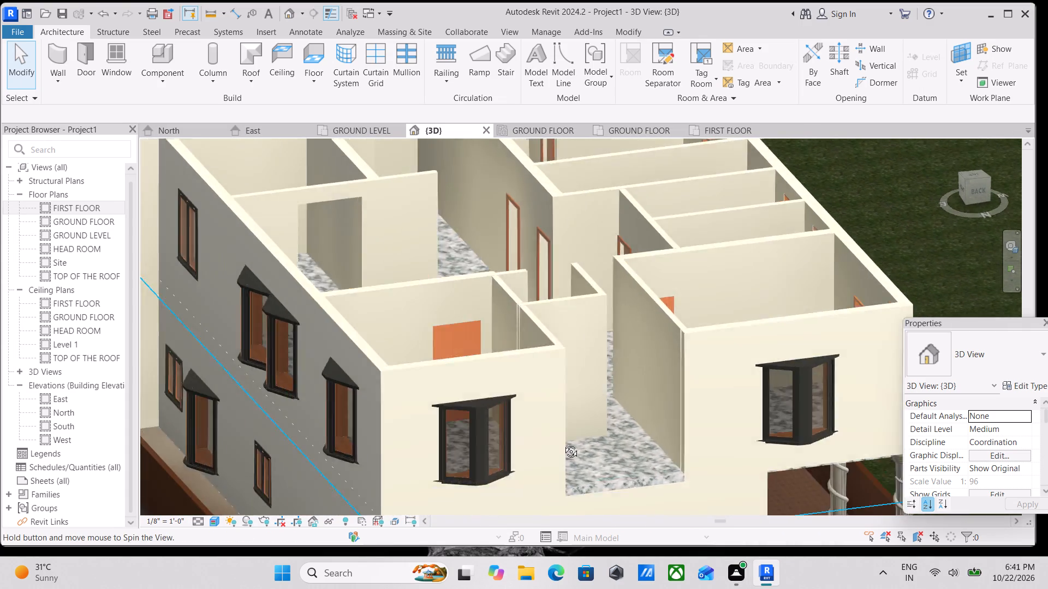
middle_click_drag(563, 443, 555, 439, "shift")
scroll(577, 451, "down", 1)
middle_click_drag(577, 451, 554, 362)
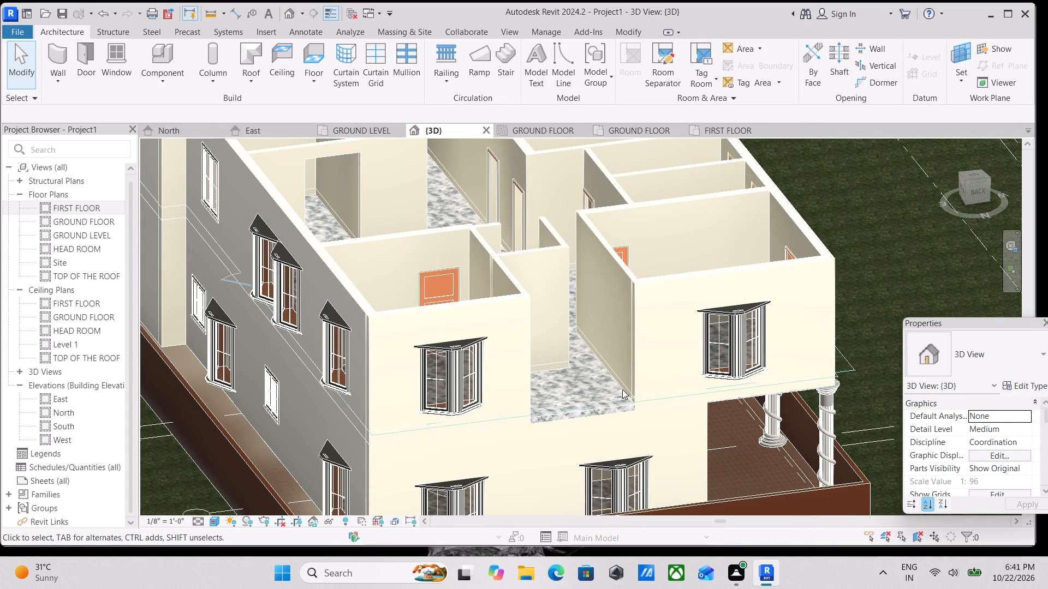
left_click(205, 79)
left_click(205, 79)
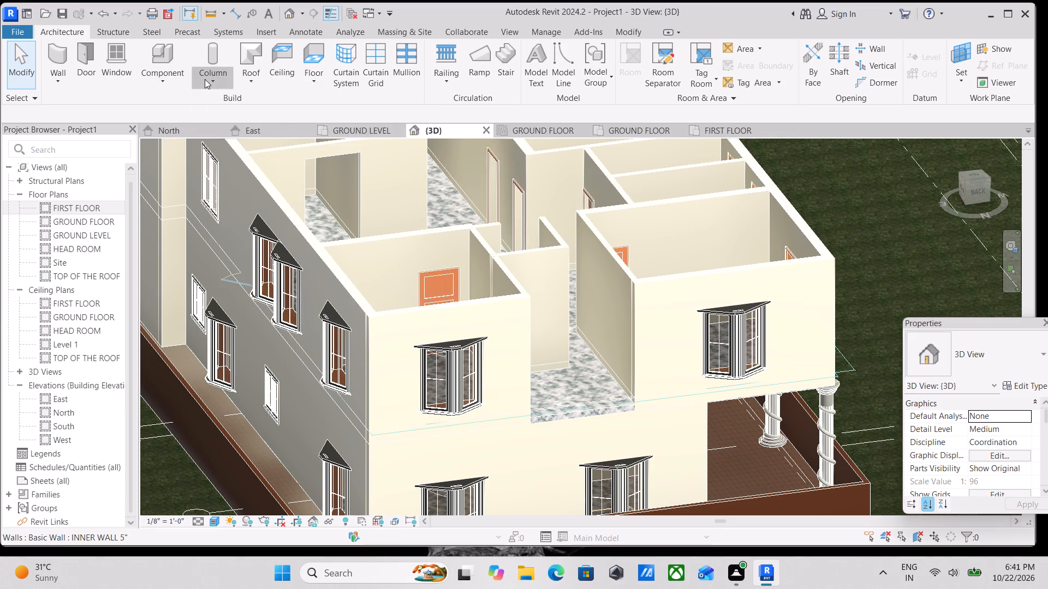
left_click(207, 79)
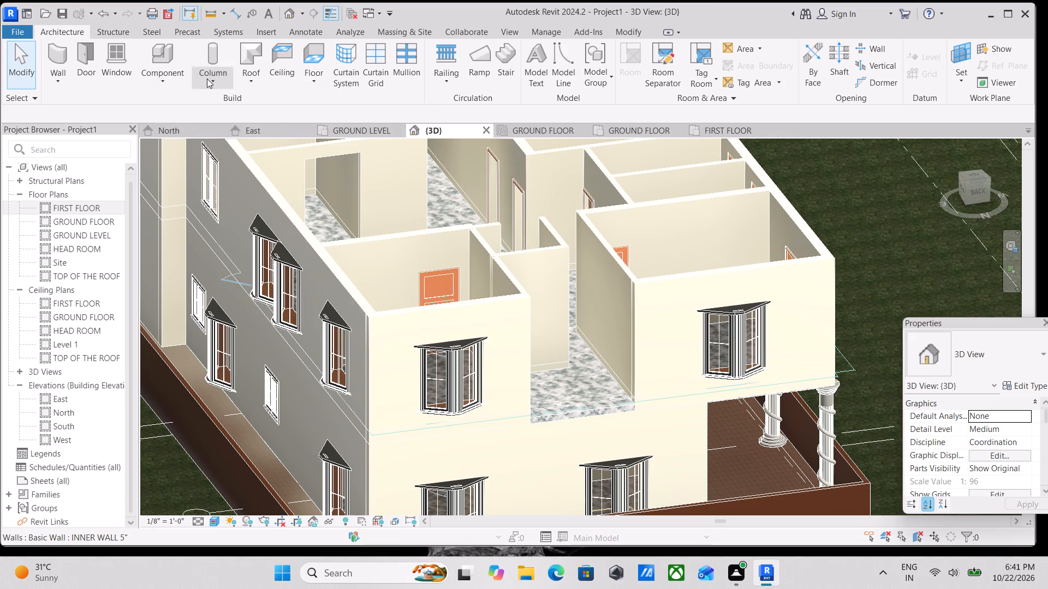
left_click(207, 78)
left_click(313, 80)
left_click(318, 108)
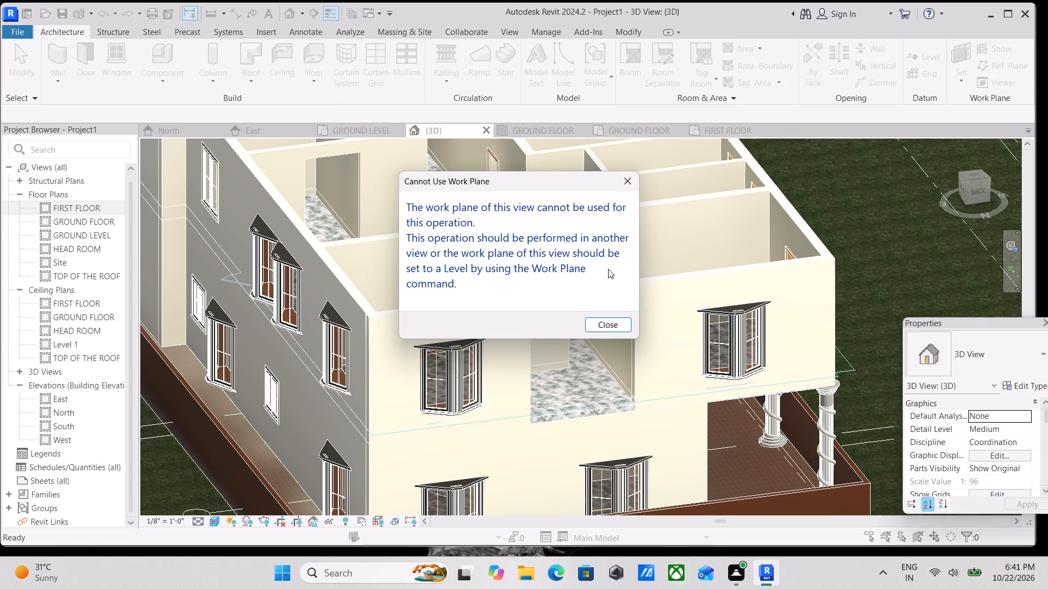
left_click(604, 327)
Turn the 3D view to look straight down at the house and switch its visual style to Shaded.
left_click(972, 172)
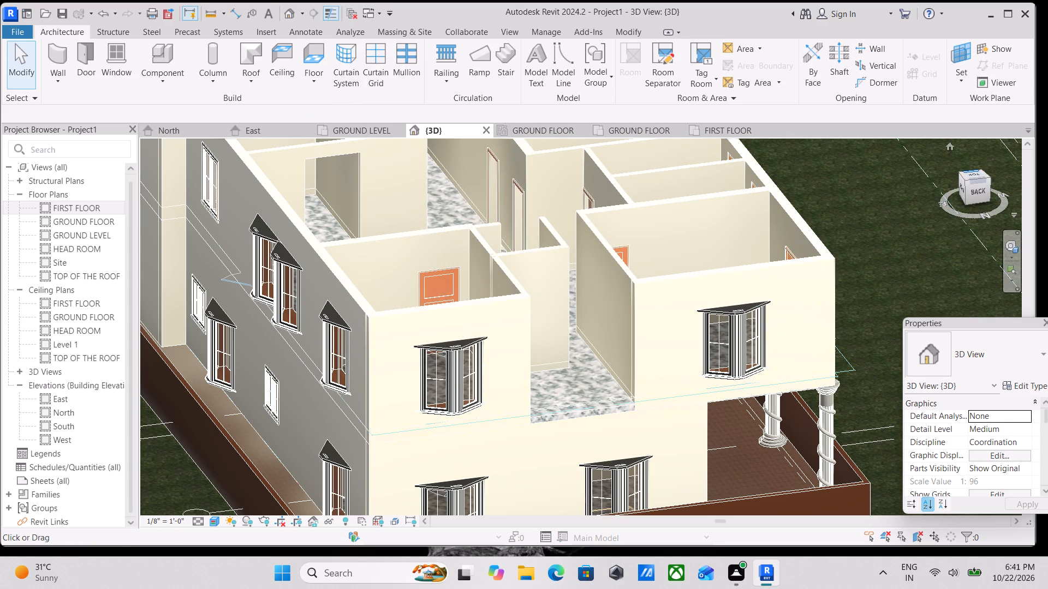
left_click(976, 177)
scroll(669, 237, "up", 2)
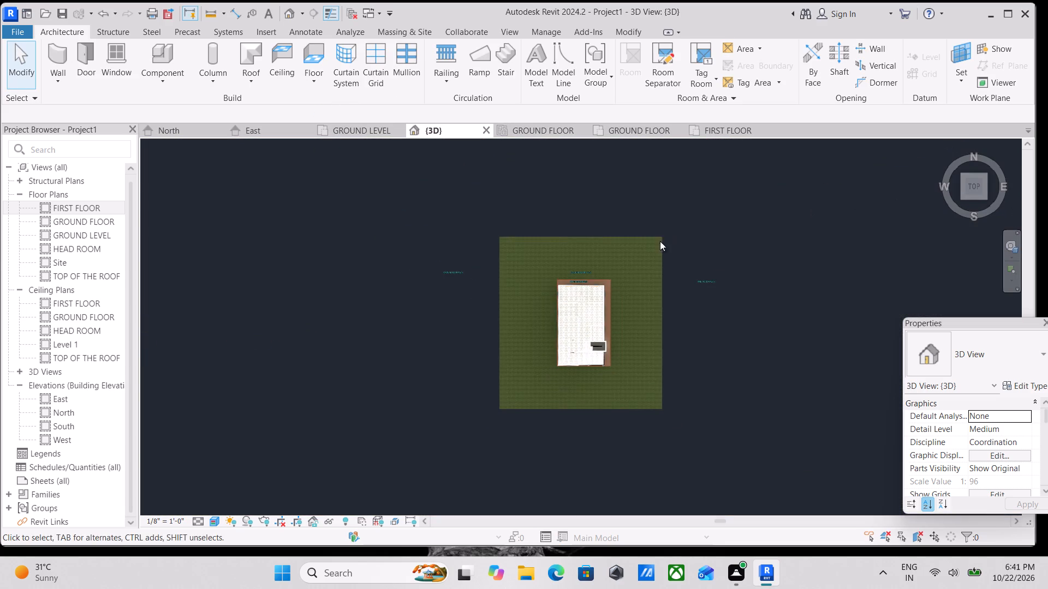
scroll(660, 241, "up", 7)
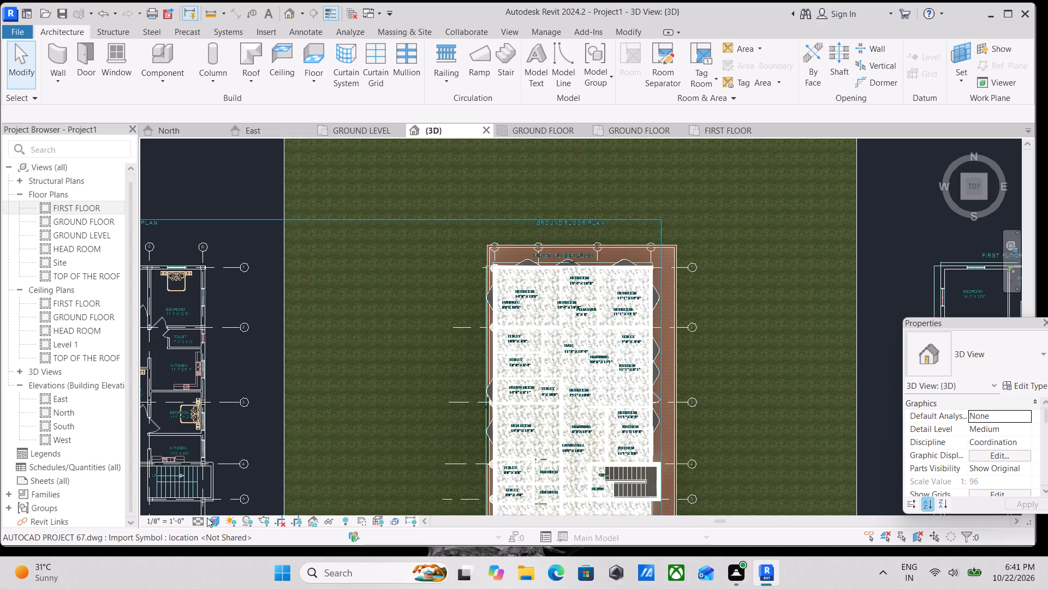
left_click(213, 518)
left_click(240, 465)
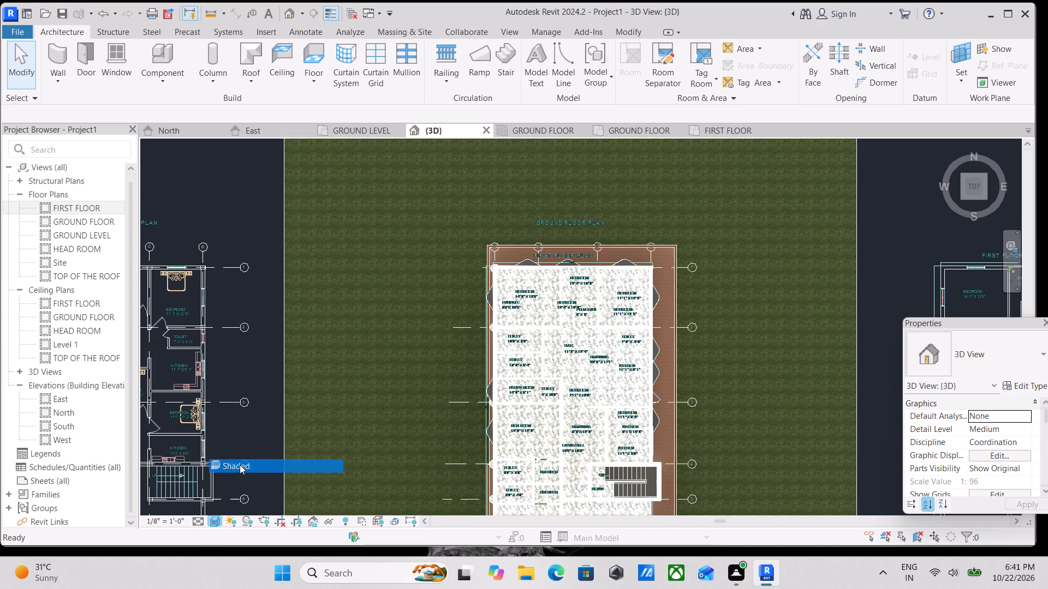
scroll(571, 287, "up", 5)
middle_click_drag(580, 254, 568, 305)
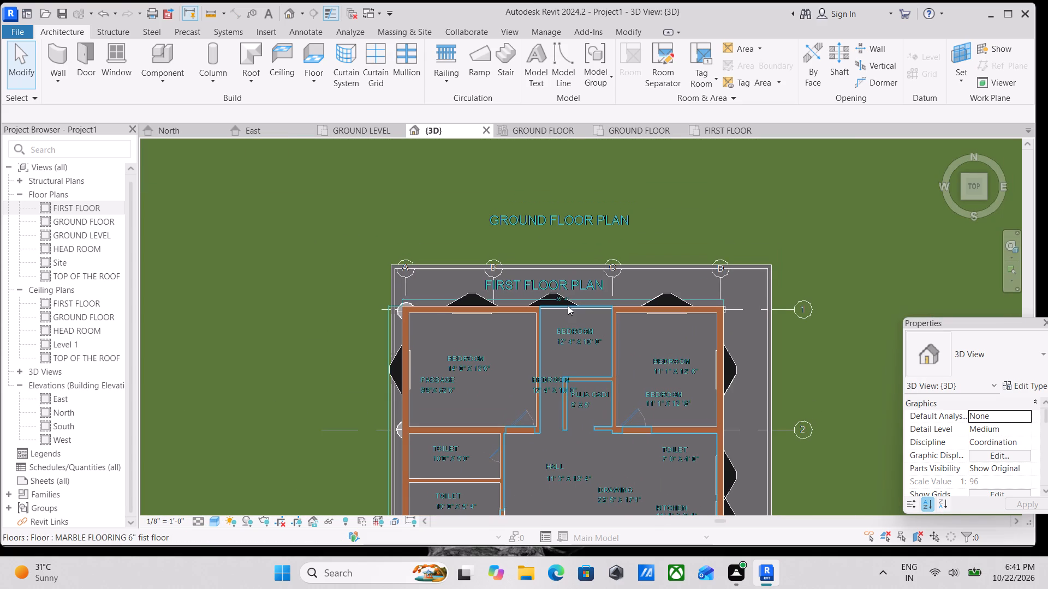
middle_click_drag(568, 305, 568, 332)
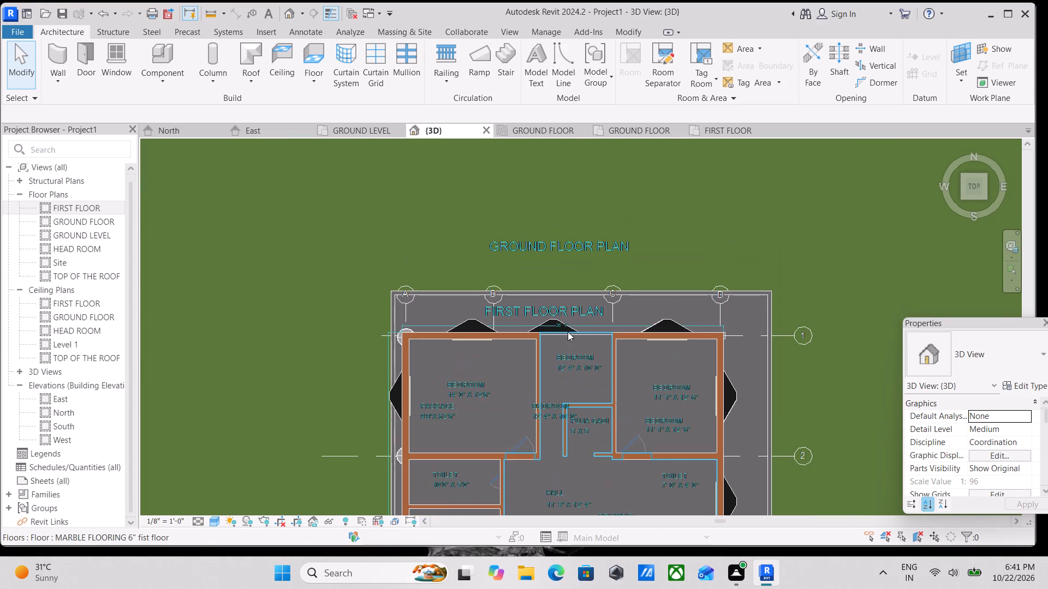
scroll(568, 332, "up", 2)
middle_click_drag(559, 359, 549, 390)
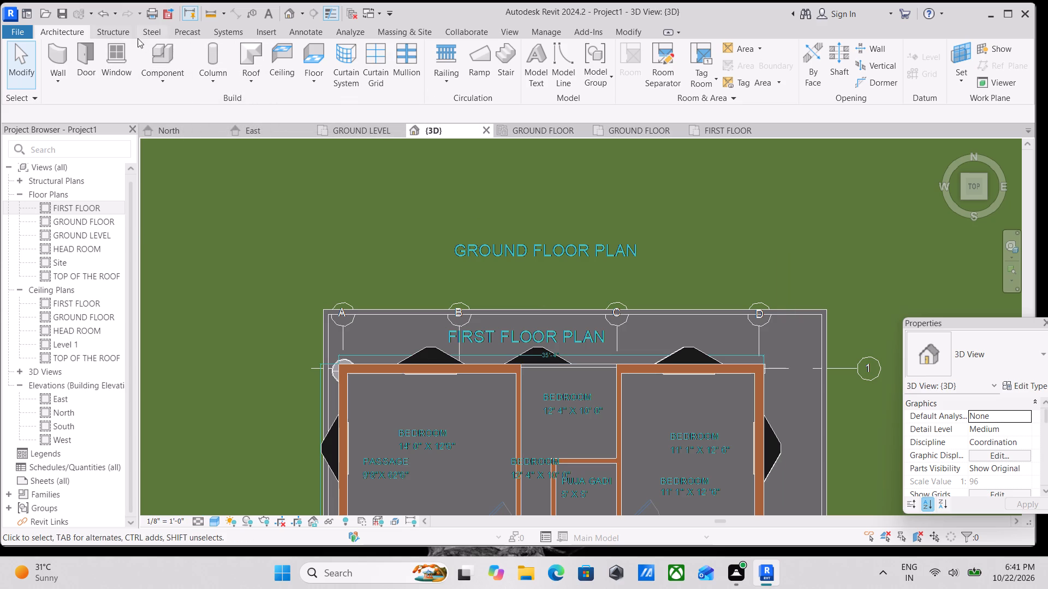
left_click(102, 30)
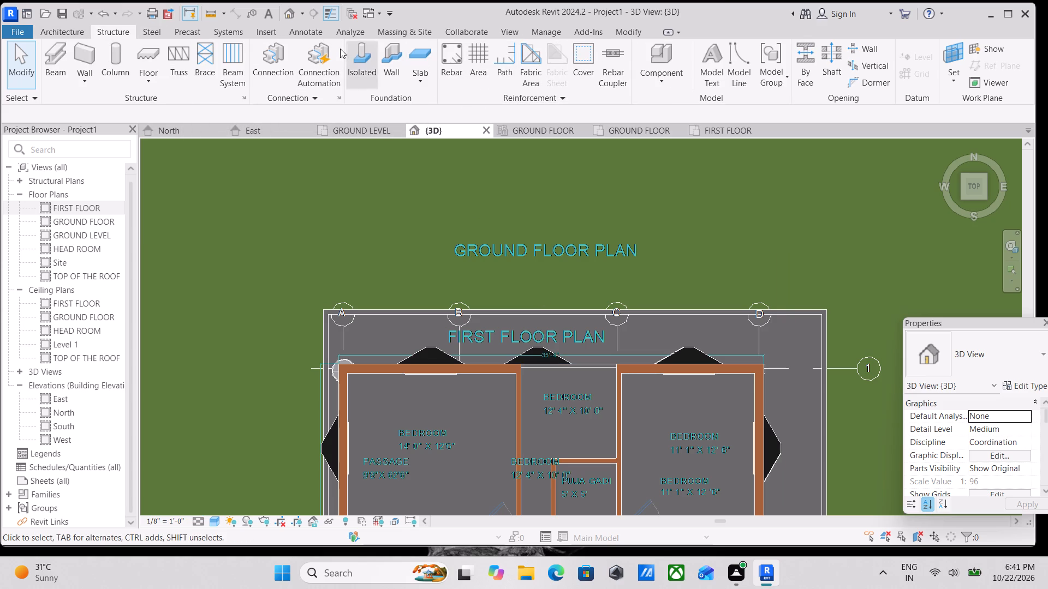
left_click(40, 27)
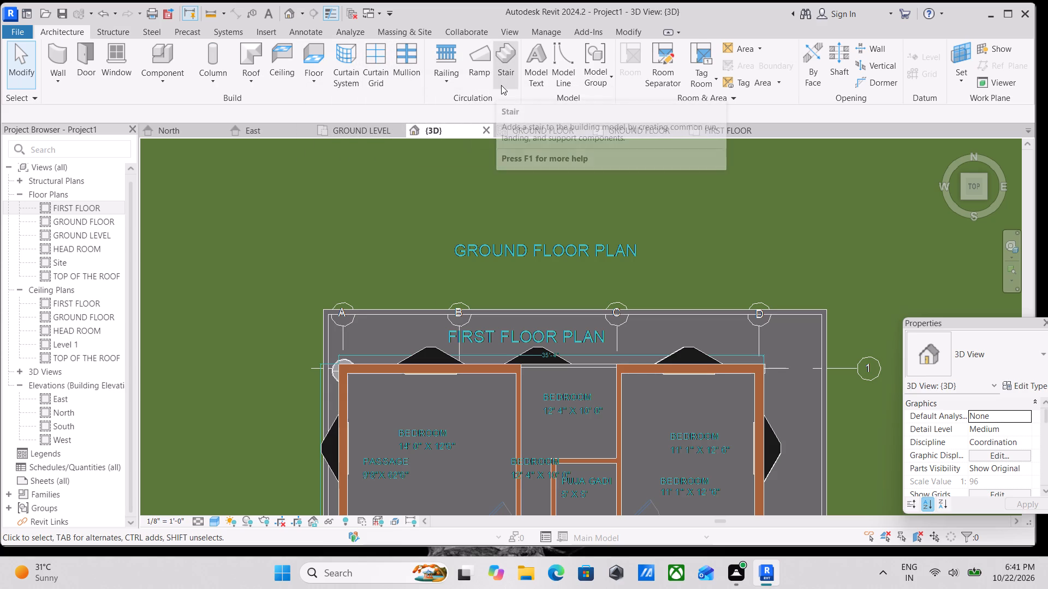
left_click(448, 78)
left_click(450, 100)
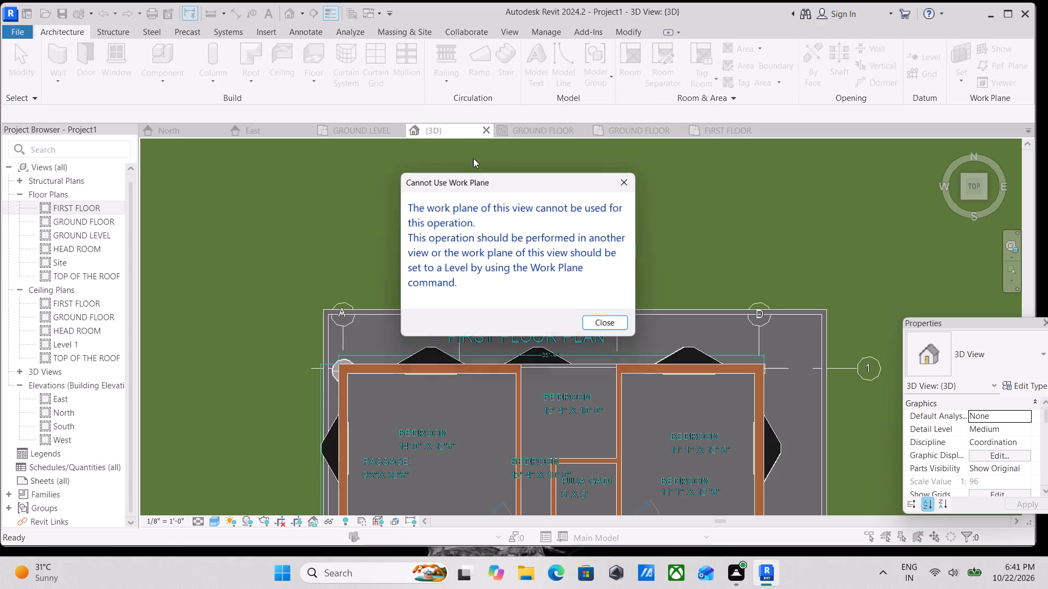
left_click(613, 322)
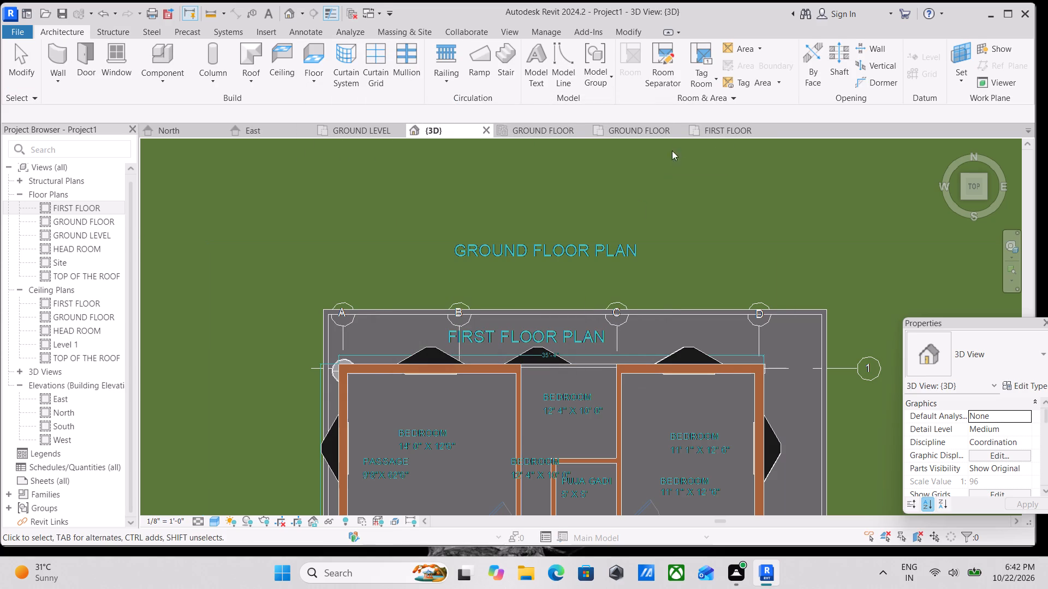
Switch to the FIRST FLOOR plan and bring the open outer edge of the middle bedroom into view.
left_click(720, 129)
middle_click_drag(598, 269, 600, 333)
scroll(600, 333, "down", 3)
middle_click_drag(600, 333, 587, 471)
middle_click_drag(571, 259, 563, 470)
scroll(538, 320, "up", 4)
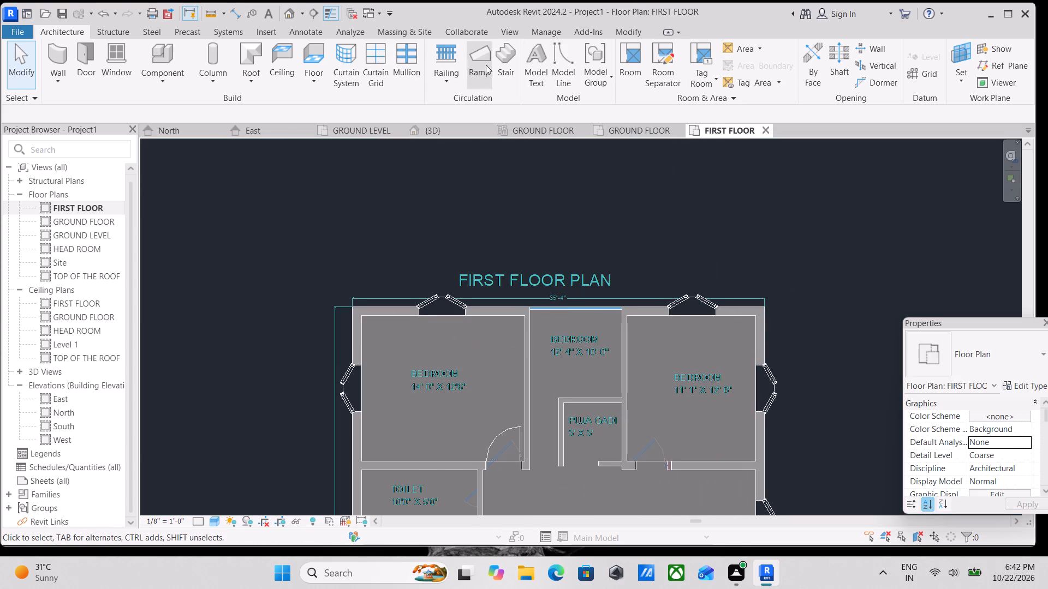
Sketch a Glass Panel - Bottom Fill railing path across the middle bedroom's open outer edge with a 2-inch offset, and finish the railing.
left_click(445, 68)
left_click(448, 99)
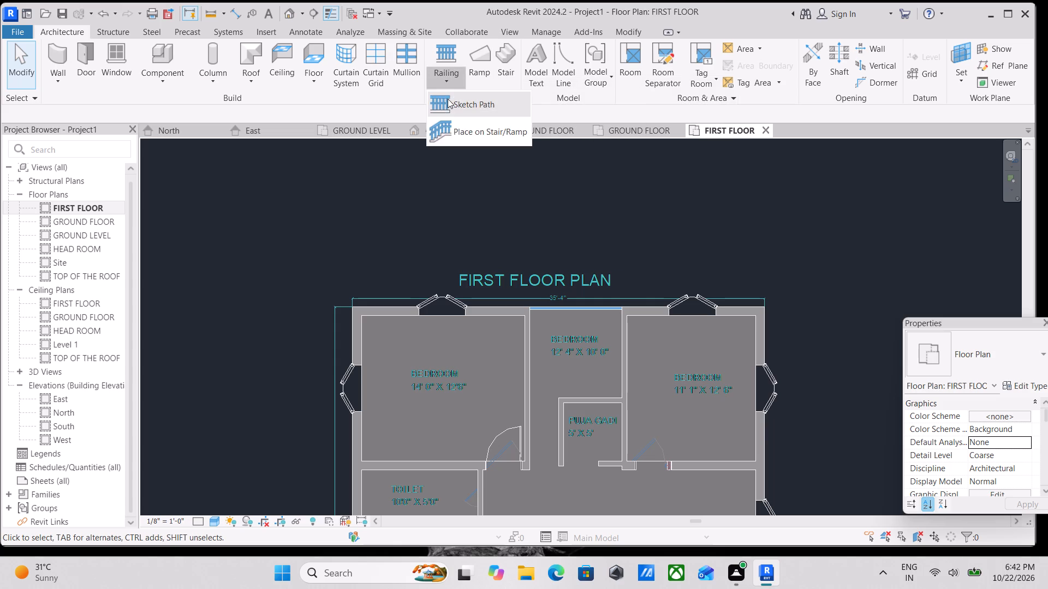
scroll(541, 315, "up", 5)
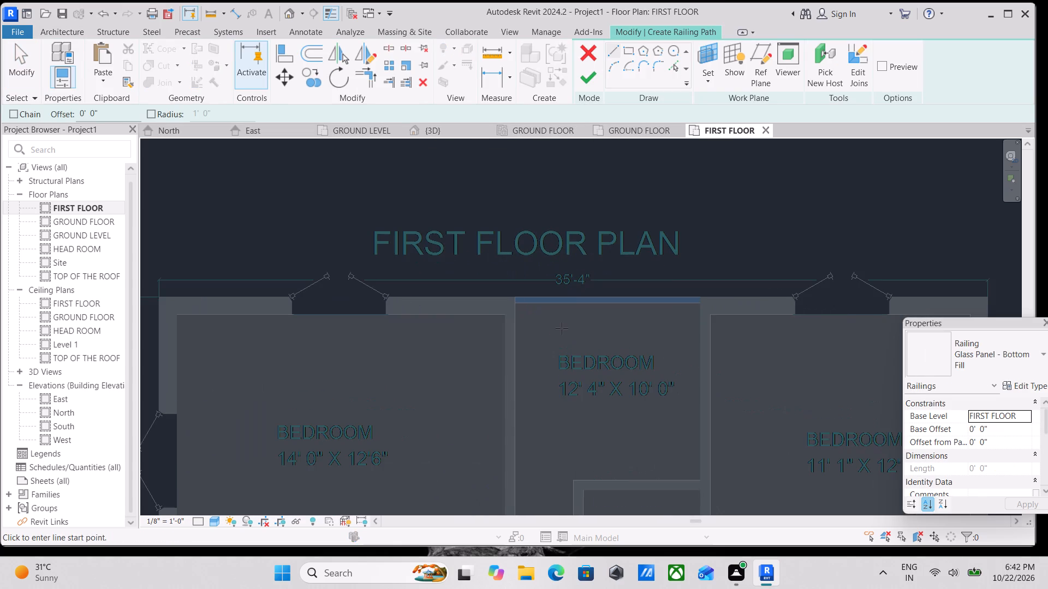
left_click(705, 296)
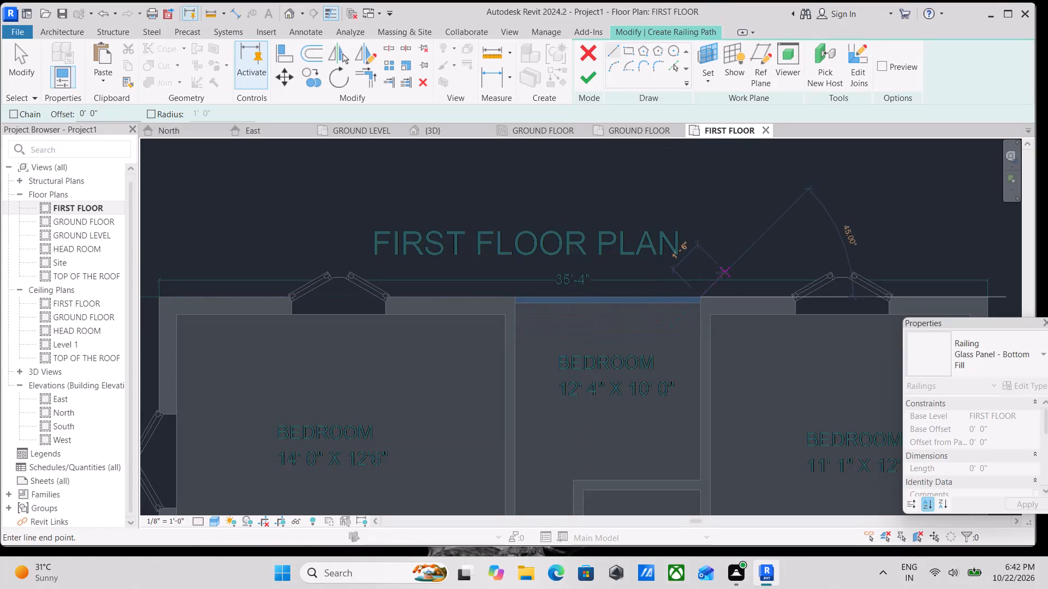
key("Escape")
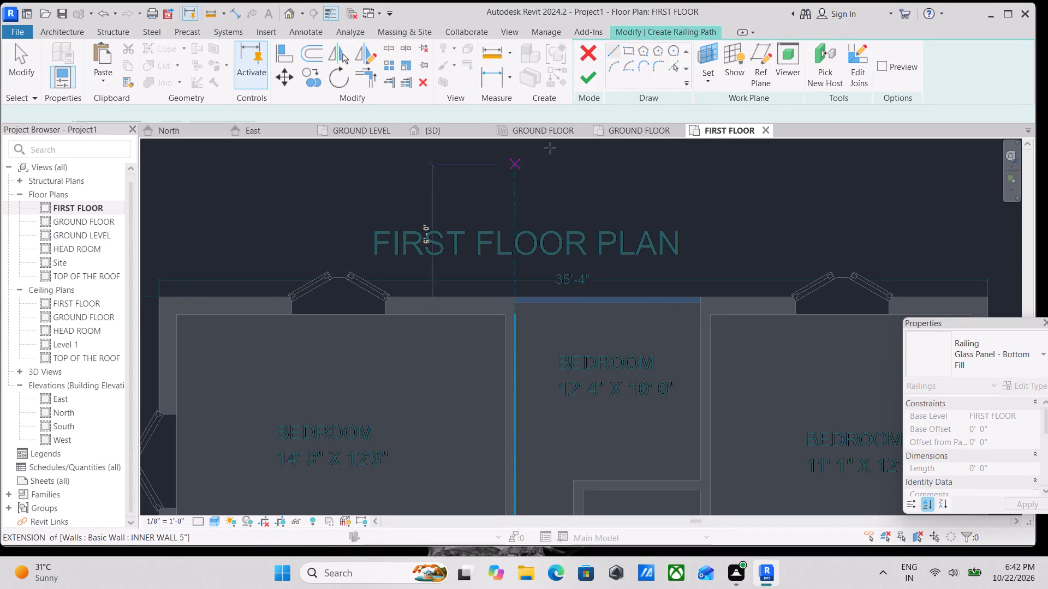
left_click(612, 47)
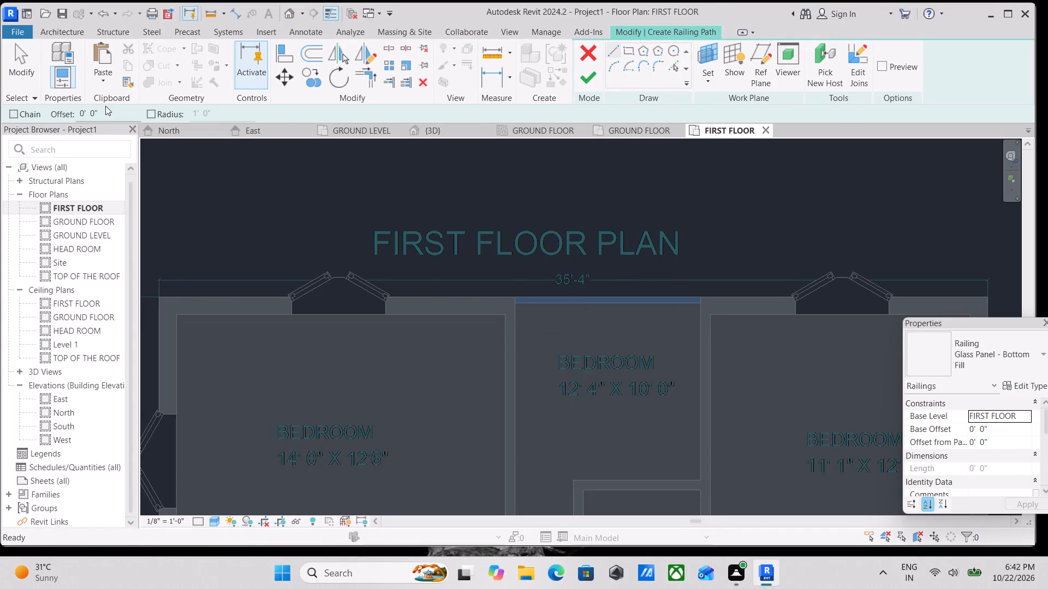
left_click_drag(102, 111, 35, 112)
key("2")
key("shift+quotedbl")
key("Return")
left_click(702, 292)
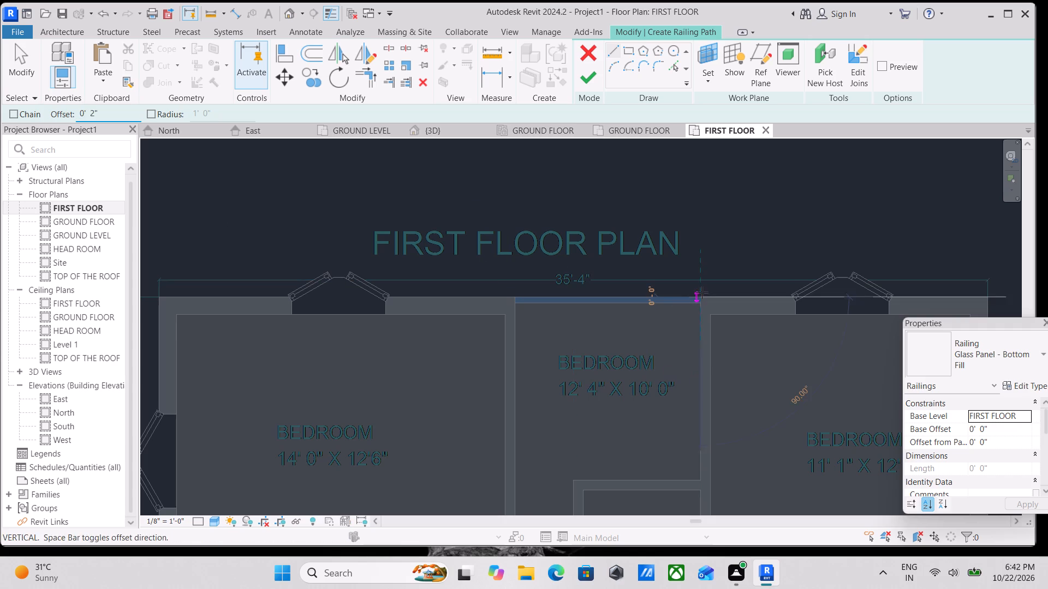
left_click(517, 299)
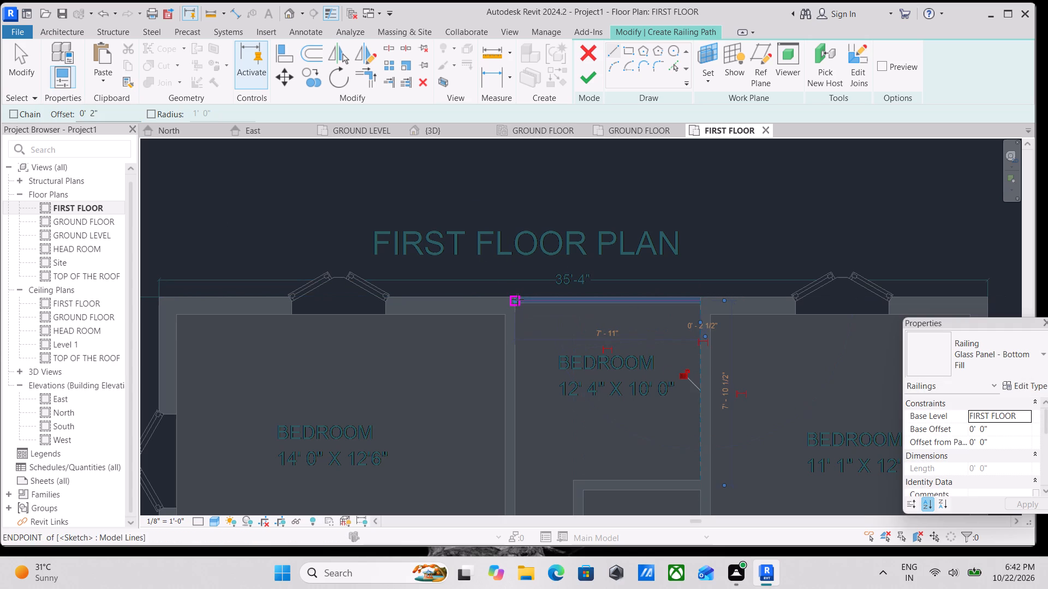
key("Escape")
left_click(585, 73)
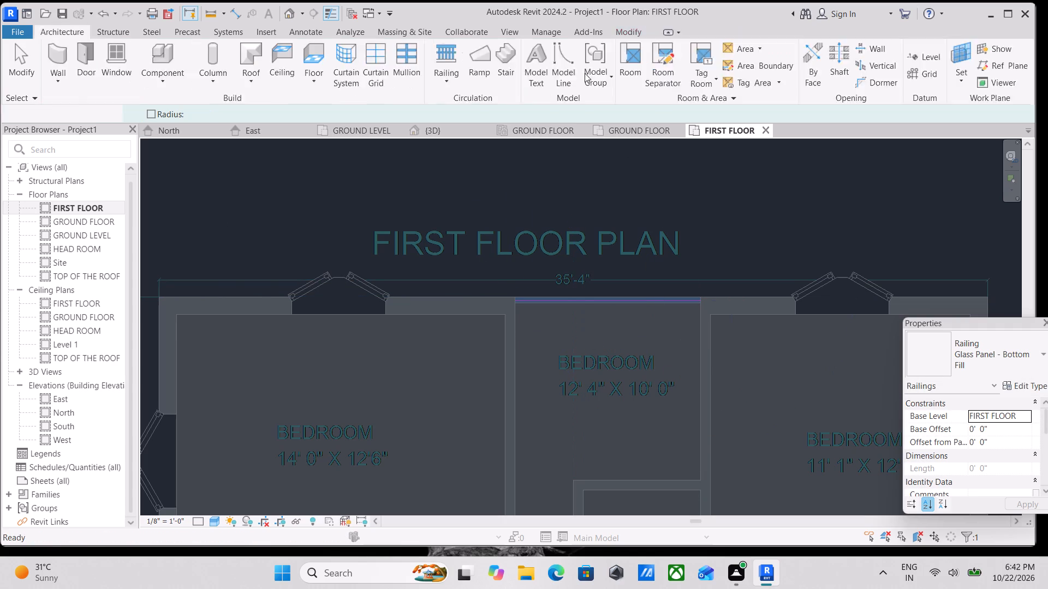
Switch to the 3D view and examine the new glass railing across the open rear edge of the first floor.
scroll(621, 179, "down", 3)
scroll(635, 267, "down", 6)
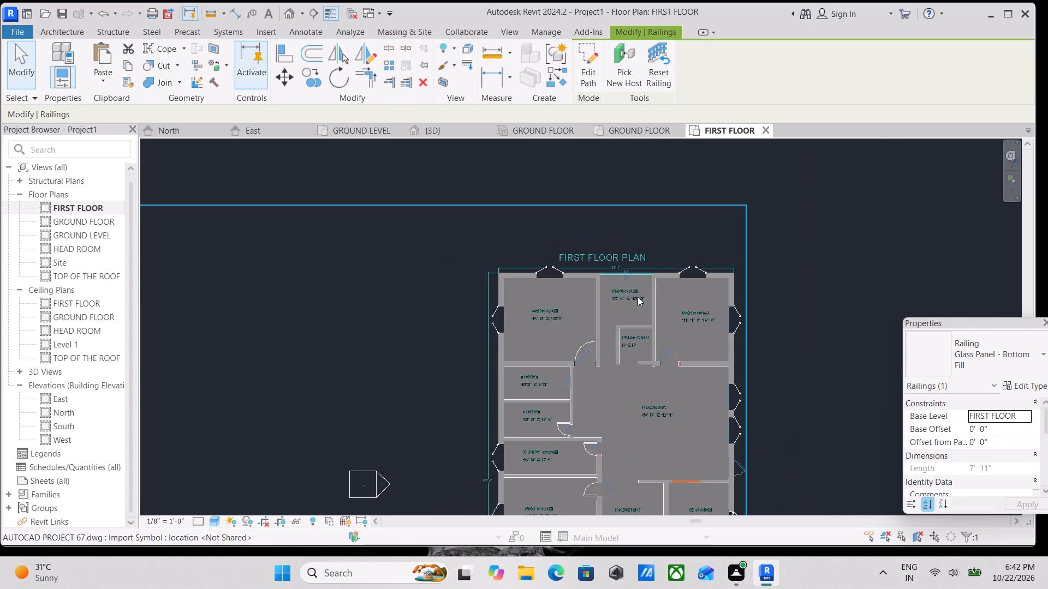
scroll(638, 297, "down", 3)
key("Escape")
scroll(638, 297, "down", 2)
middle_click_drag(652, 301, 599, 318, "shift")
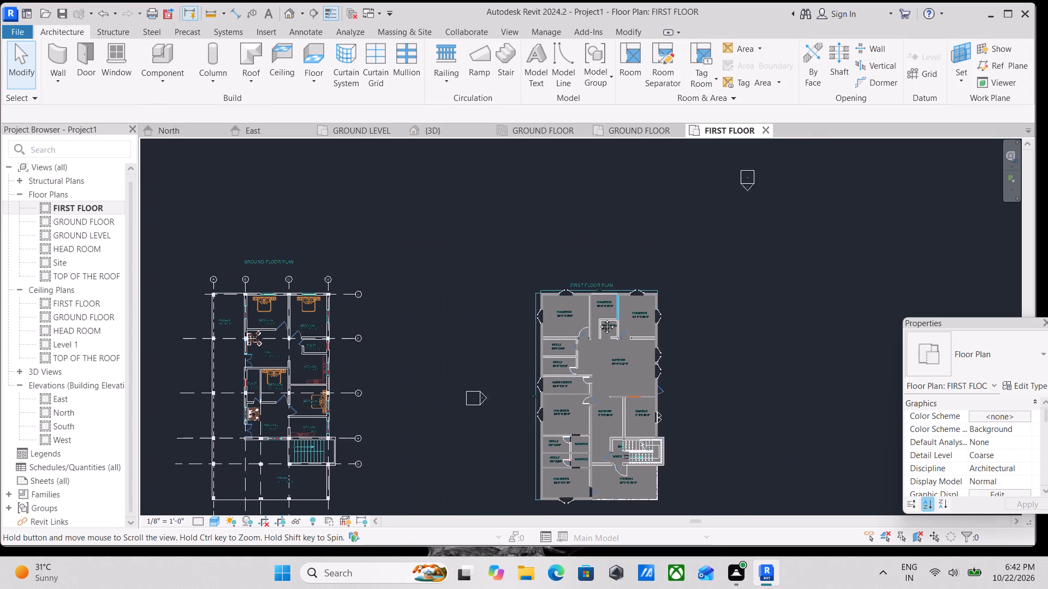
middle_click_drag(599, 318, 553, 321, "shift")
scroll(553, 354, "down", 2)
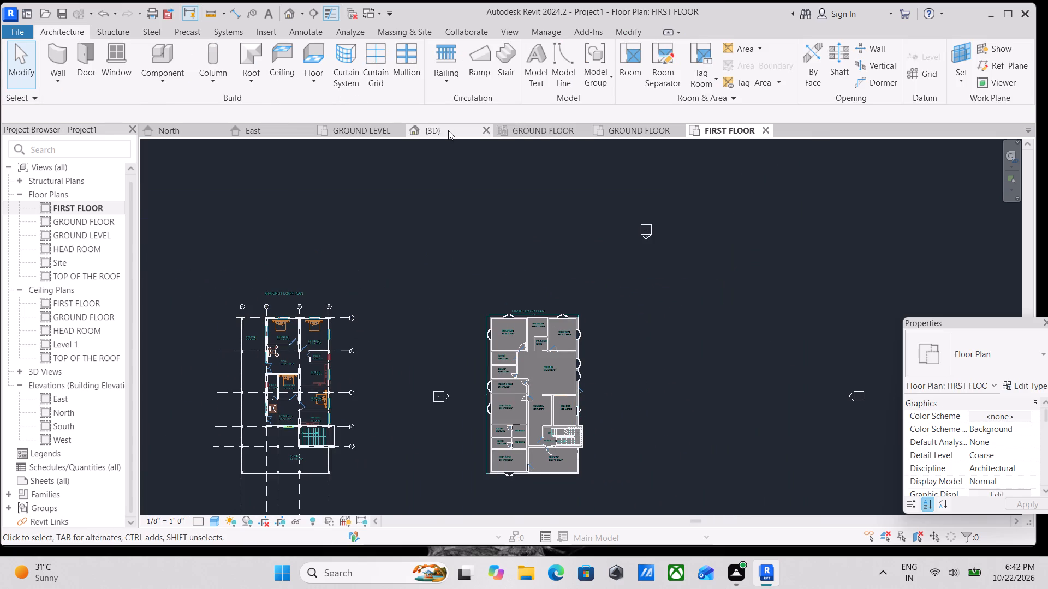
left_click(448, 130)
scroll(568, 350, "down", 2, "shift")
middle_click_drag(568, 350, 664, 219, "shift")
middle_click_drag(602, 350, 628, 62)
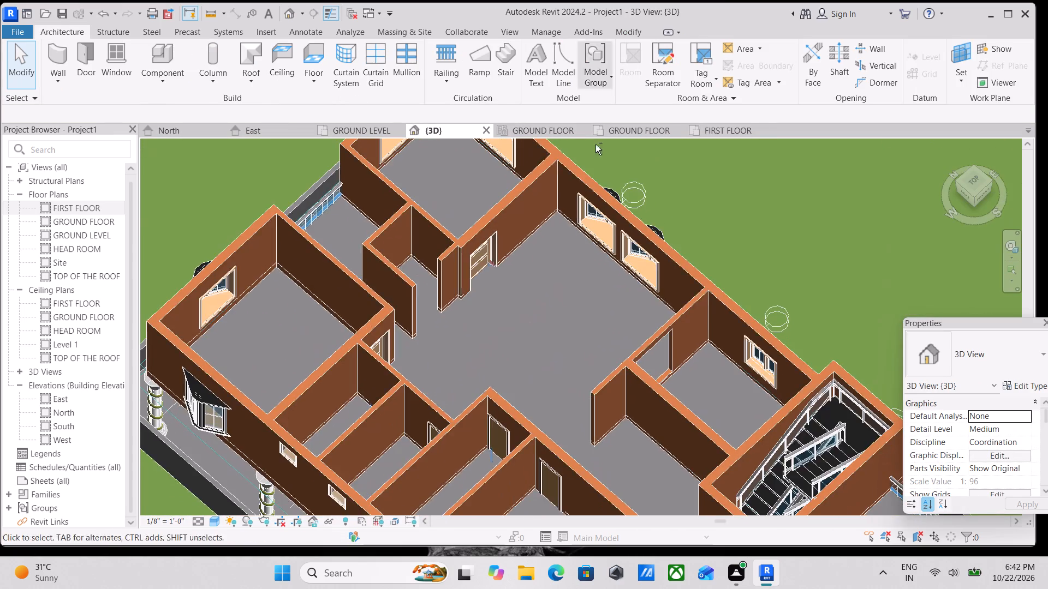
middle_click_drag(472, 381, 656, 133, "shift")
middle_click_drag(521, 417, 639, 179)
middle_click_drag(499, 244, 534, 216, "shift")
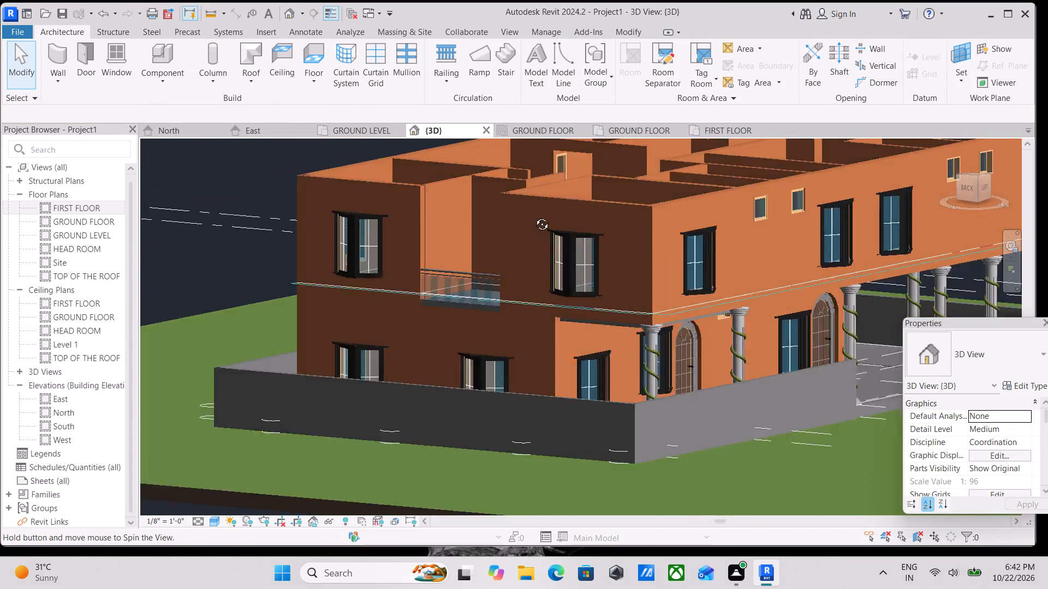
middle_click_drag(534, 216, 568, 216, "shift")
scroll(583, 293, "up", 6)
scroll(613, 312, "down", 3)
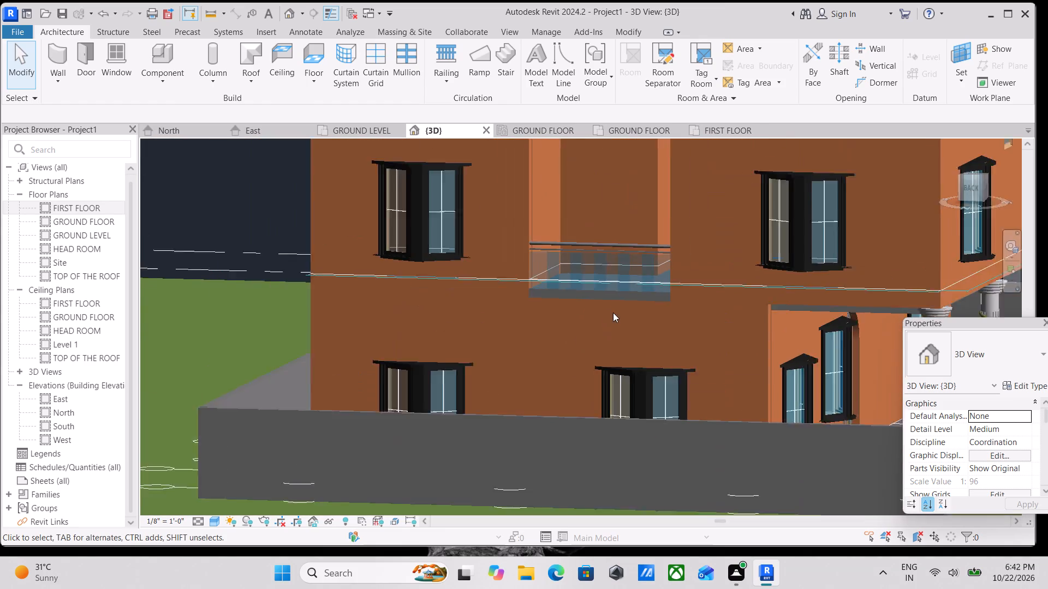
scroll(613, 312, "down", 6)
Examine the whole house in 3D from all sides, including the front balcony railing, columns and compound wall.
middle_click_drag(664, 309, 546, 323, "shift")
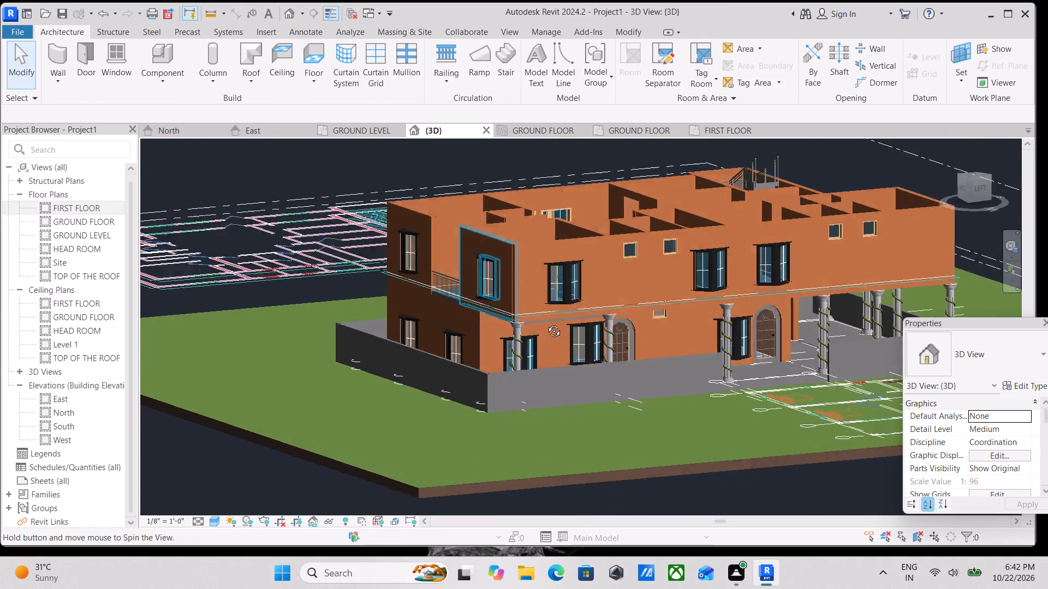
middle_click_drag(546, 323, 205, 318, "shift")
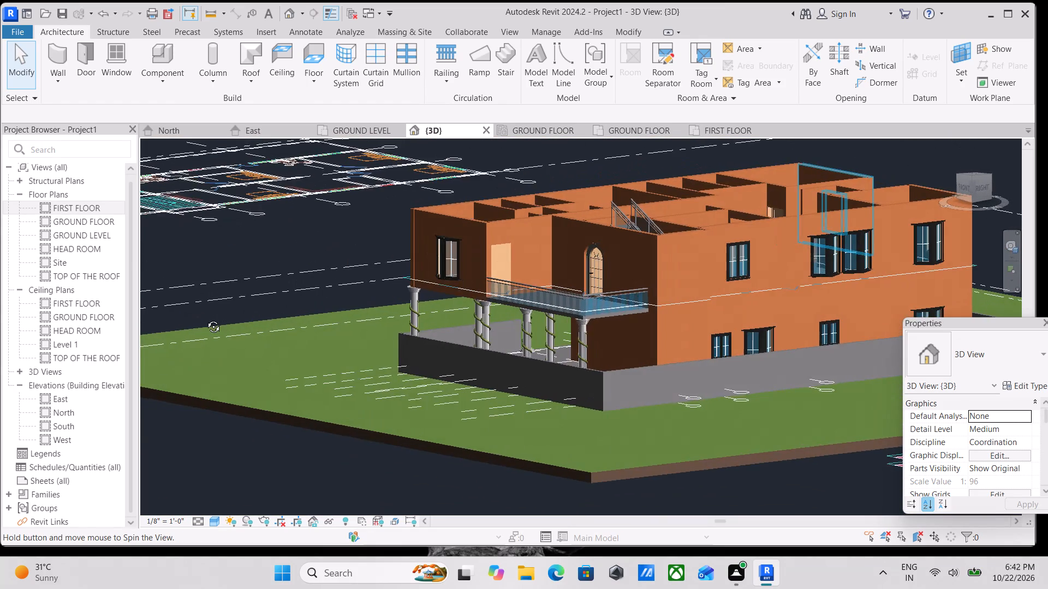
middle_click_drag(205, 318, 94, 347, "shift")
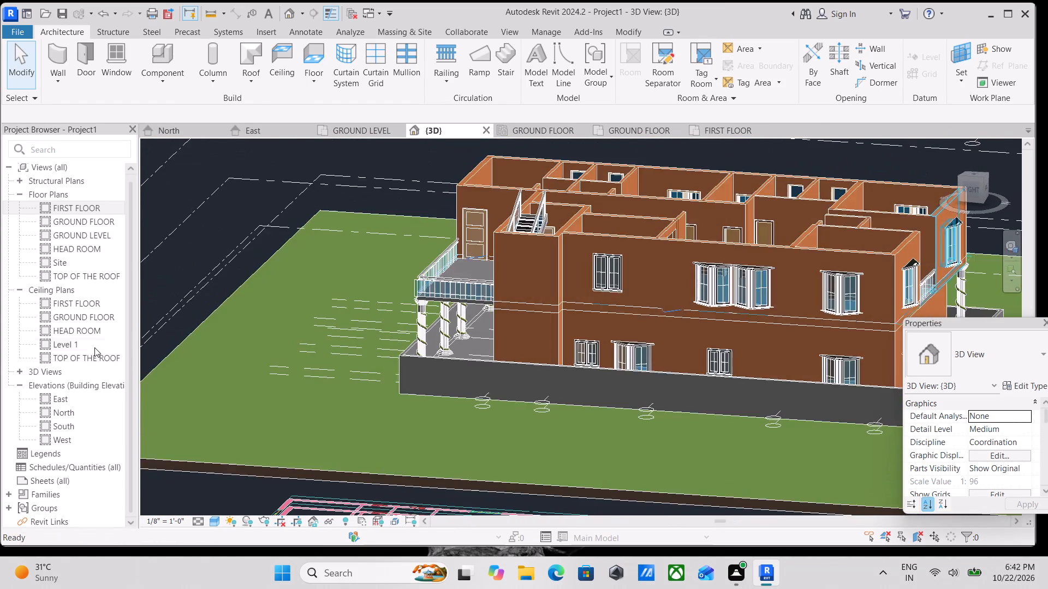
scroll(346, 352, "down", 1)
middle_click_drag(346, 352, 389, 393, "shift")
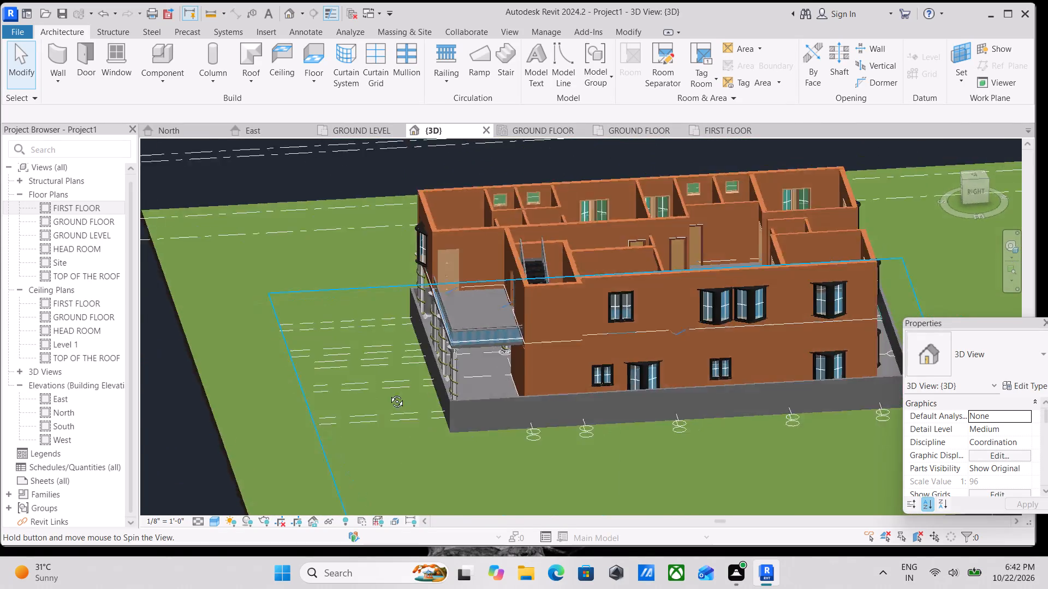
middle_click_drag(389, 393, 114, 362, "shift")
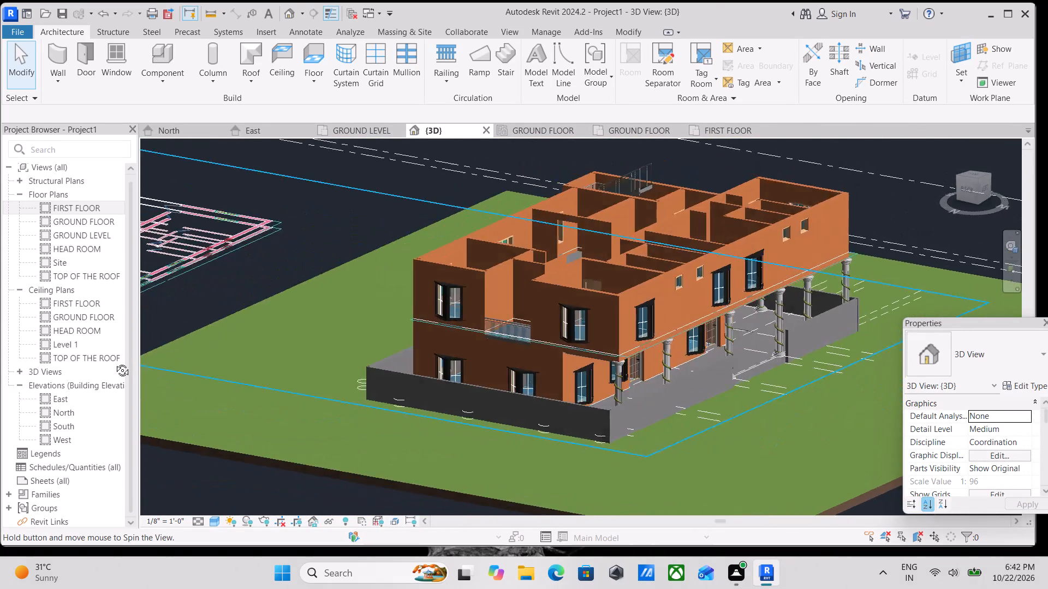
middle_click_drag(114, 362, 47, 350, "shift")
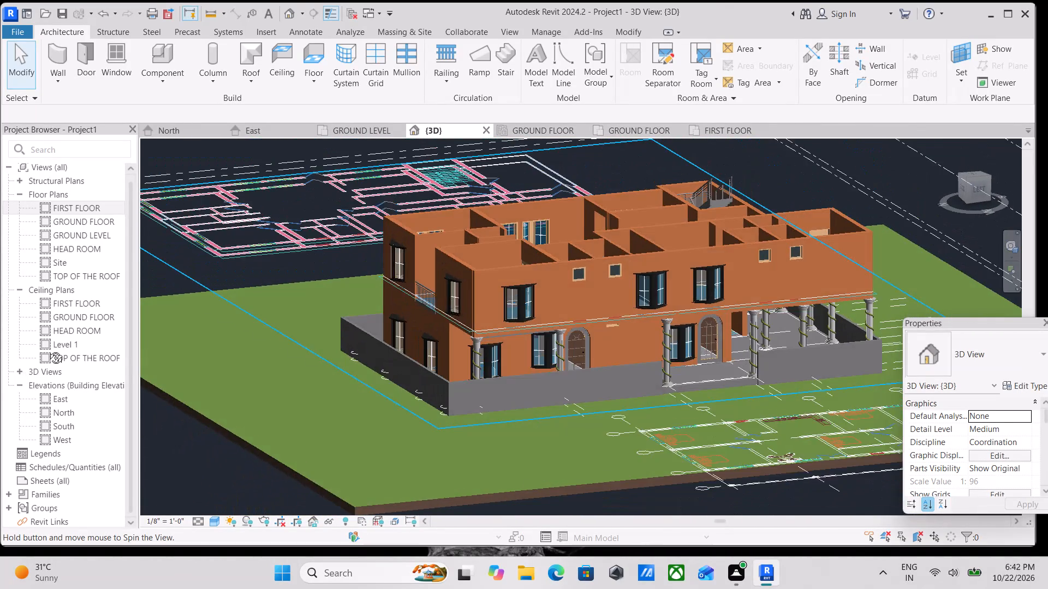
middle_click_drag(47, 350, 25, 353, "shift")
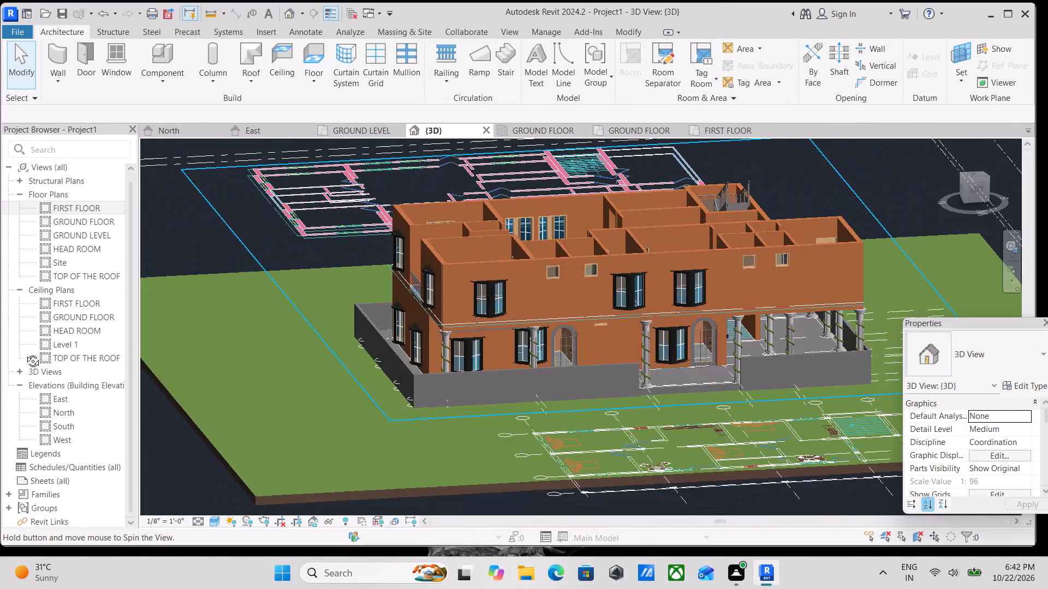
middle_click_drag(25, 353, 1, 365, "shift")
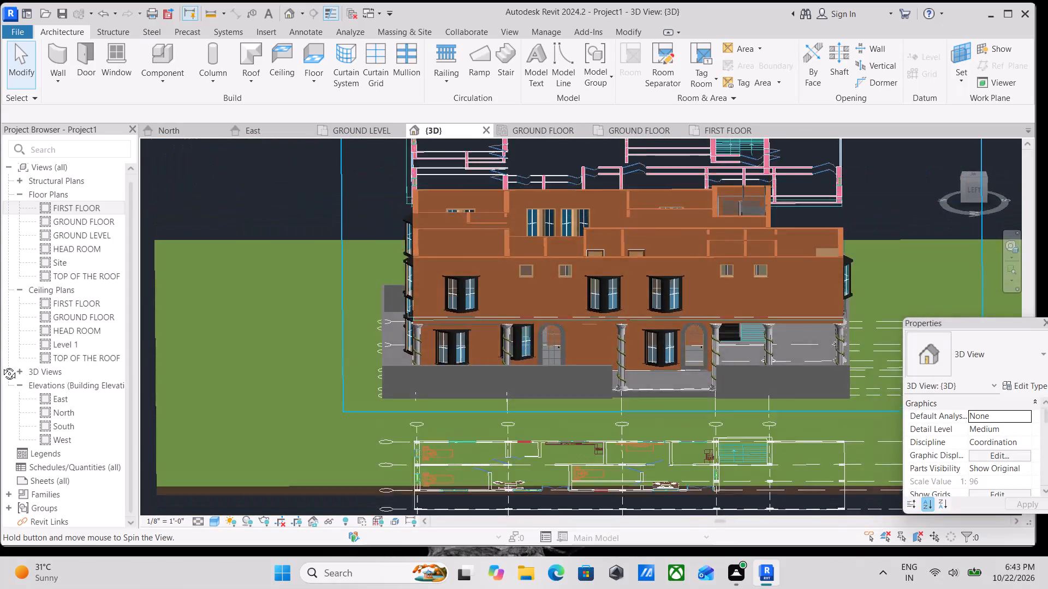
middle_click_drag(1, 365, 41, 339, "shift")
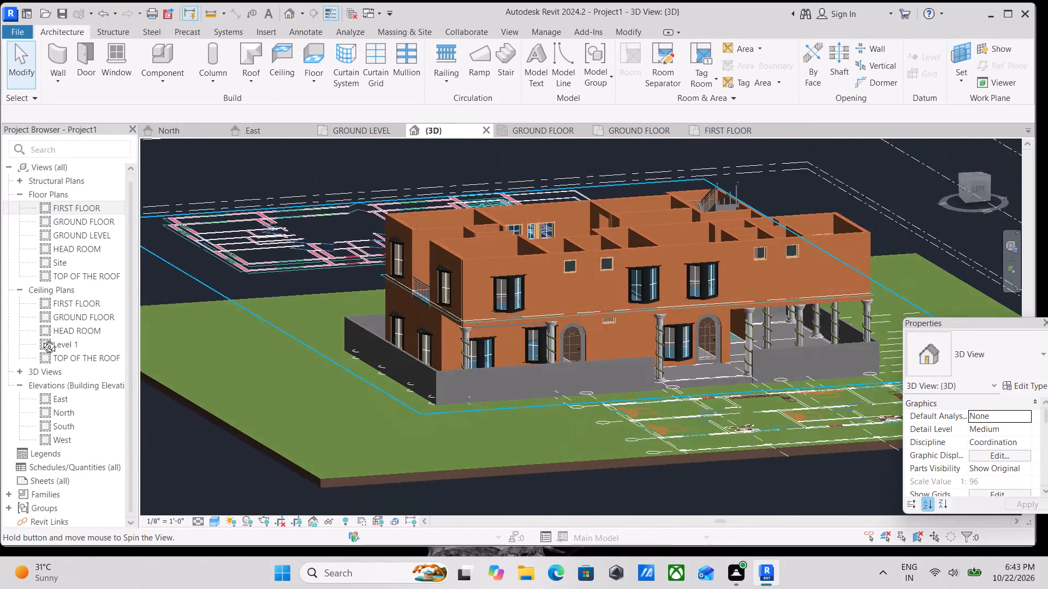
middle_click_drag(41, 339, 261, 359, "shift")
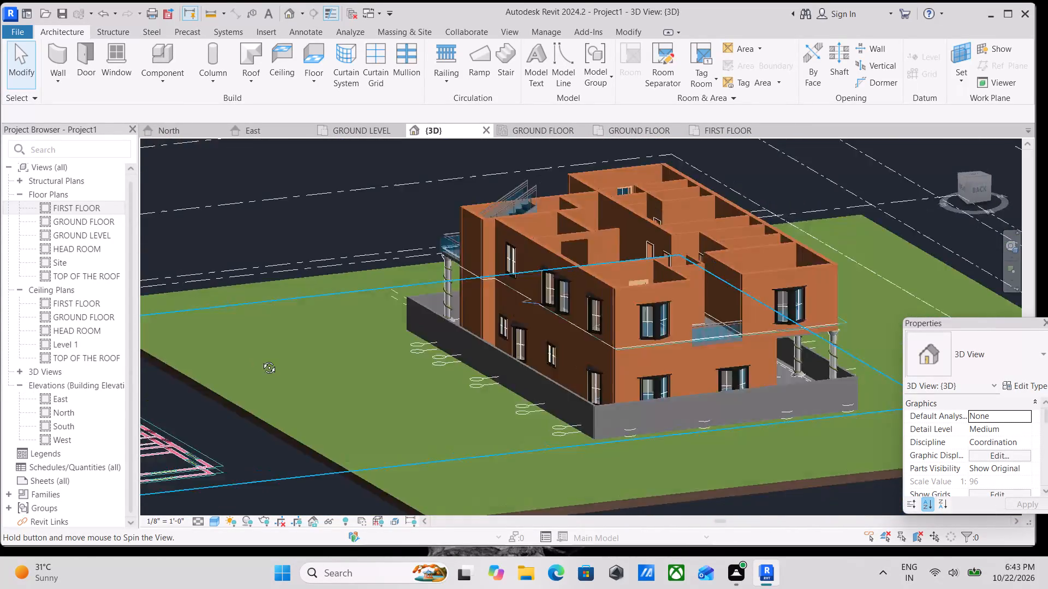
middle_click_drag(261, 359, 0, 381, "shift")
scroll(799, 395, "down", 1)
middle_click_drag(773, 401, 712, 333, "shift")
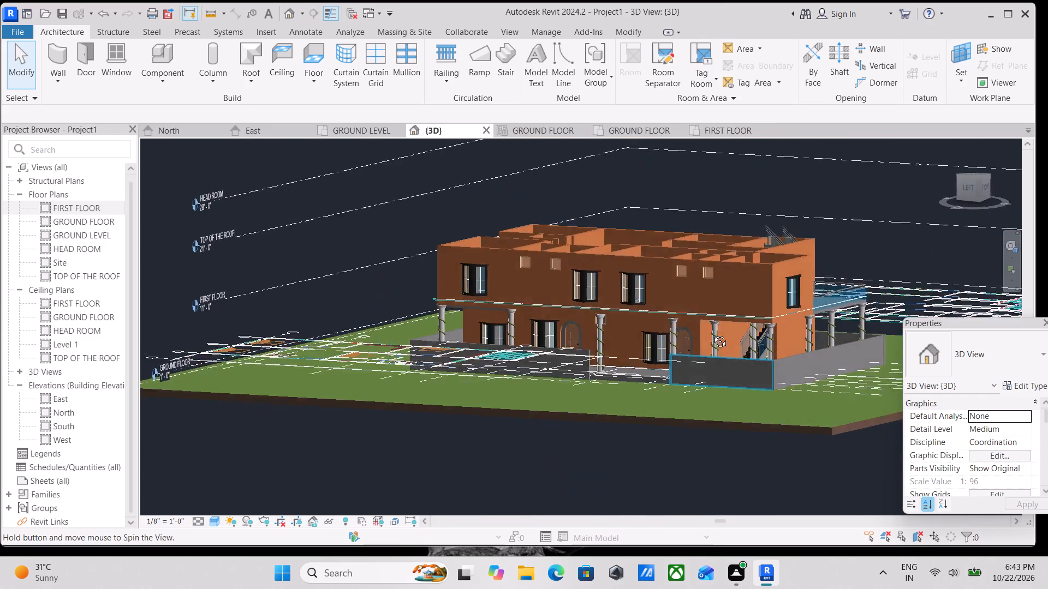
middle_click_drag(712, 333, 650, 369, "shift")
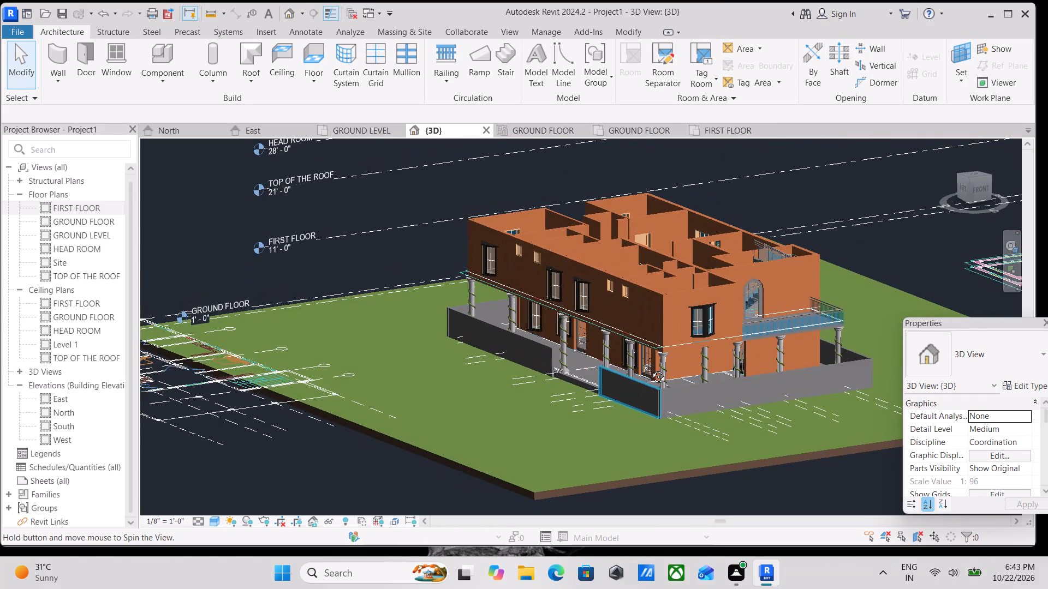
middle_click_drag(650, 369, 626, 381, "shift")
scroll(639, 379, "down", 2)
scroll(756, 375, "up", 2)
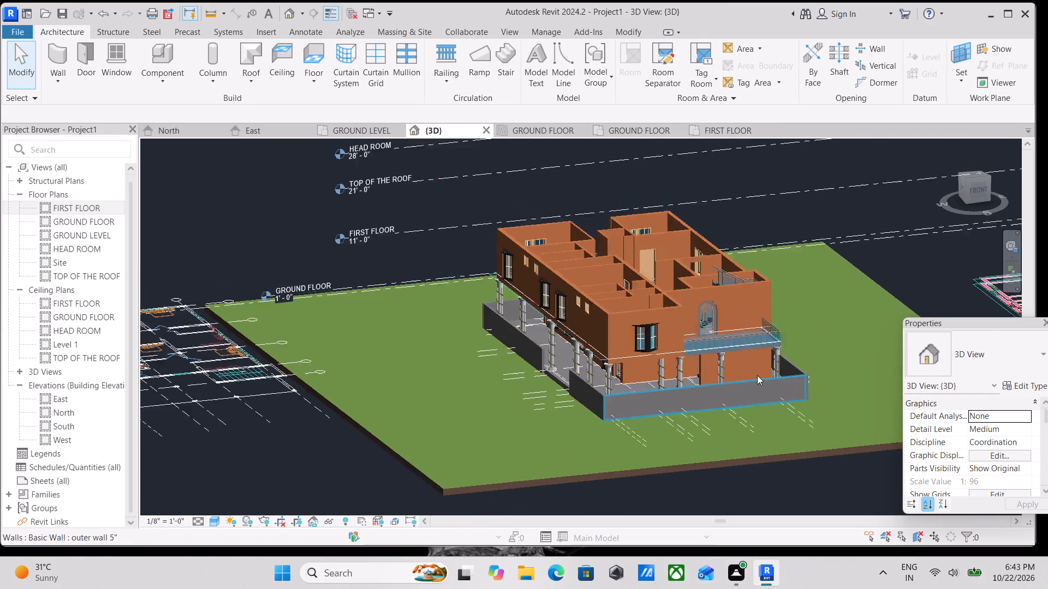
scroll(757, 375, "up", 8)
scroll(563, 320, "down", 5)
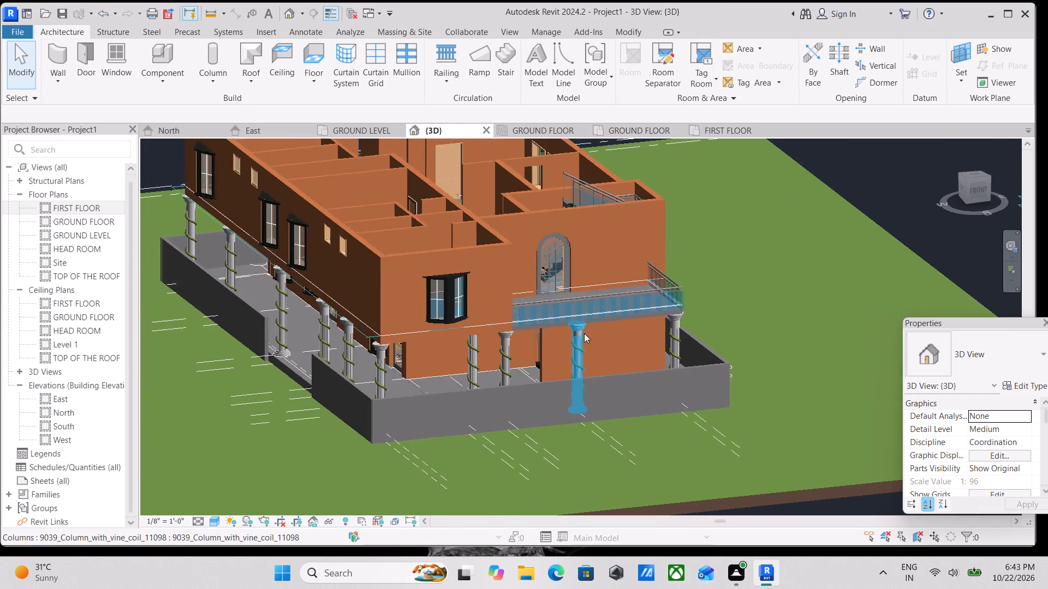
scroll(584, 334, "down", 4)
scroll(606, 408, "down", 1)
middle_click_drag(606, 408, 706, 446, "shift")
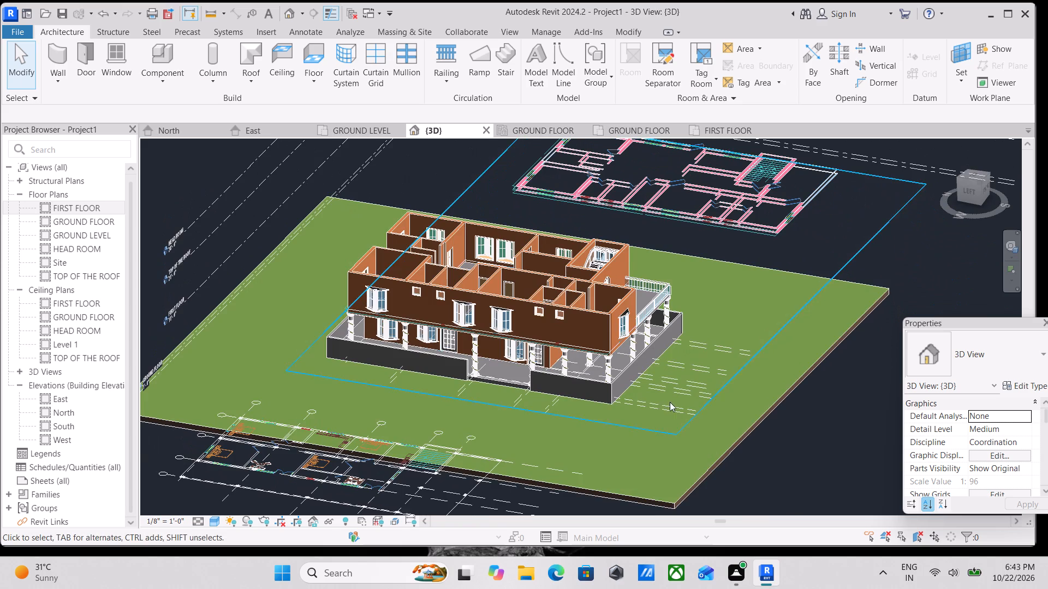
scroll(670, 402, "up", 1)
Turn the 3D view to the Left orientation and examine the side of the house against the level lines.
left_click(969, 194)
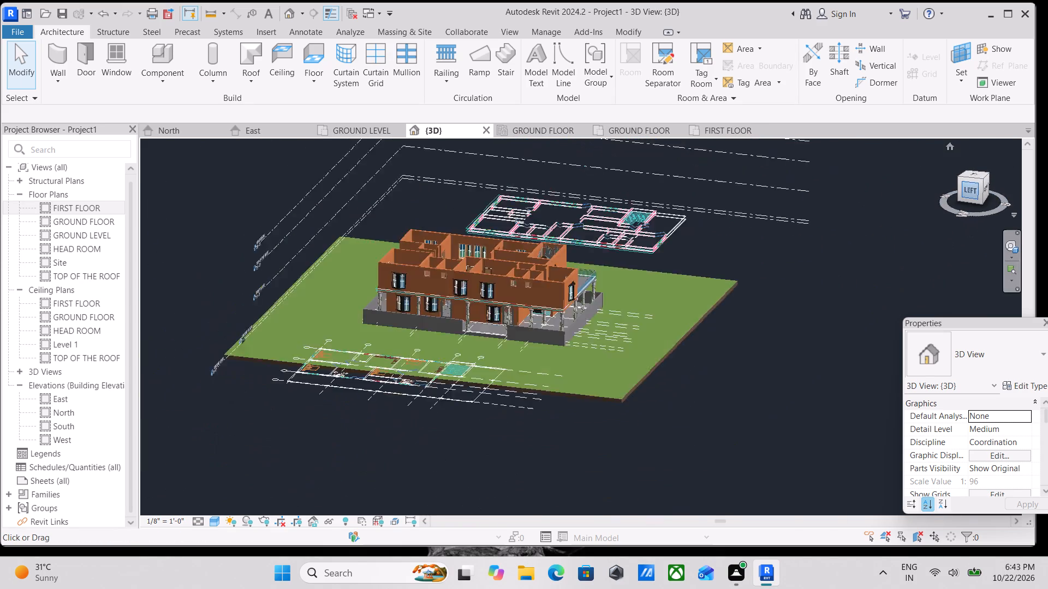
scroll(593, 333, "up", 6)
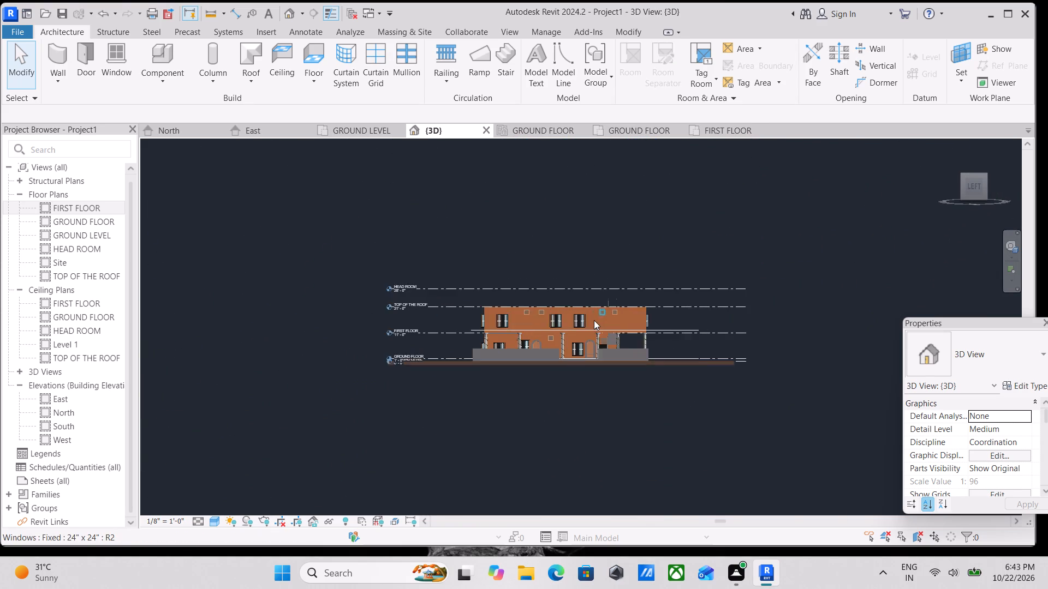
scroll(531, 318, "up", 4)
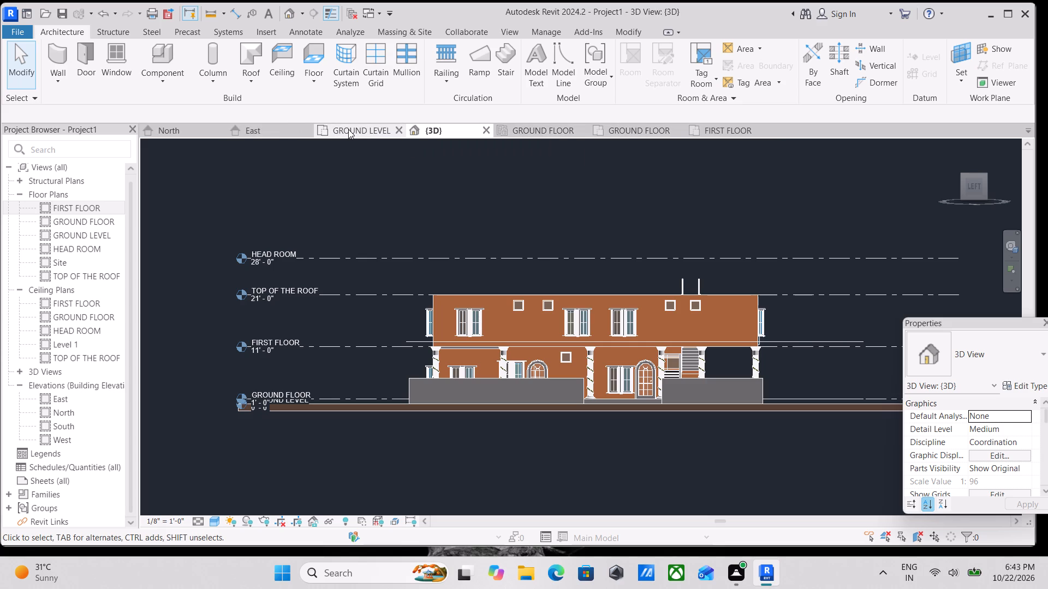
Return to the FIRST FLOOR plan, bring the whole floor layout into view and start a Roof by Footprint sketch.
left_click(719, 127)
scroll(541, 338, "up", 5)
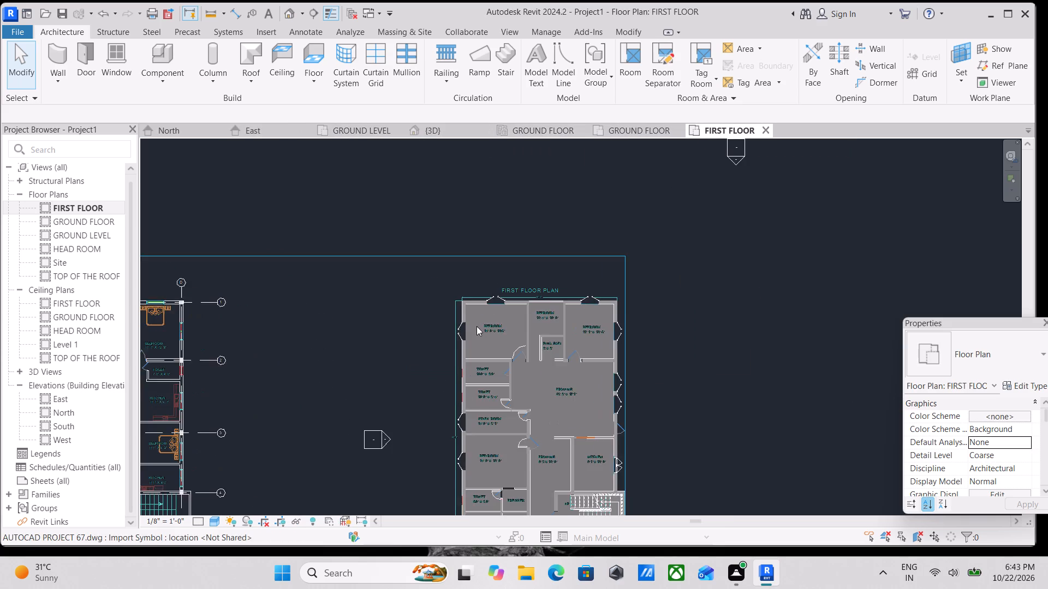
middle_click_drag(482, 317, 539, 245)
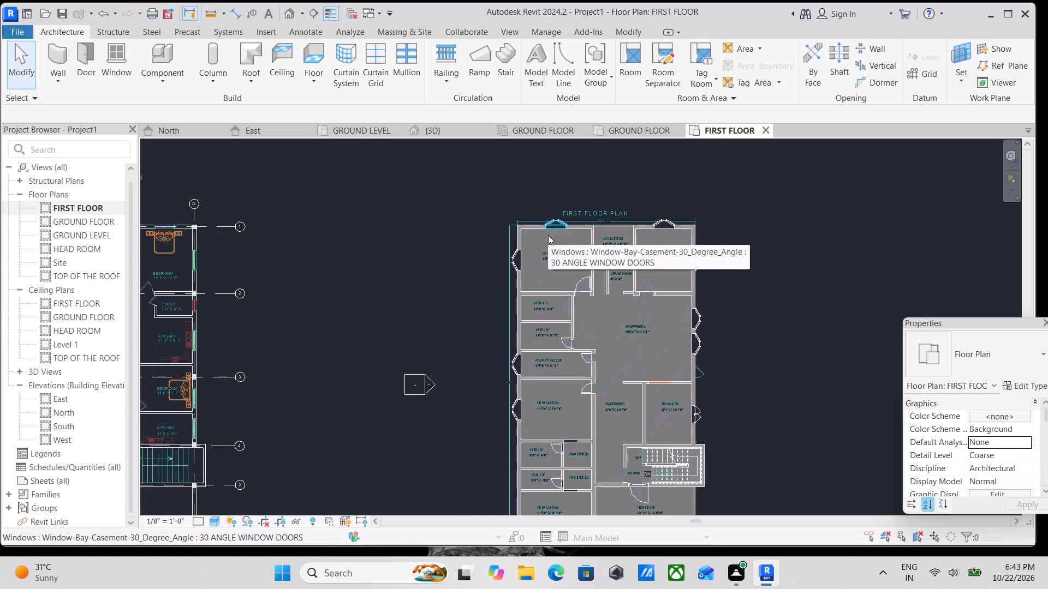
middle_click_drag(548, 235, 564, 161)
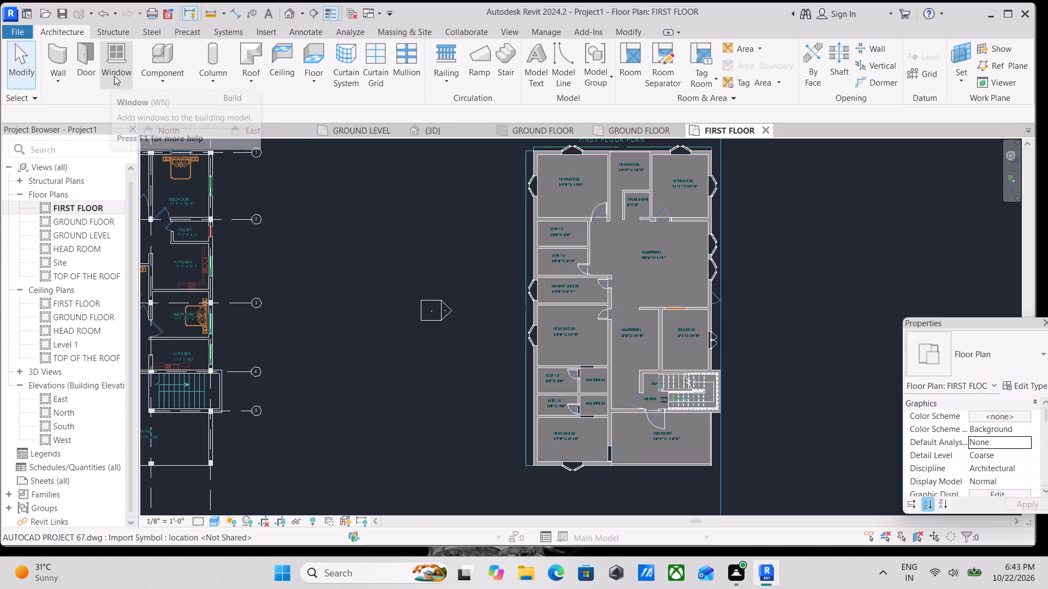
left_click(267, 33)
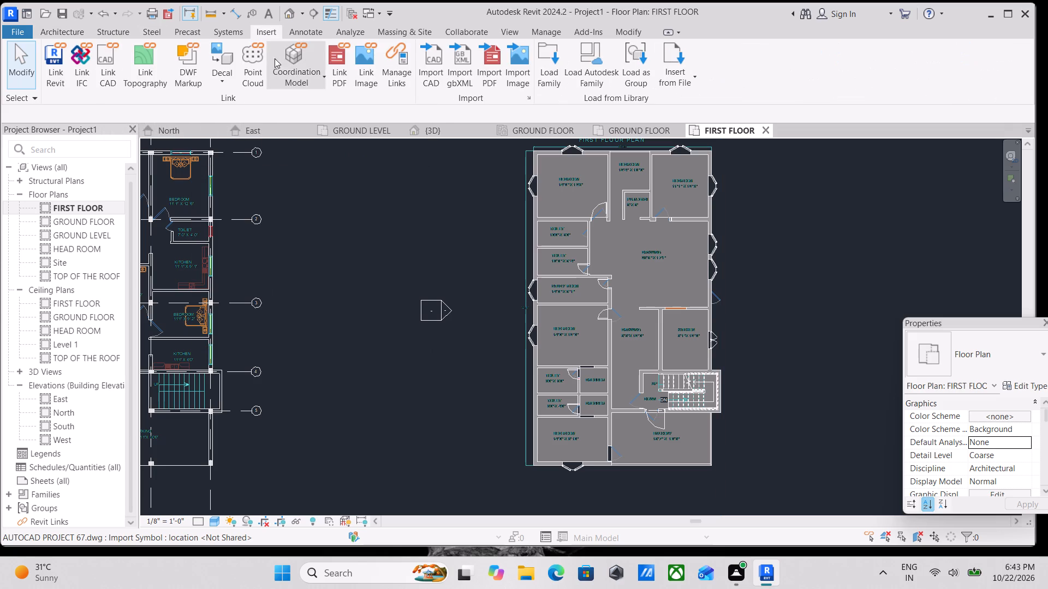
left_click(74, 30)
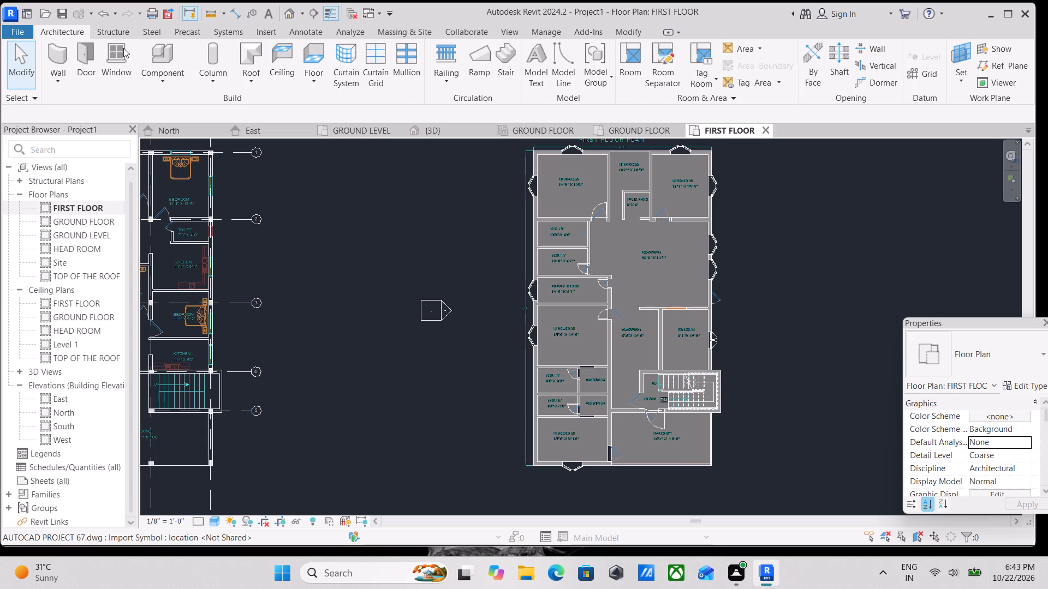
left_click(248, 80)
left_click(262, 106)
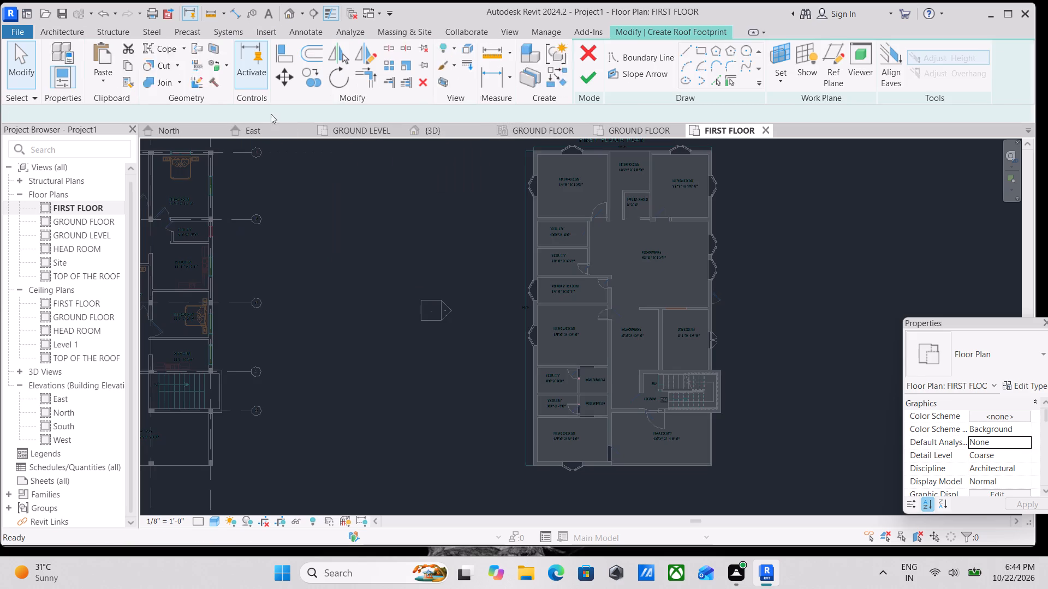
Set the structure layer thickness of the Basic Roof Generic - 12" type to 6".
left_click(1028, 385)
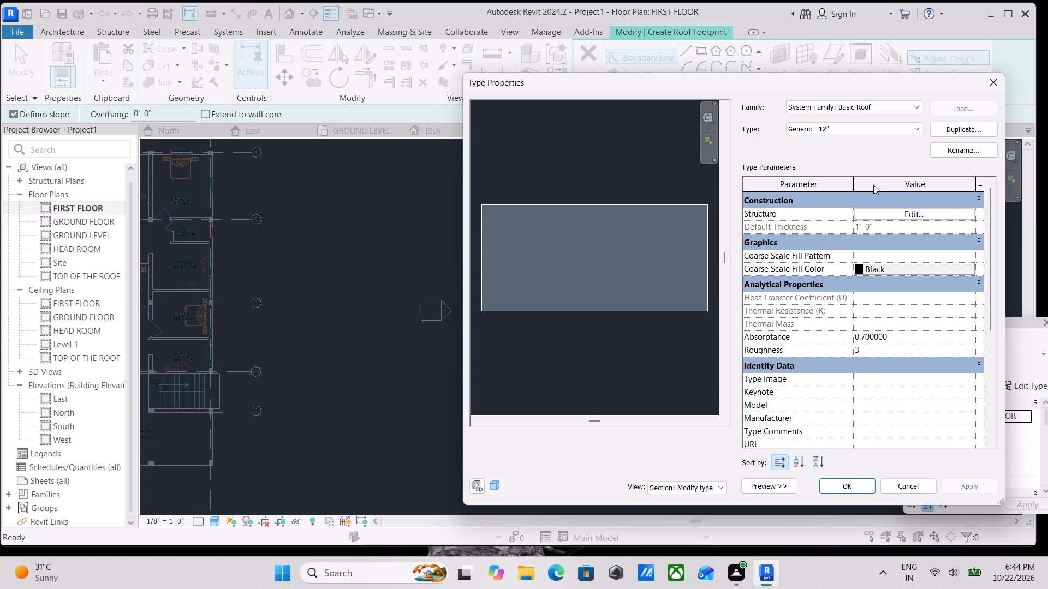
left_click(913, 212)
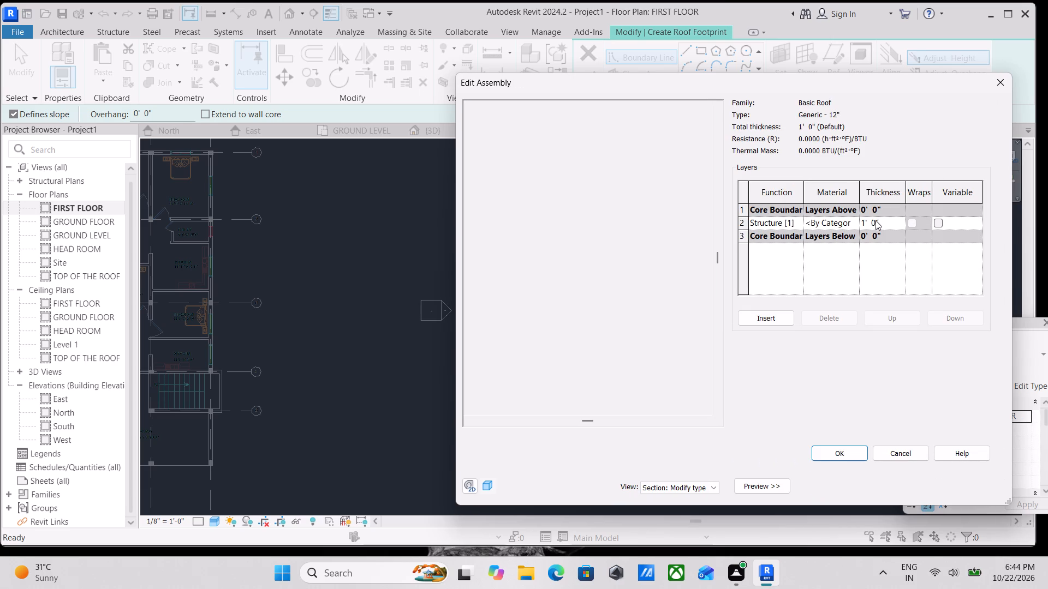
left_click(882, 221)
left_click_drag(882, 221, 836, 224)
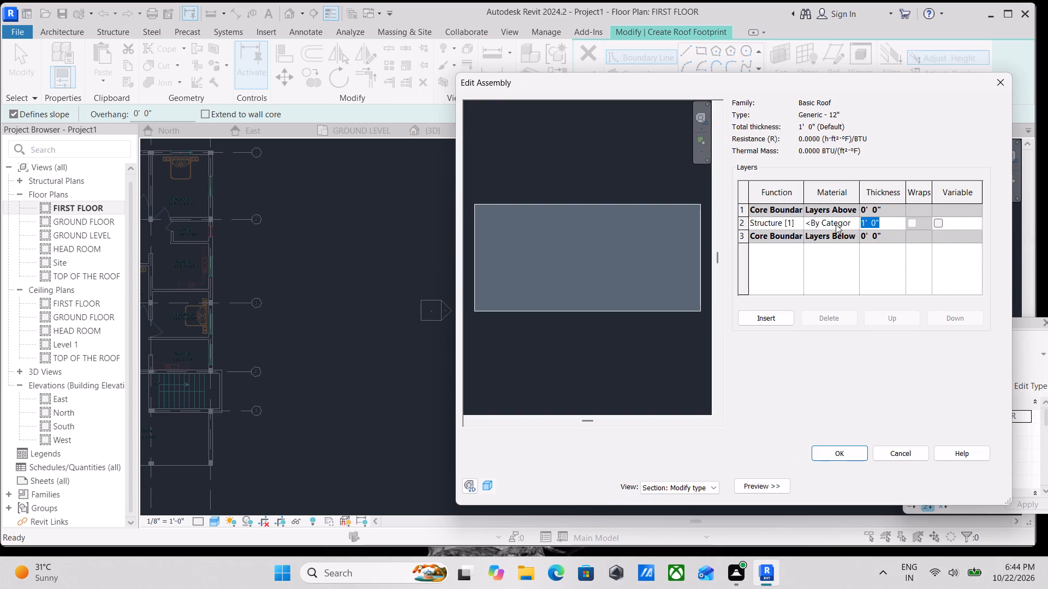
key("6")
key("shift+quotedbl")
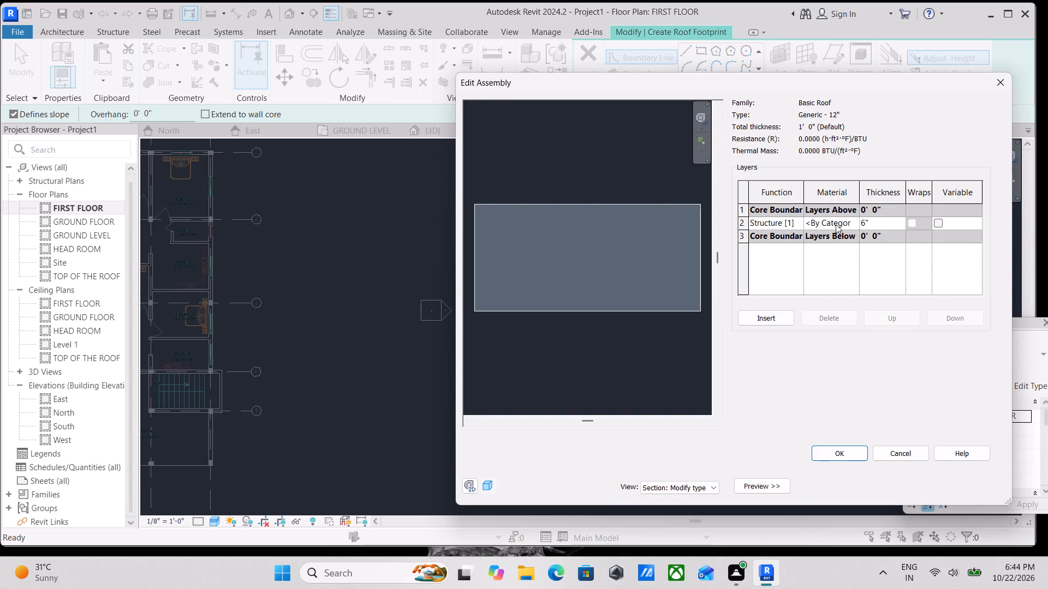
Create a new material for the roof type's structure layer.
left_click(836, 224)
left_click(855, 225)
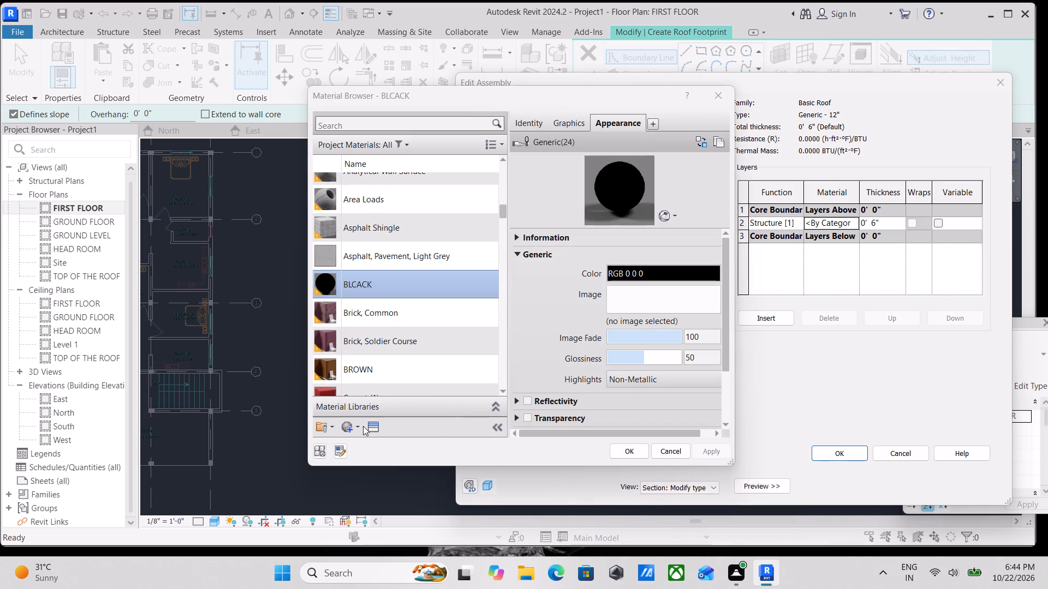
left_click(353, 429)
left_click(368, 447)
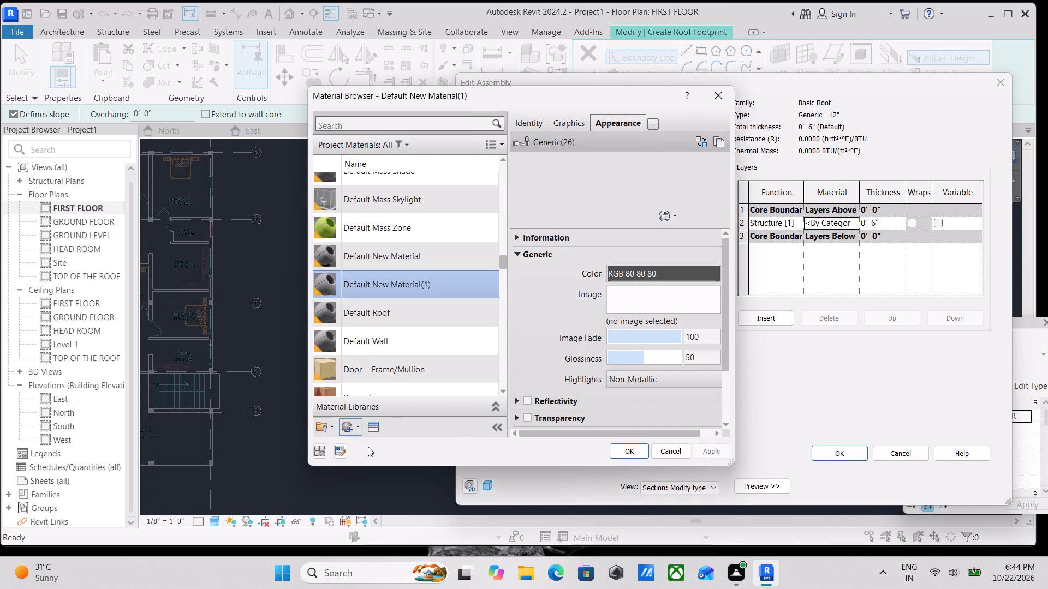
Rename the new material as "roof material".
right_click(381, 269)
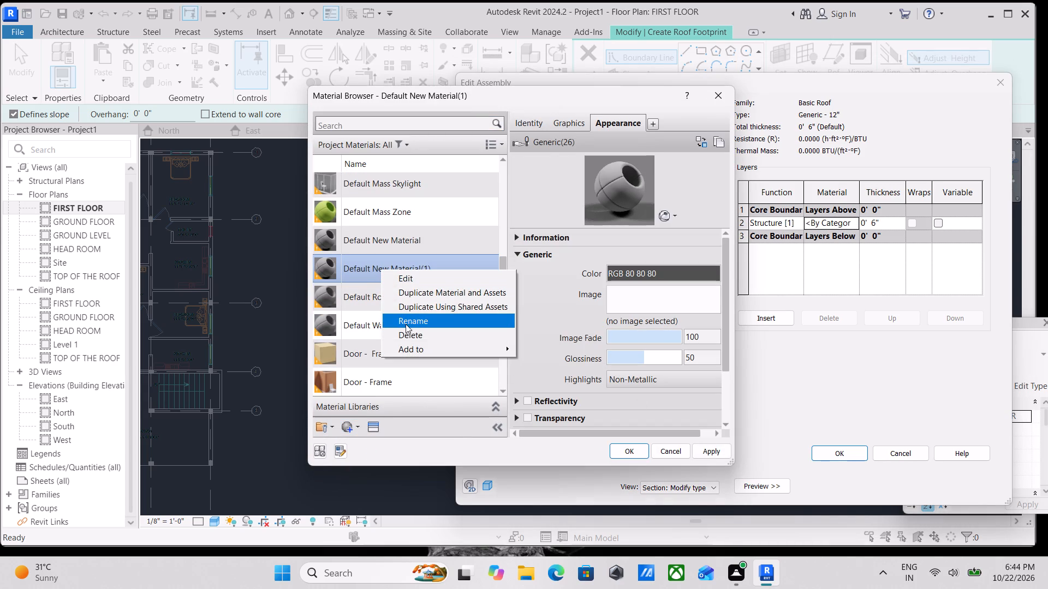
left_click(406, 324)
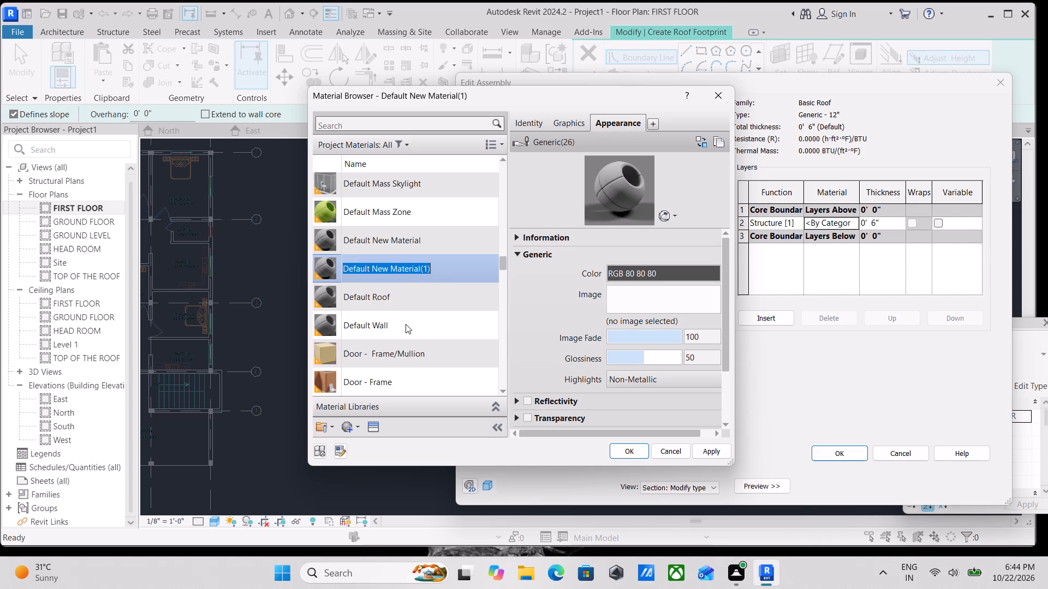
key("BackSpace")
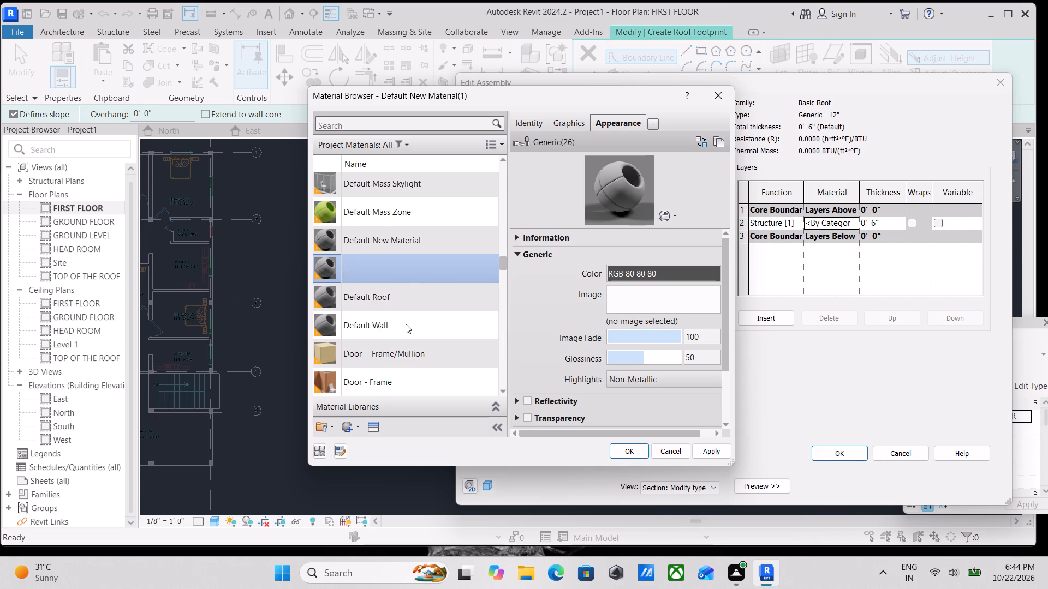
key("v")
key("BackSpace")
type("roo")
key("f")
key("space")
type("mate")
type("roal")
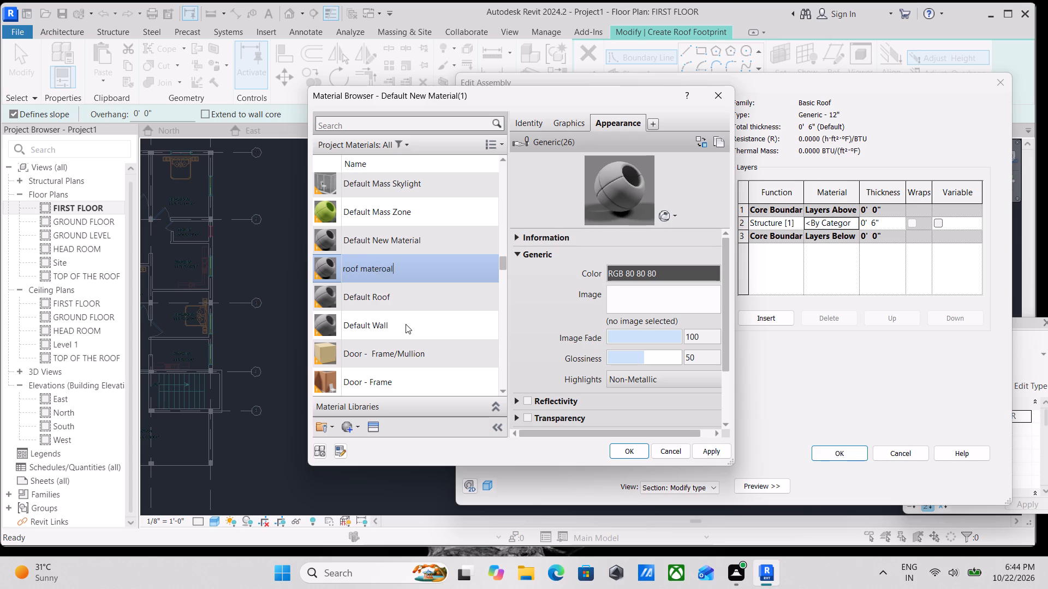
left_click(415, 269)
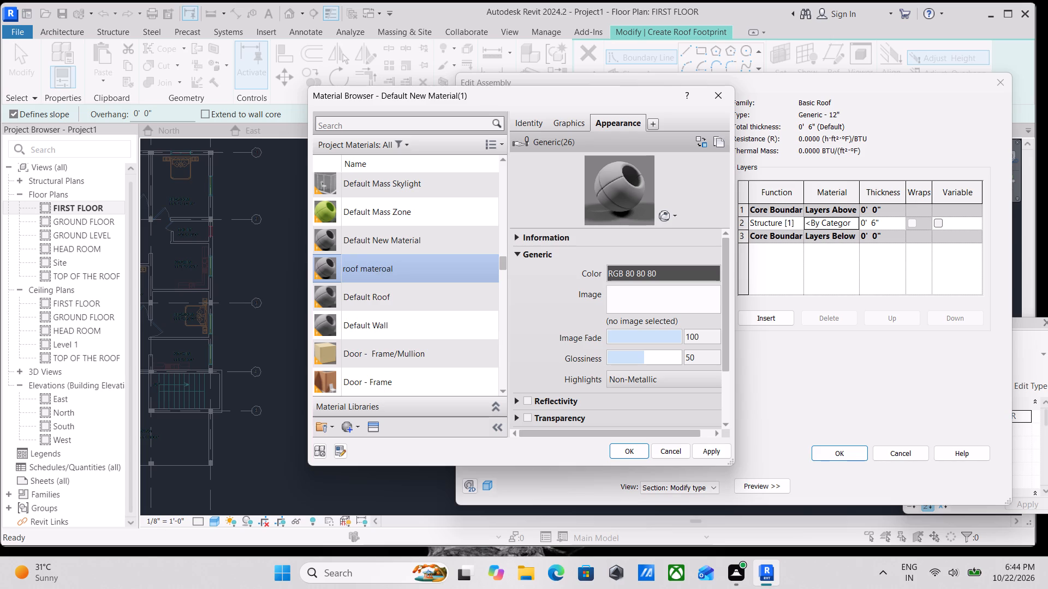
left_click(415, 269)
key("BackSpace")
key("BackSpace")
key("BackSpace")
key("BackSpace")
key("BackSpace")
key("BackSpace")
type("ter")
type("ial")
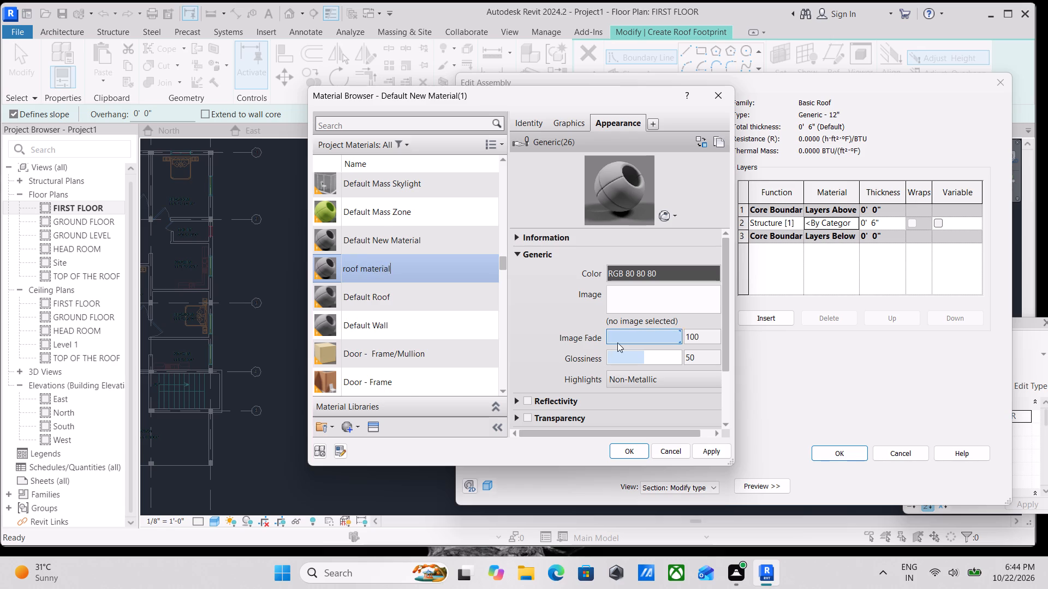
Bring up the Roofing category of the Appearance Library assets for the roof material.
left_click(373, 419)
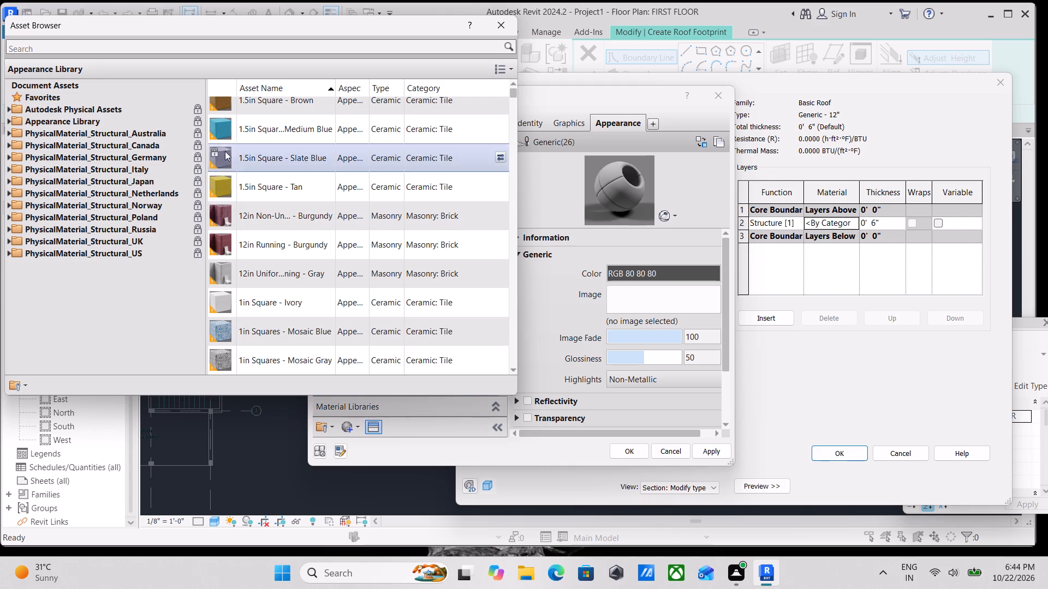
left_click(5, 121)
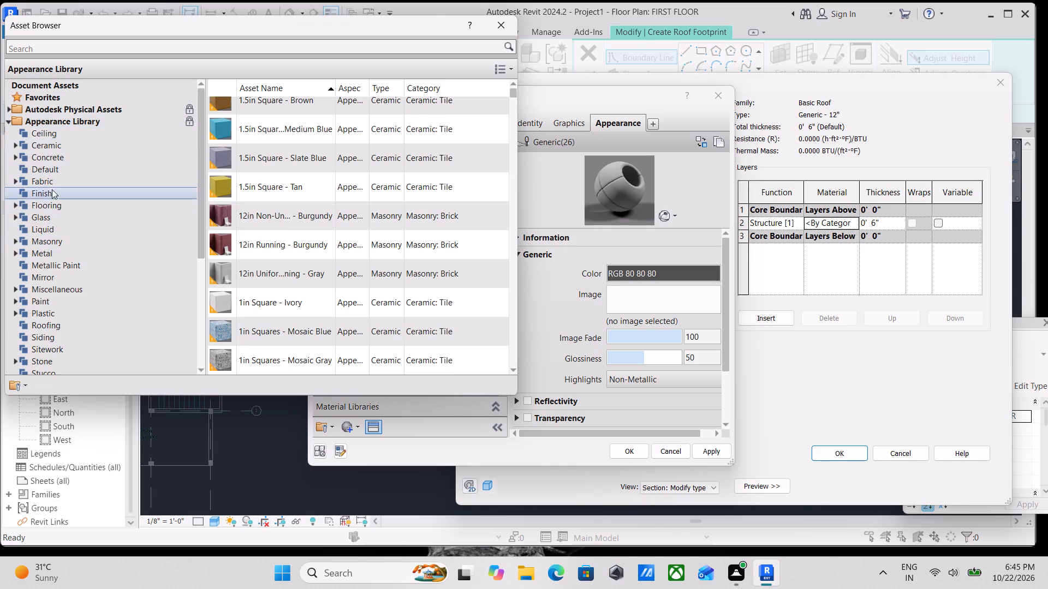
scroll(29, 277, "down", 1)
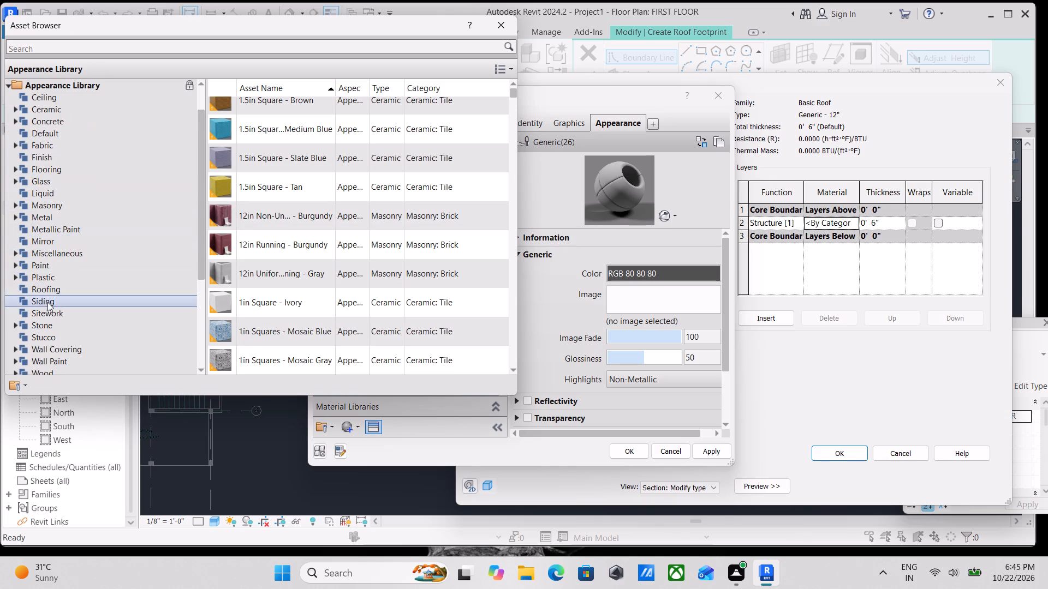
scroll(39, 359, "down", 2)
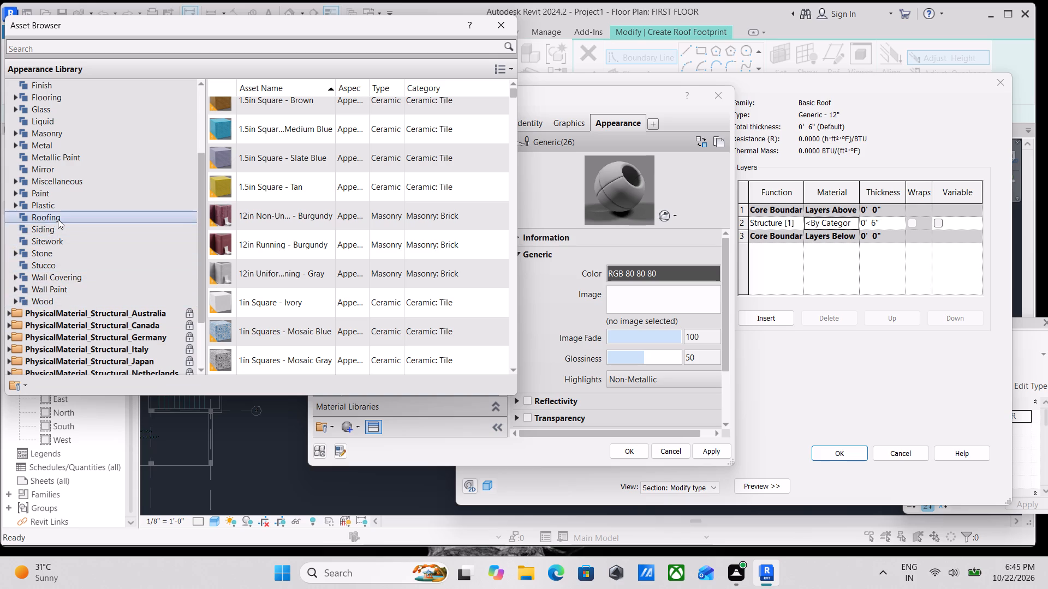
left_click(23, 216)
left_click(23, 216)
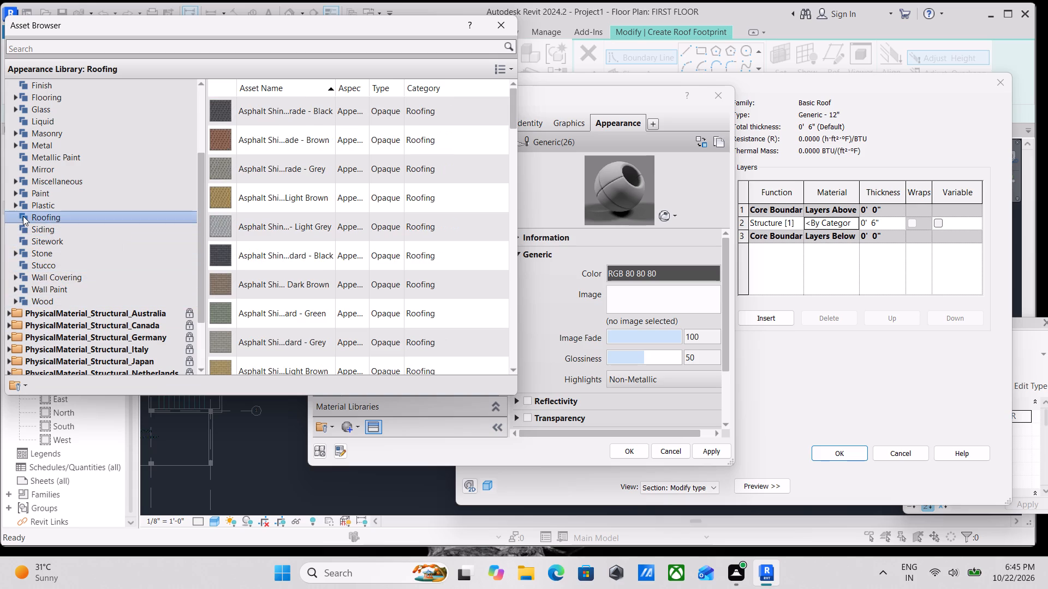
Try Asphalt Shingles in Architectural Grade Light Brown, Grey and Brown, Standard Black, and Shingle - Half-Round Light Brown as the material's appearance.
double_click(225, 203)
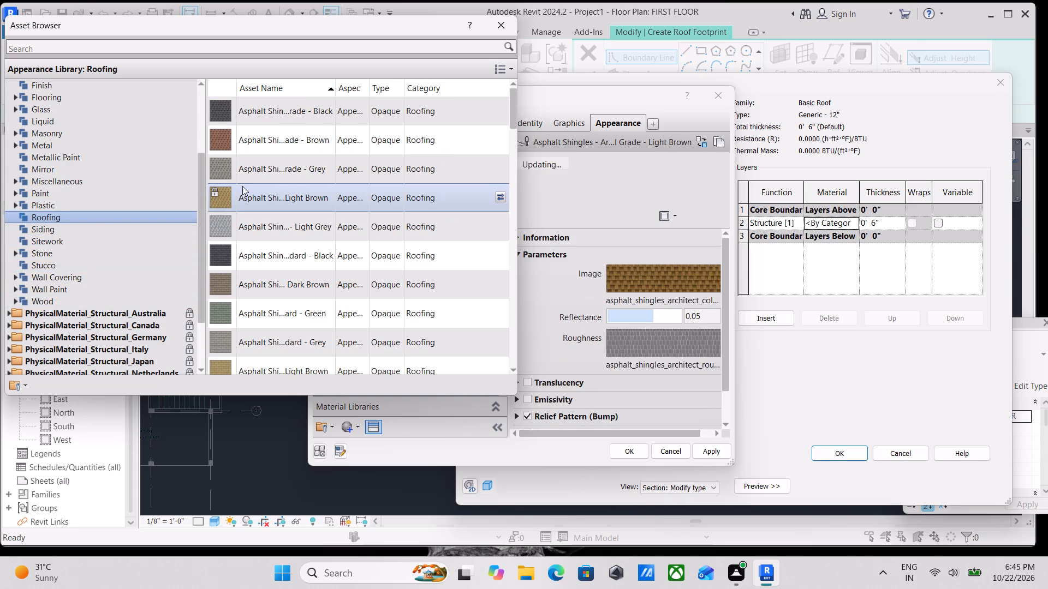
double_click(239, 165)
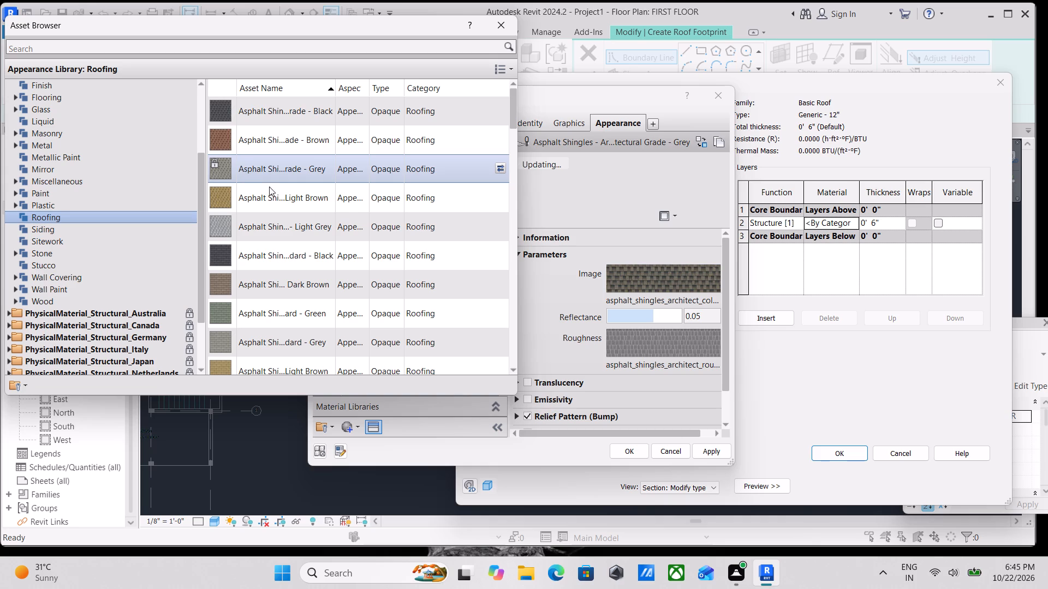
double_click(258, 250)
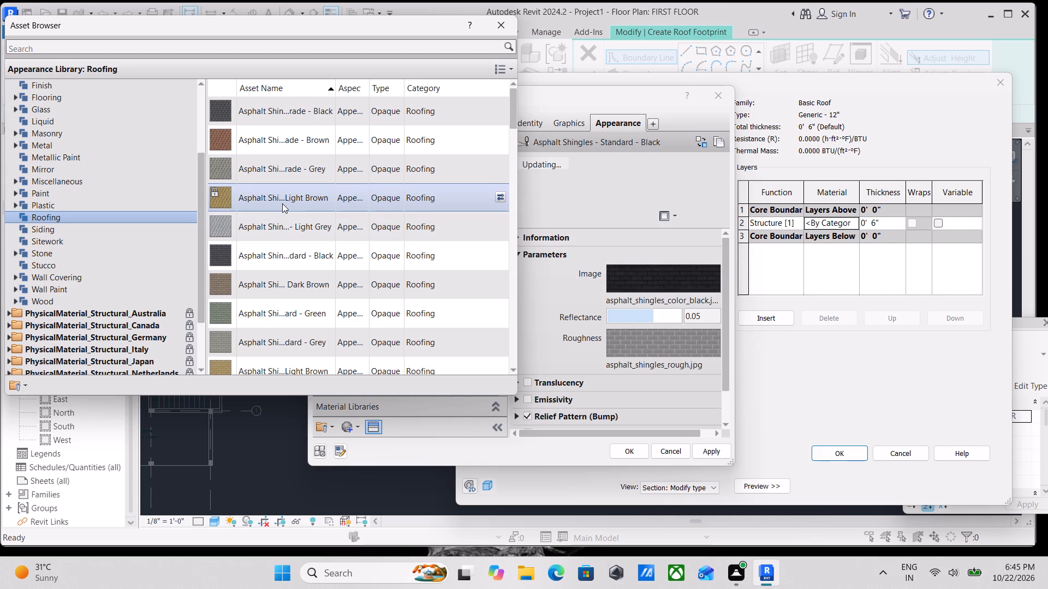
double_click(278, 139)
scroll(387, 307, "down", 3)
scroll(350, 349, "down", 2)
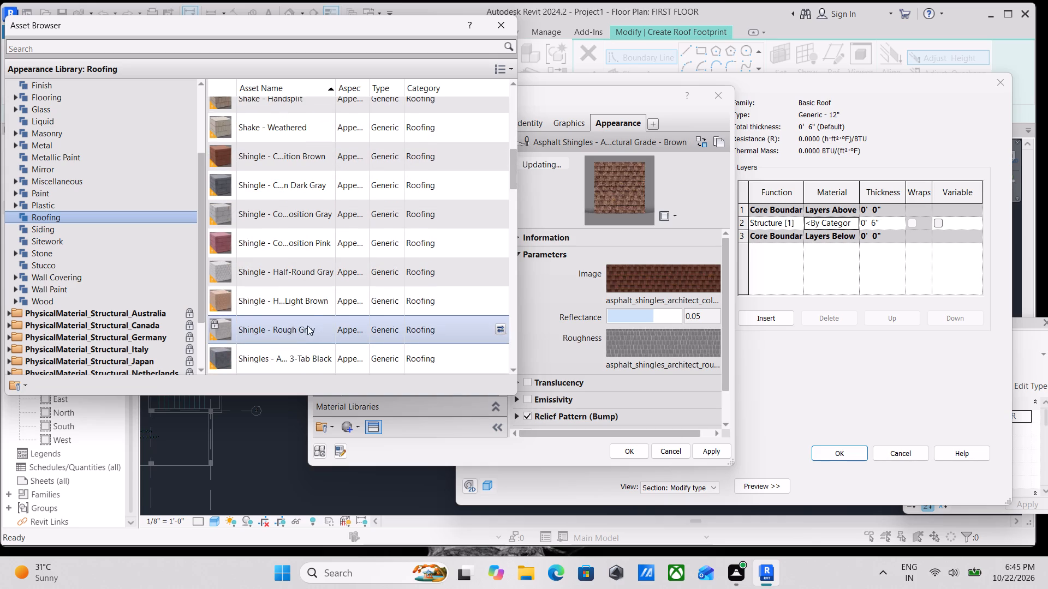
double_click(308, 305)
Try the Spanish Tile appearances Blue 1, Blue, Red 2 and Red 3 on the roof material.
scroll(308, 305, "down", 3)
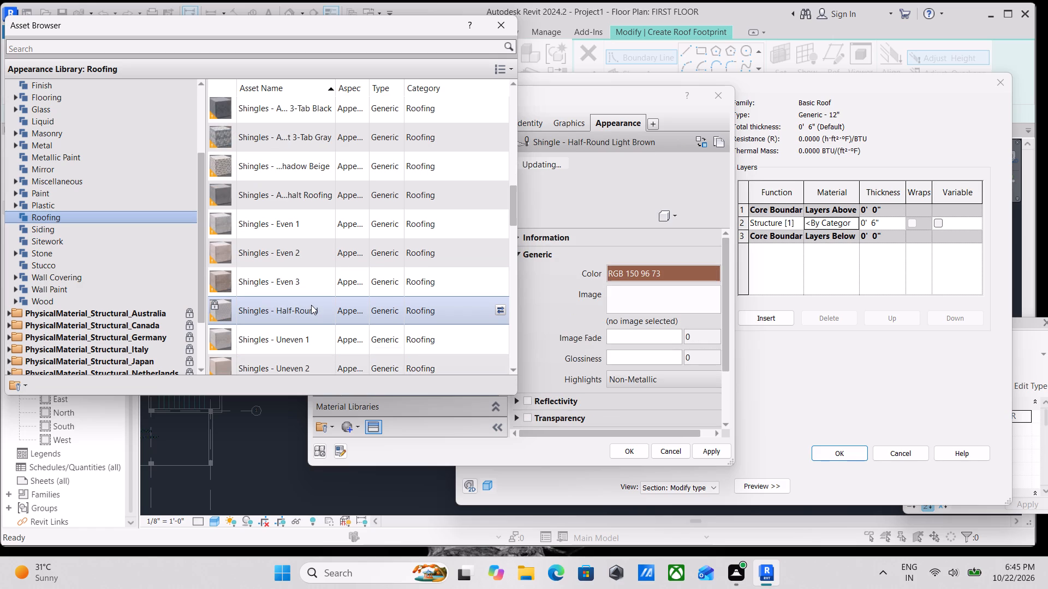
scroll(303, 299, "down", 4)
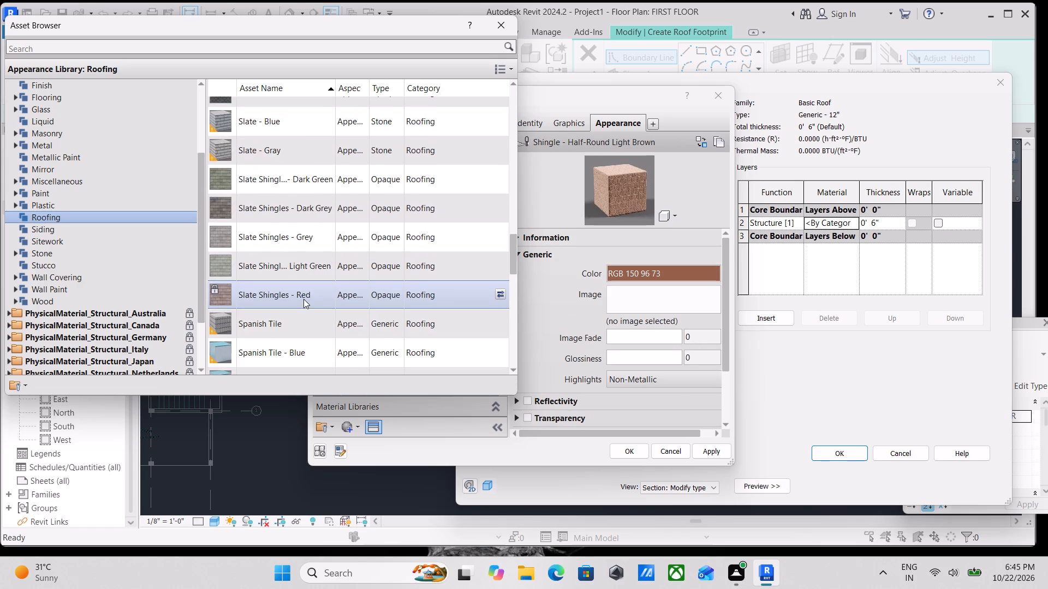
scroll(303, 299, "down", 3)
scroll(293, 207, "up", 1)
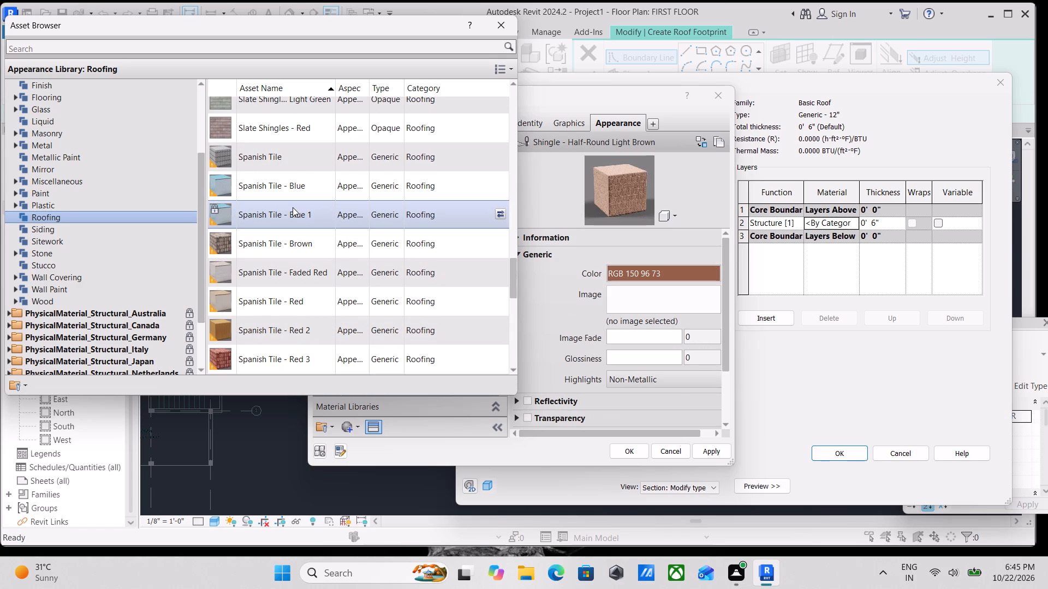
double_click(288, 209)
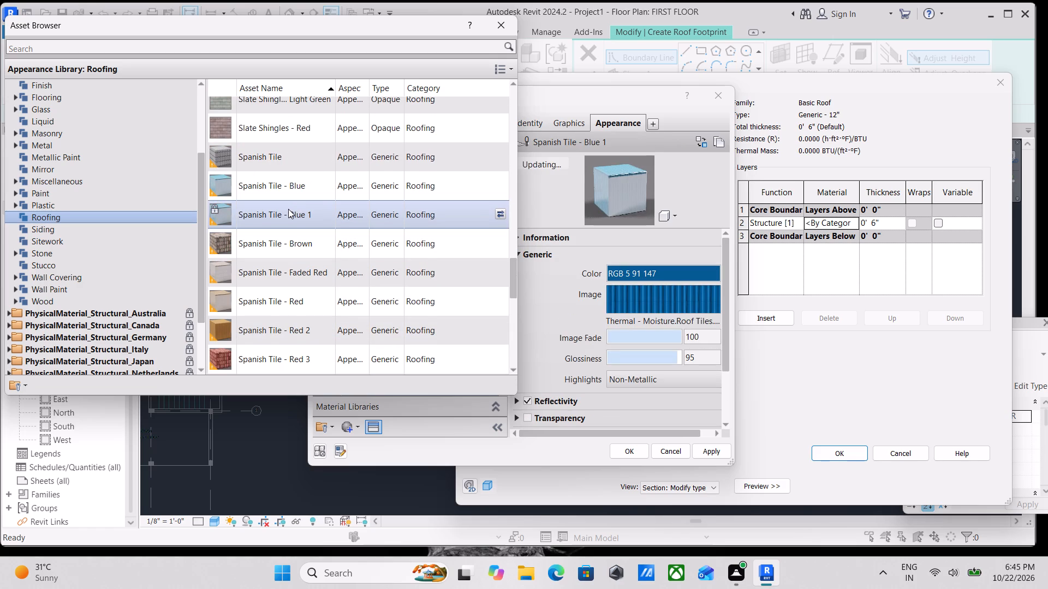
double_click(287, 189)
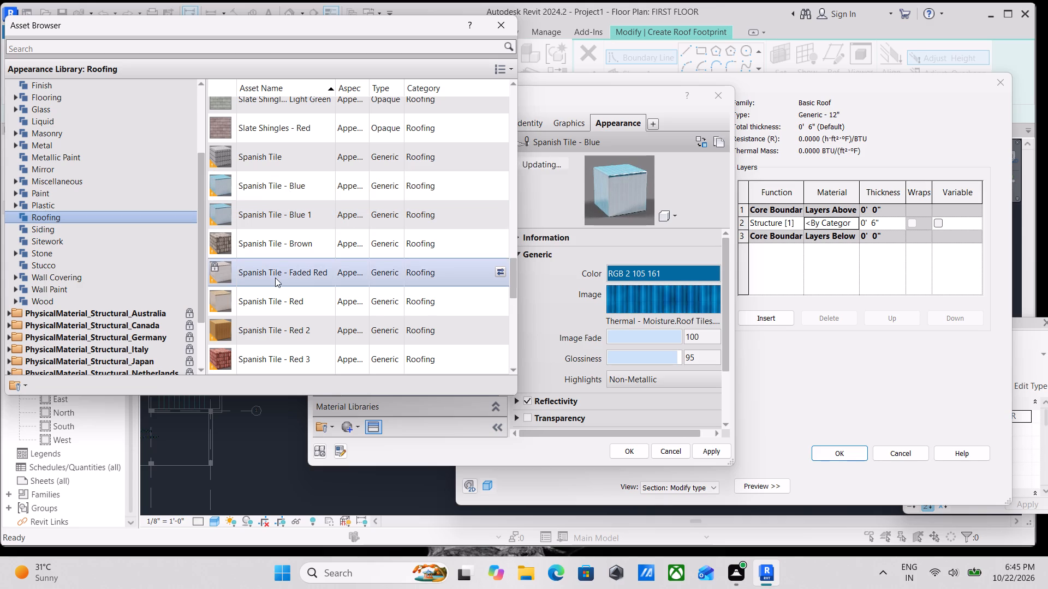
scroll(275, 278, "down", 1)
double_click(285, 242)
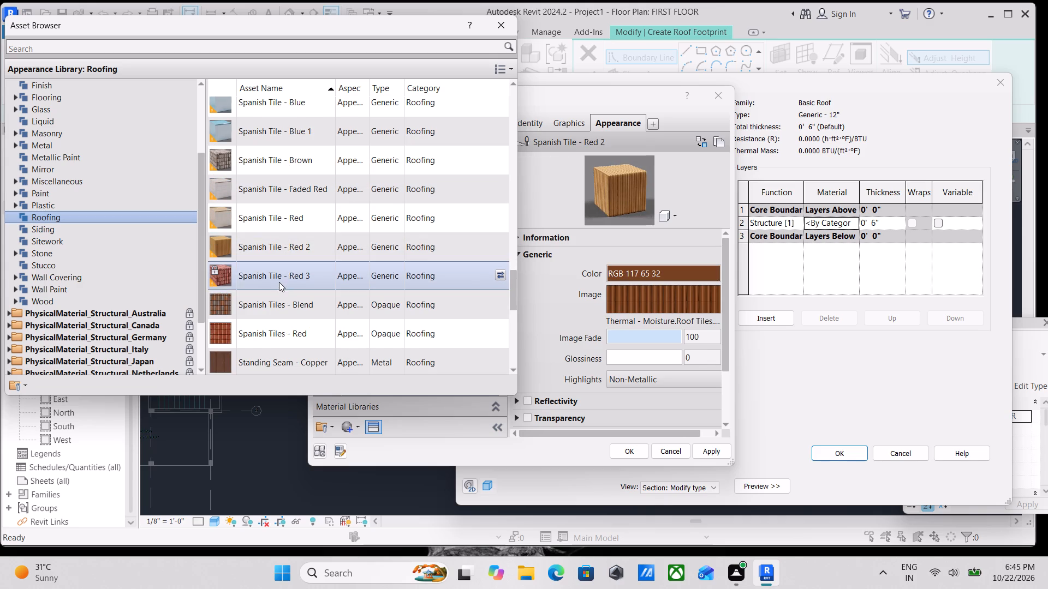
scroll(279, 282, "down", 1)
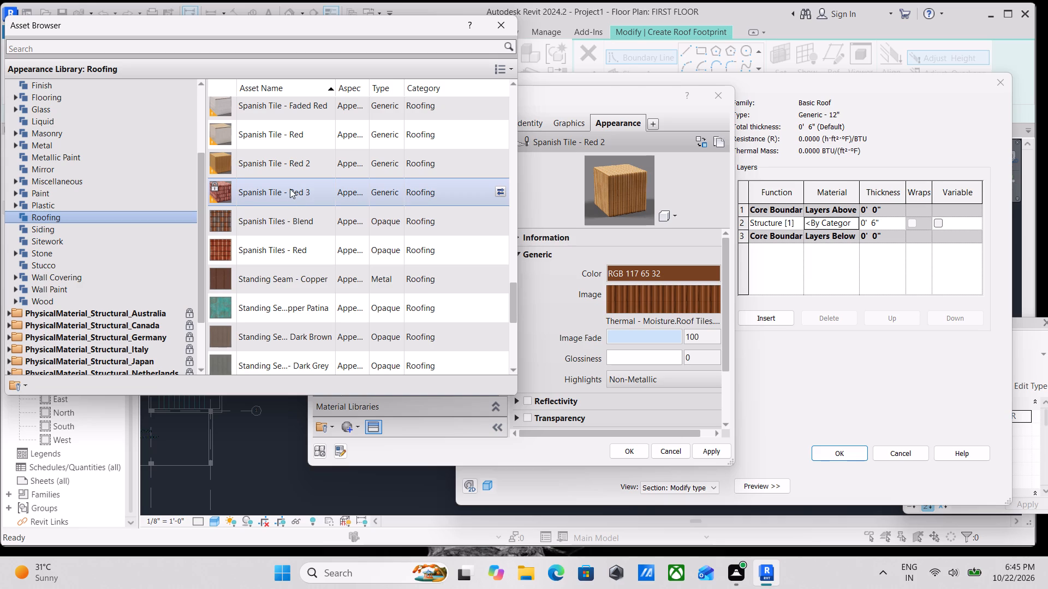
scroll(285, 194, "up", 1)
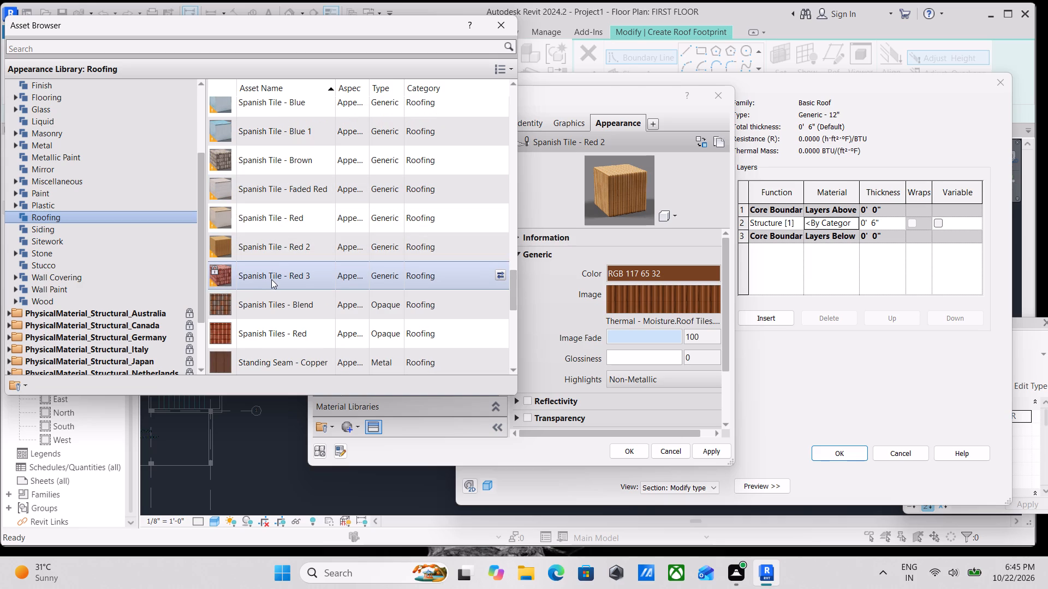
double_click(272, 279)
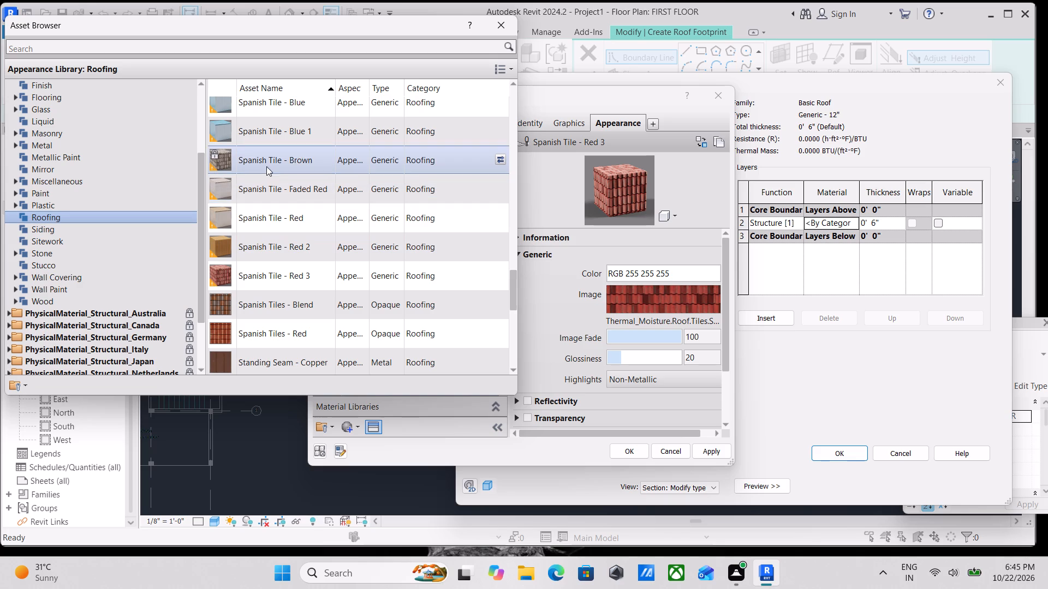
Apply the Spanish Tile - Blue 1 appearance to the roof material.
double_click(288, 136)
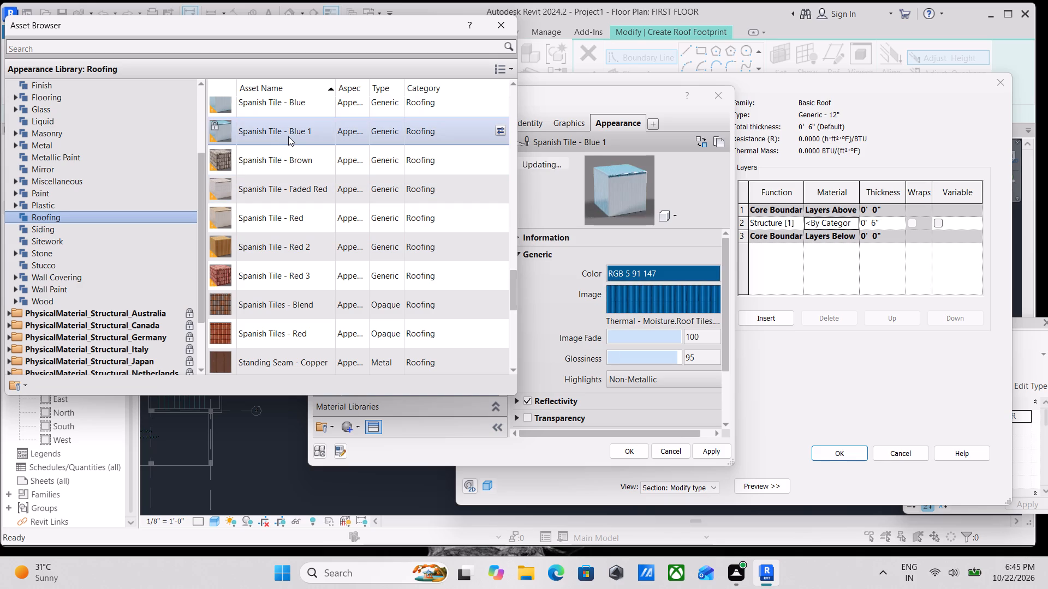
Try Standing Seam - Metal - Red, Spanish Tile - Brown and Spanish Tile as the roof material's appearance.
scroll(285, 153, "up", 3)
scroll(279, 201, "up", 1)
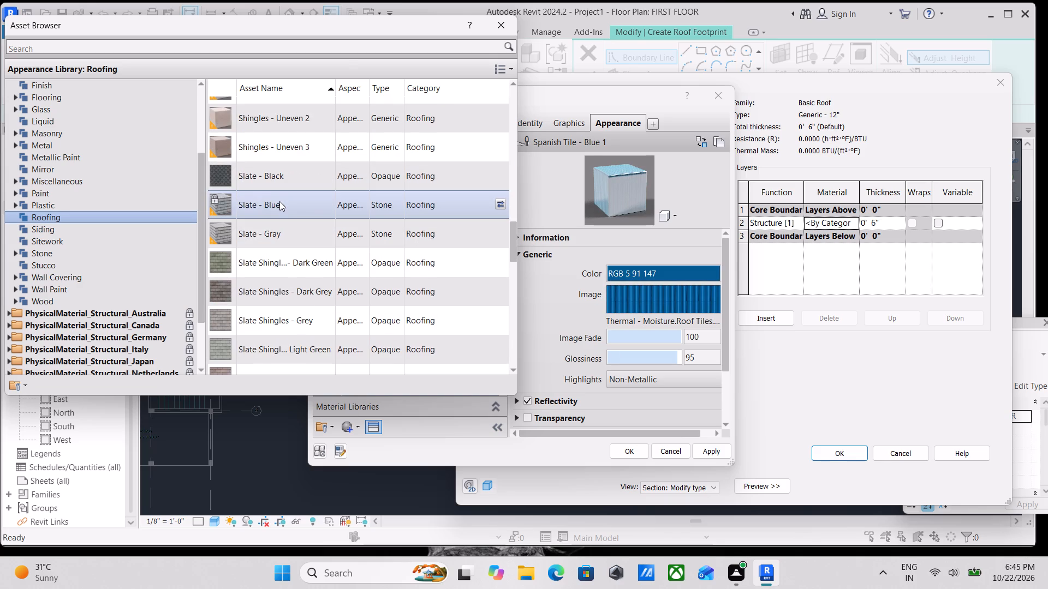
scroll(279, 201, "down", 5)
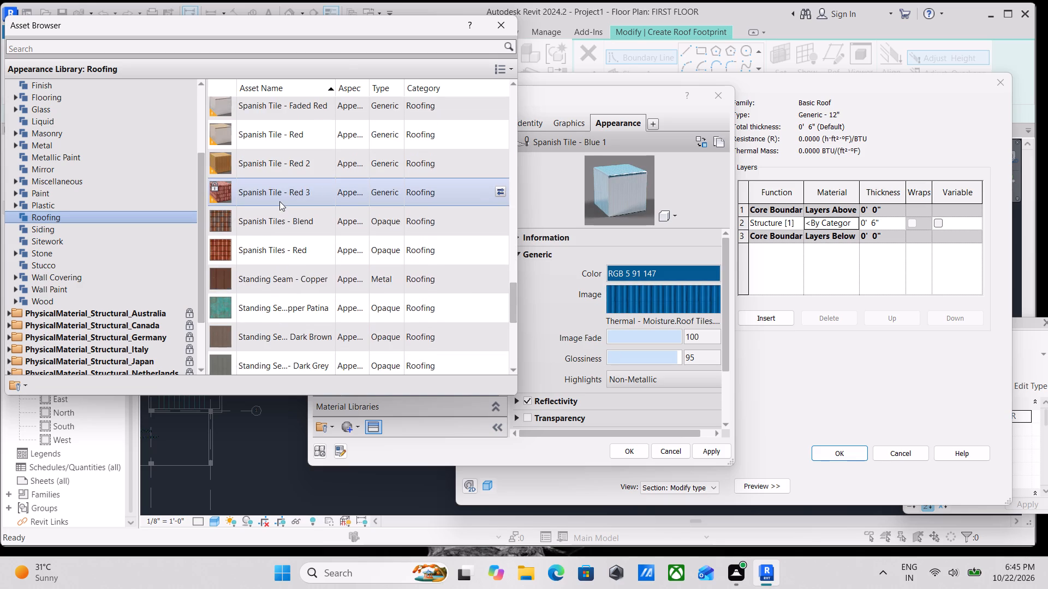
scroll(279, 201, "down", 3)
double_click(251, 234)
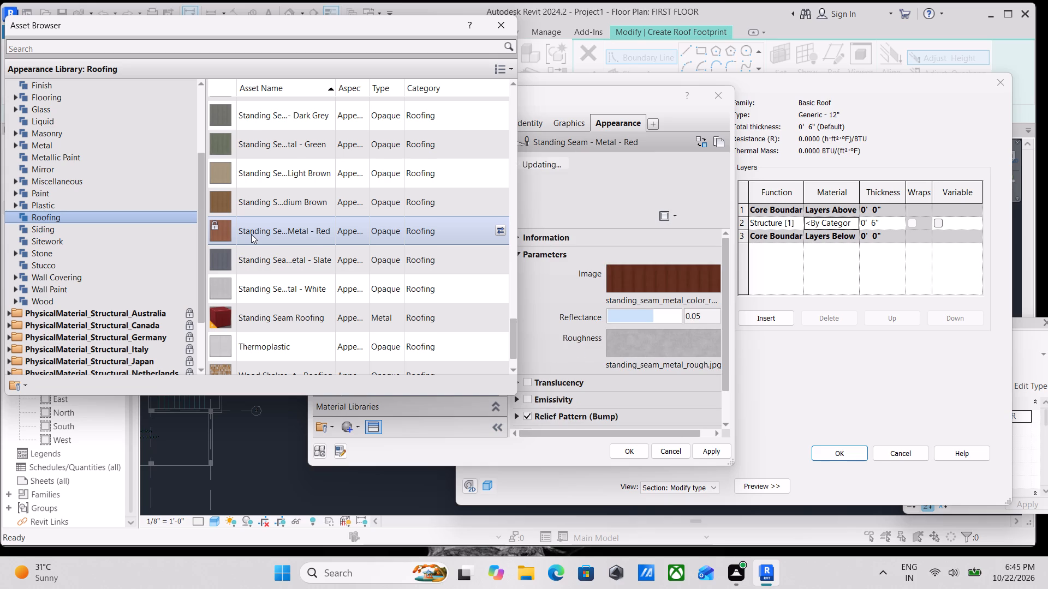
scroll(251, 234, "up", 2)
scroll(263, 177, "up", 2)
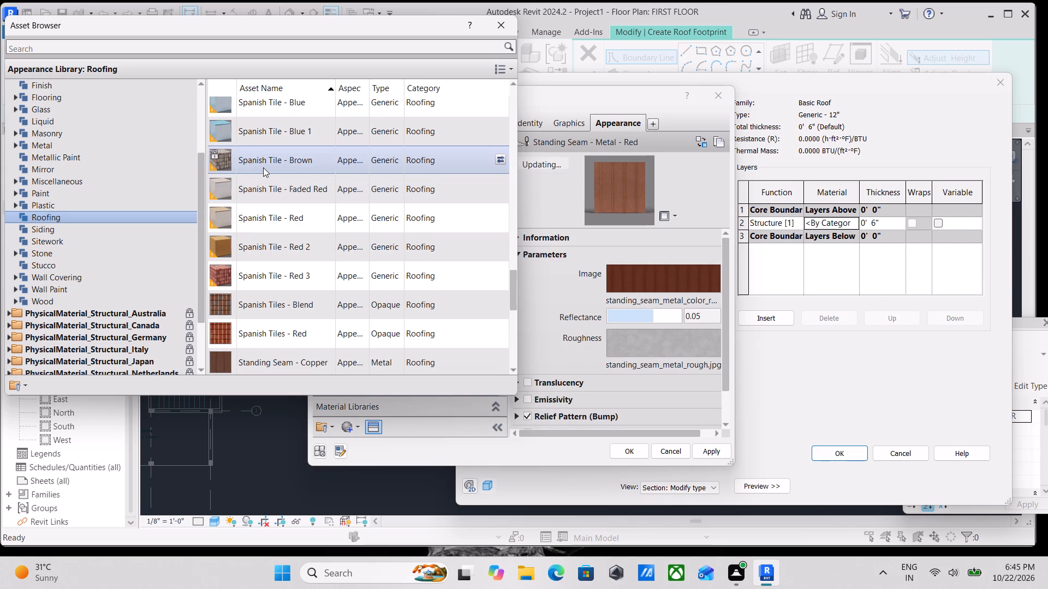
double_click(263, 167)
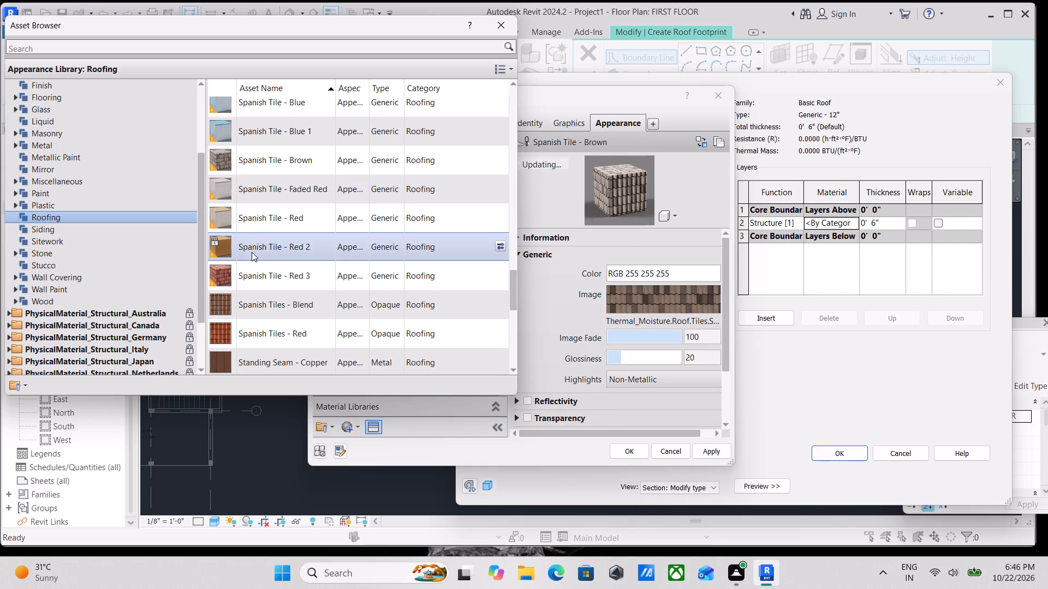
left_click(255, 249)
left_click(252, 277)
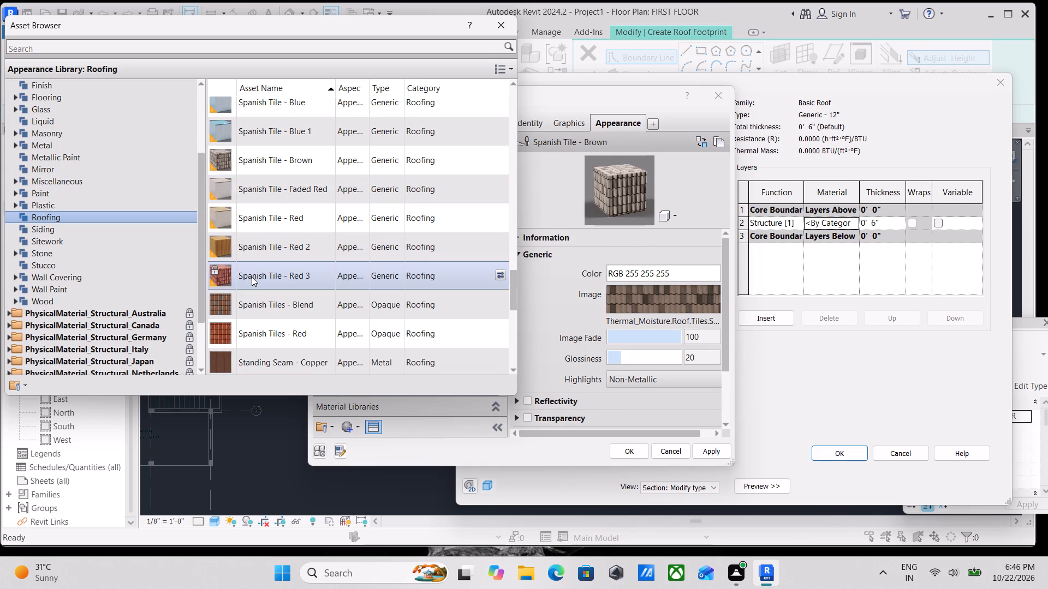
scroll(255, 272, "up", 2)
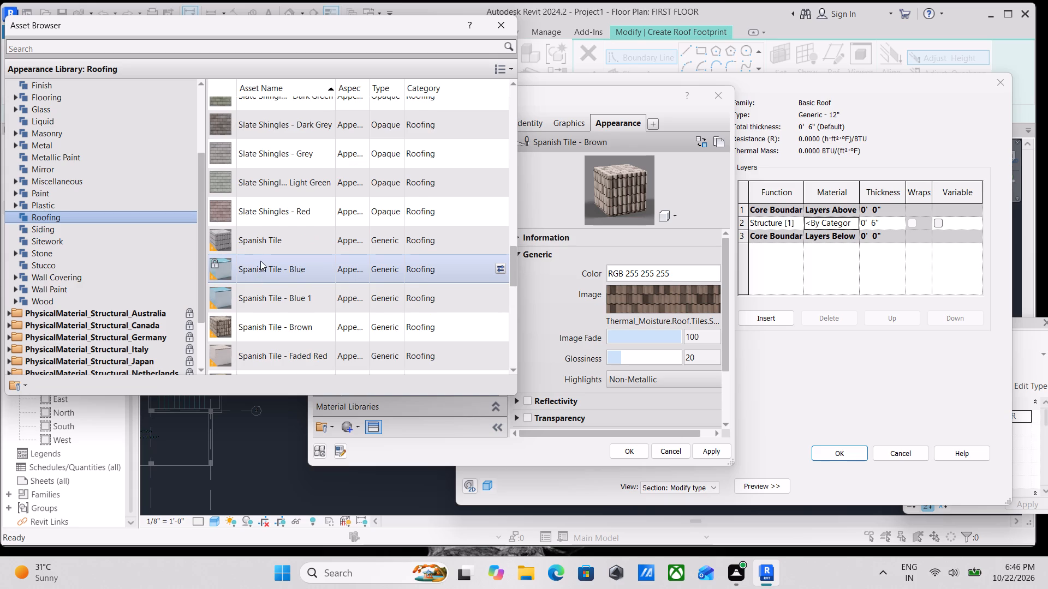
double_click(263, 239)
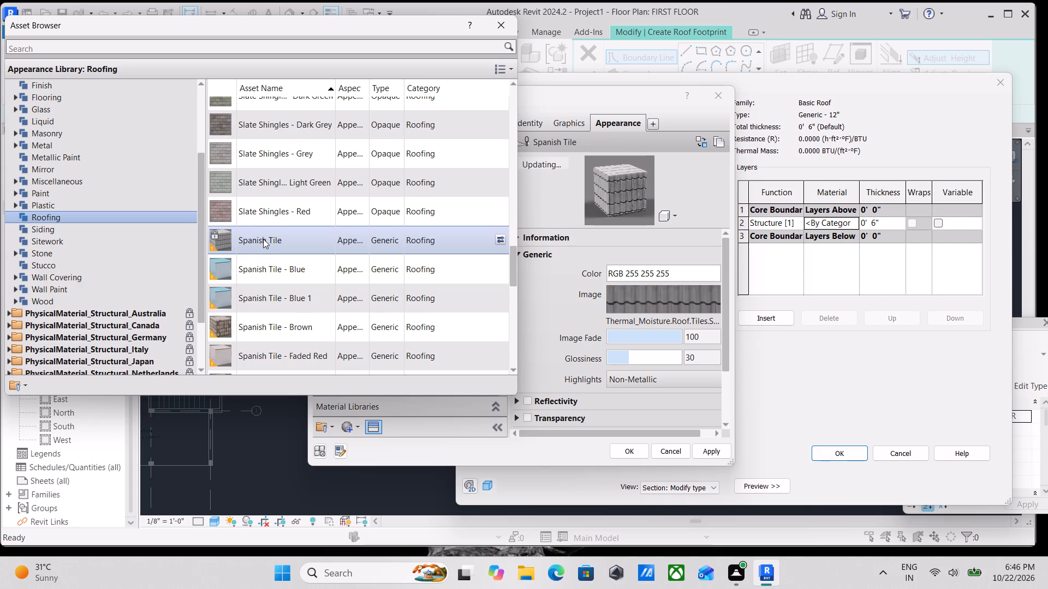
Apply the Standing Seam - Metal - Dark Brown appearance and accept the roof material for the Generic - 12" type's structure layer.
scroll(263, 239, "down", 4)
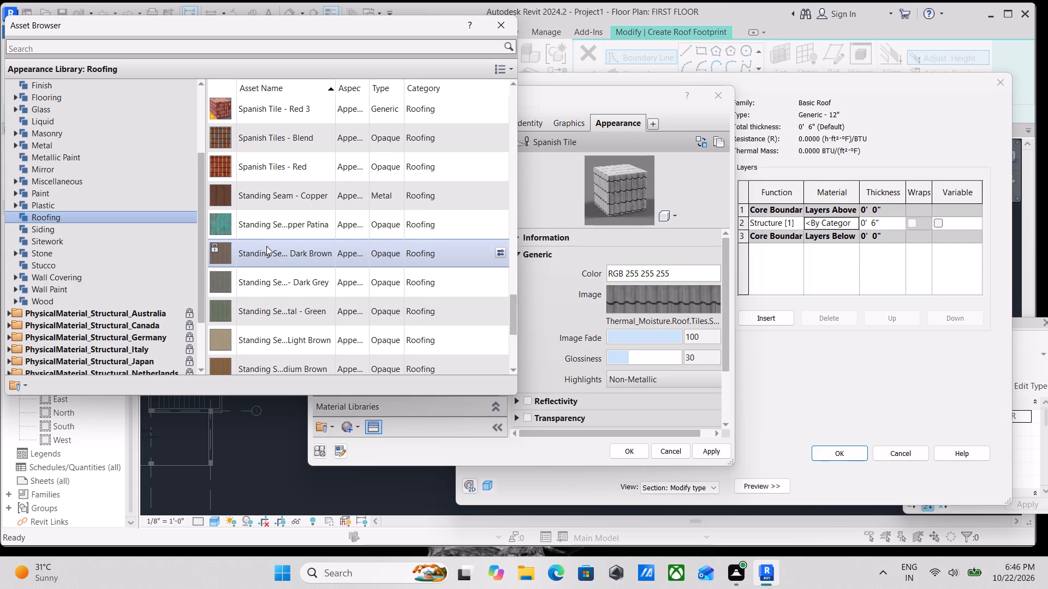
double_click(266, 246)
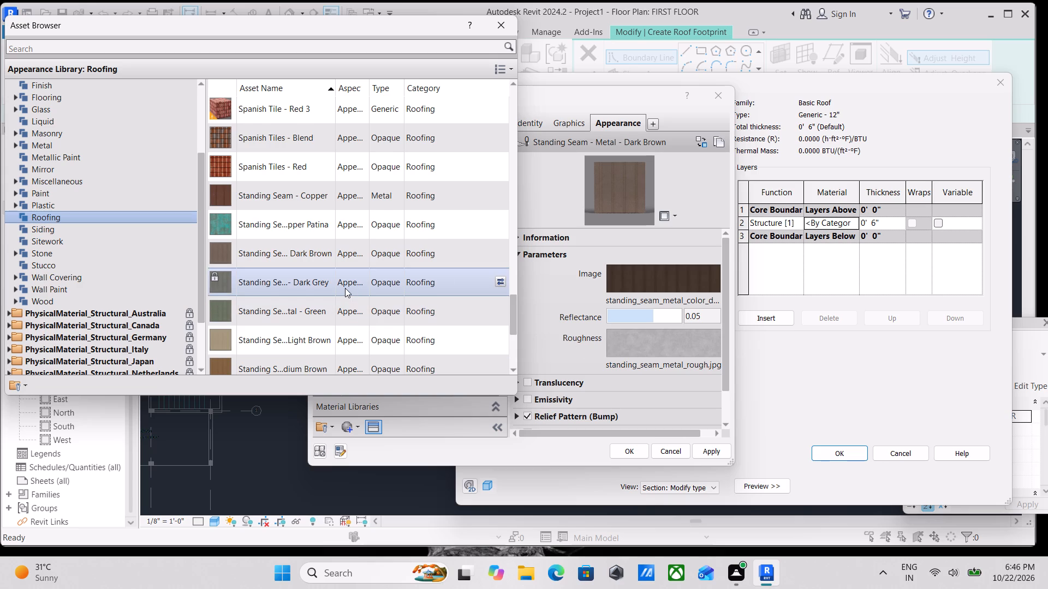
scroll(345, 288, "down", 1)
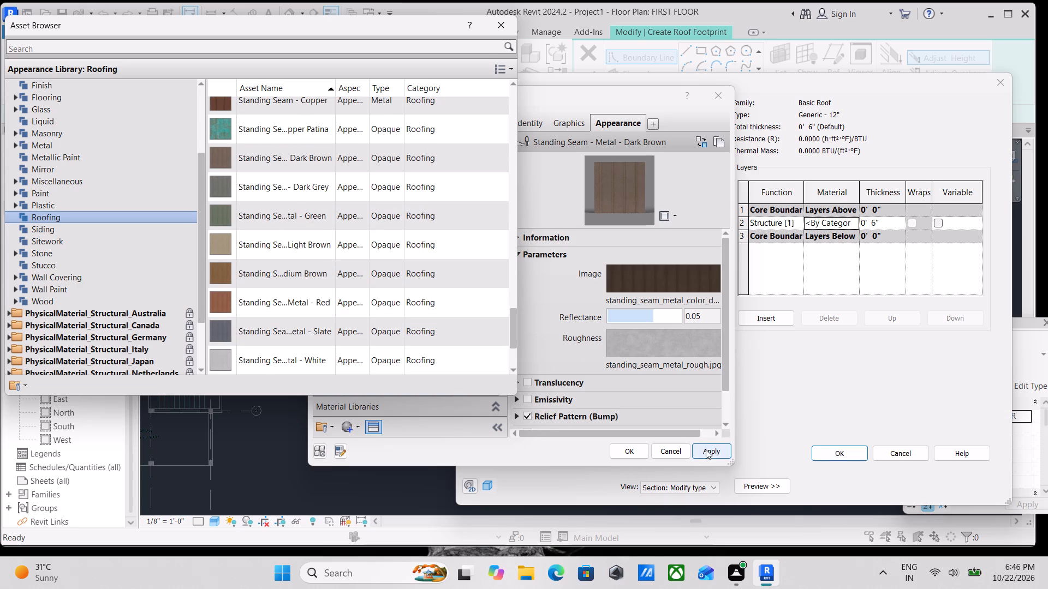
left_click(706, 450)
left_click(622, 448)
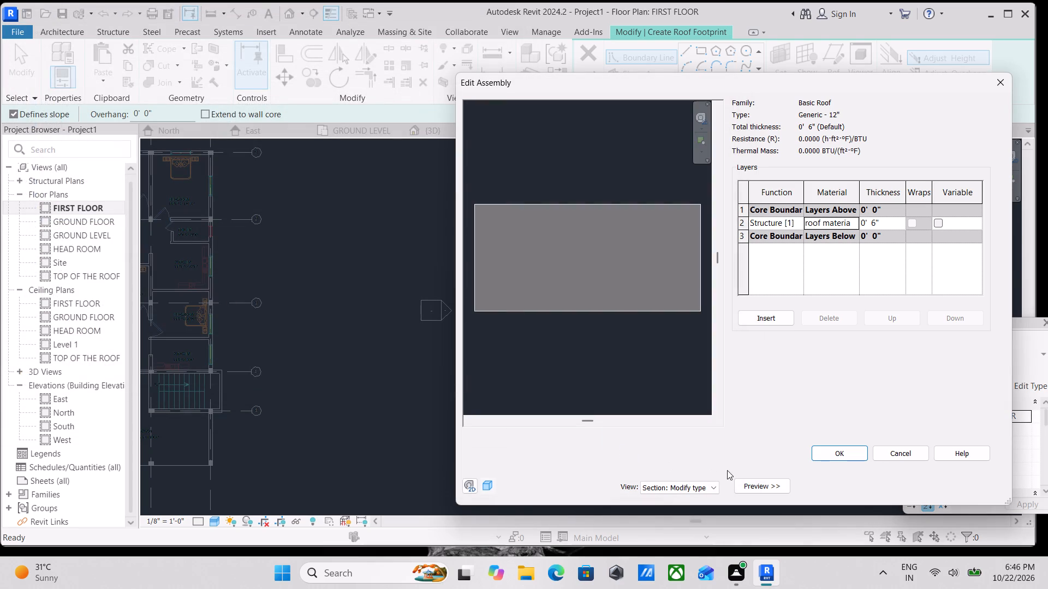
left_click(849, 451)
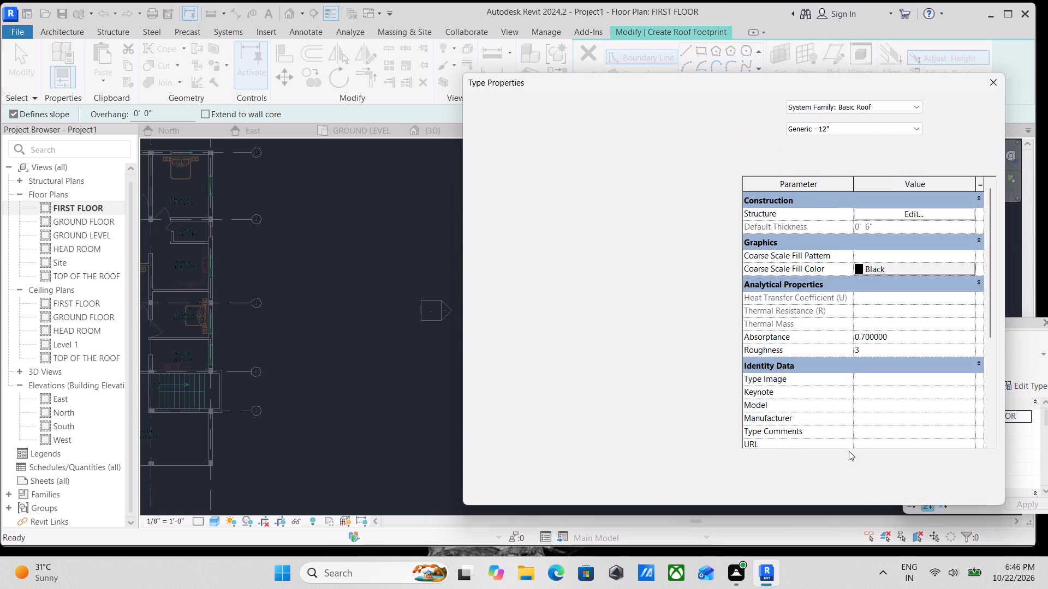
left_click(964, 488)
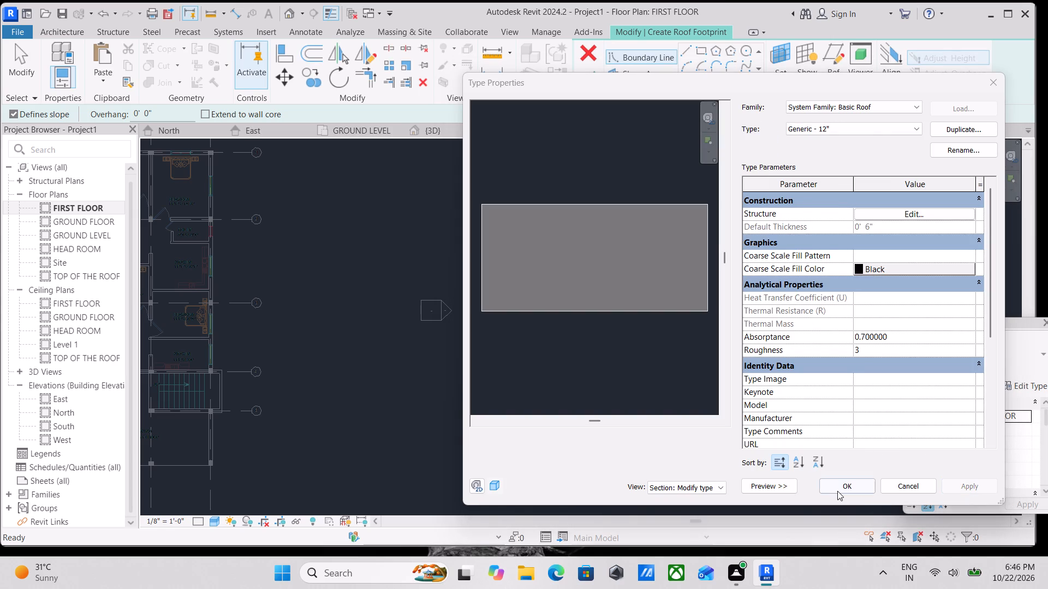
left_click(837, 491)
Review the layer assembly and type properties of the Generic - 12" basic roof.
middle_click_drag(733, 348, 514, 423)
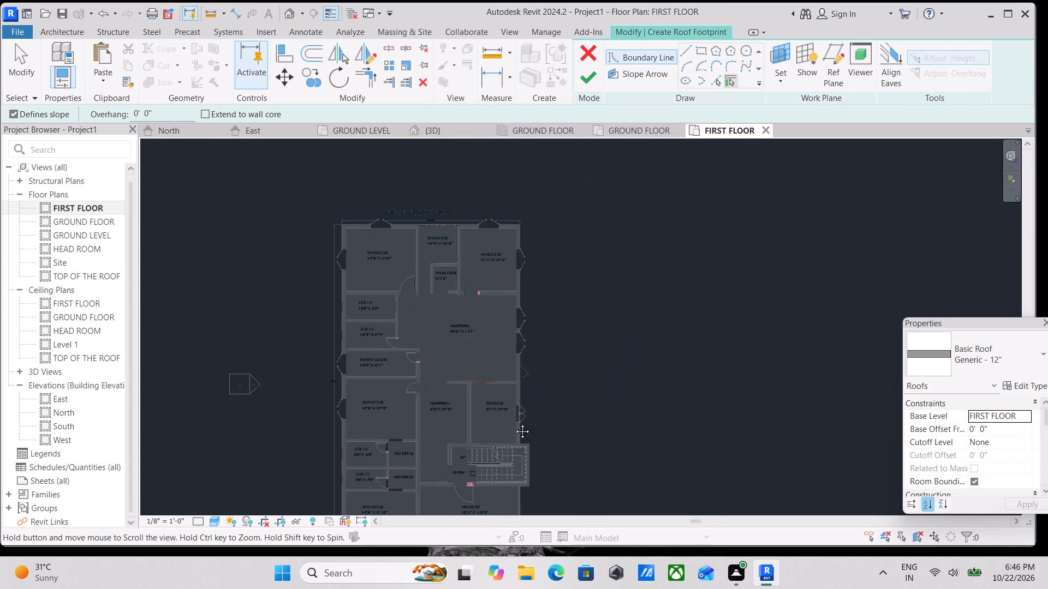
middle_click_drag(514, 423, 520, 423)
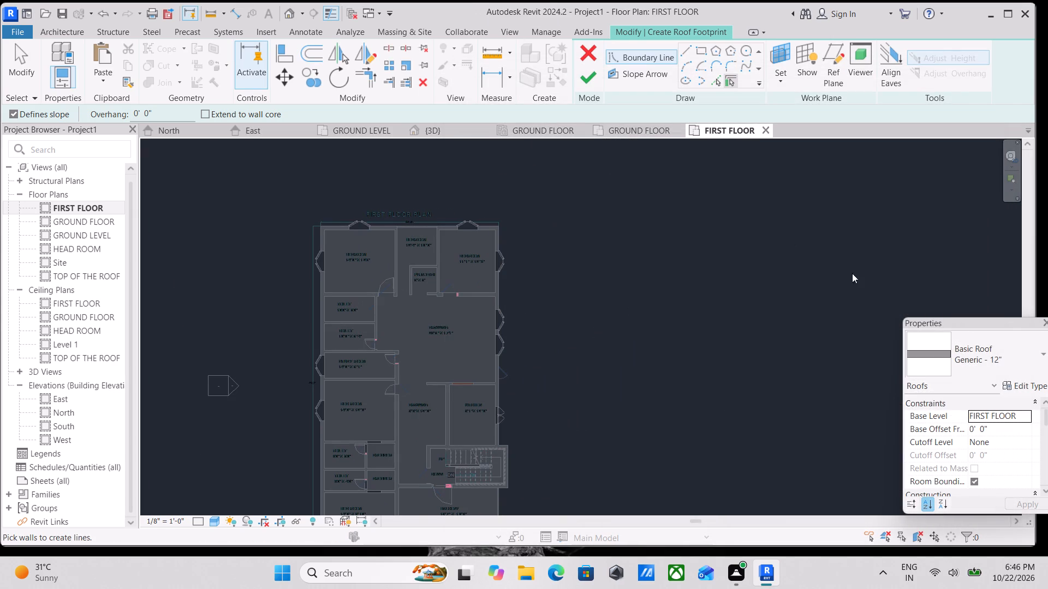
left_click(1019, 353)
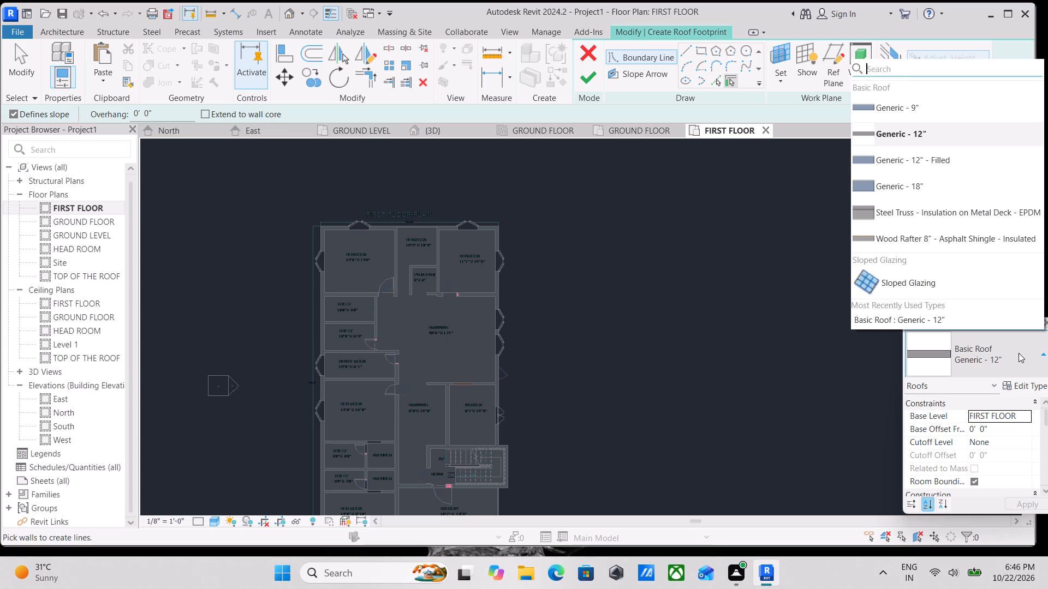
left_click(1023, 383)
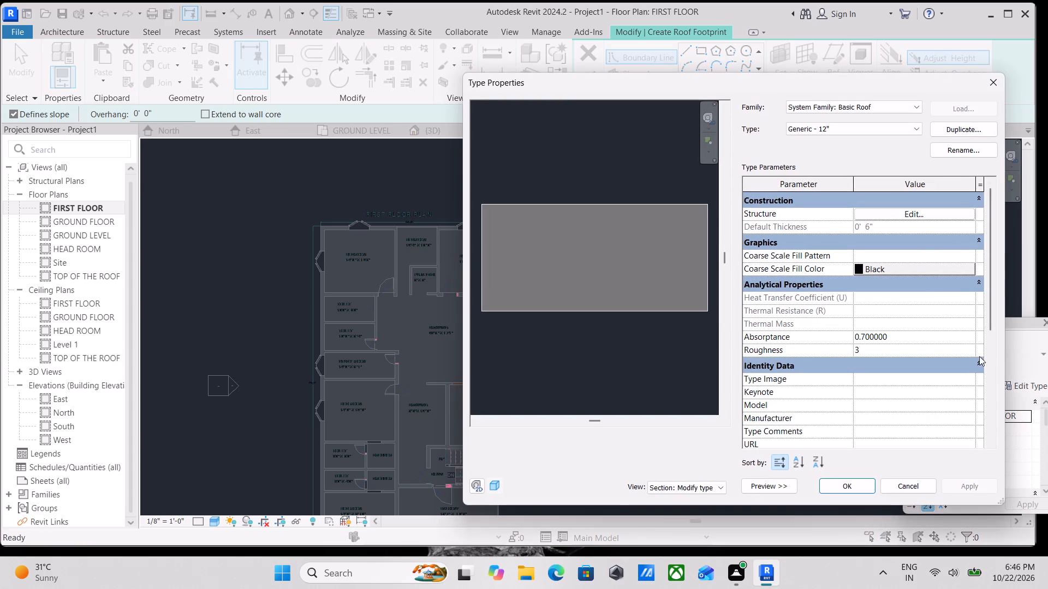
left_click(915, 213)
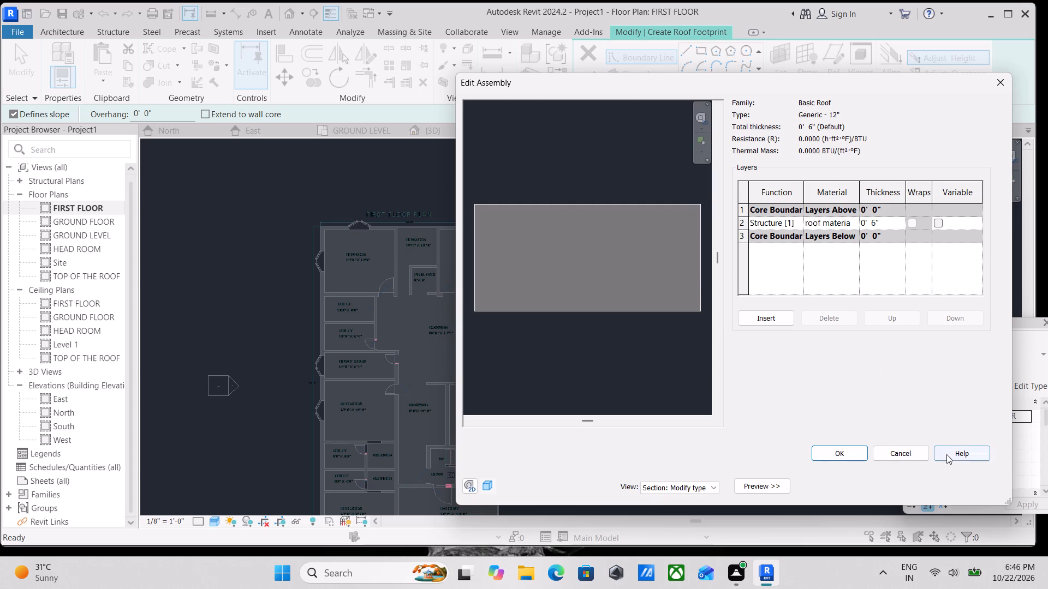
left_click(833, 455)
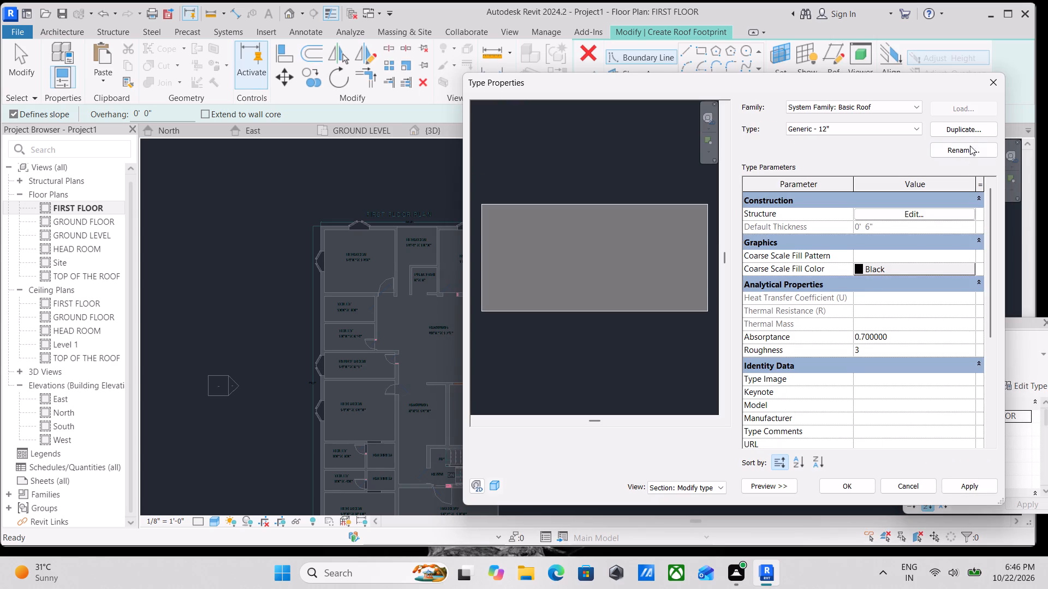
scroll(868, 266, "down", 4)
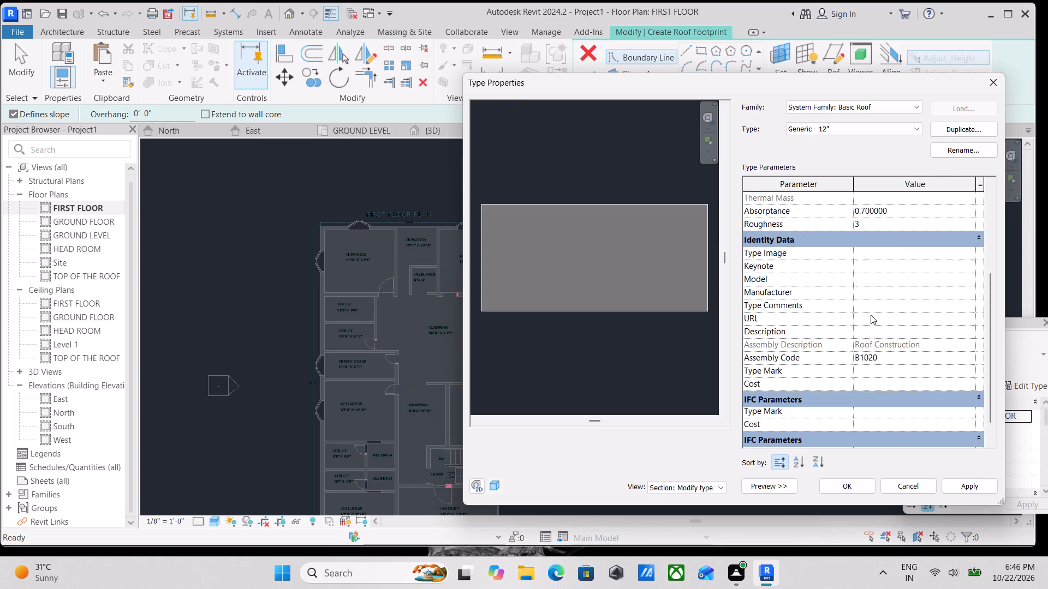
scroll(874, 354, "up", 8)
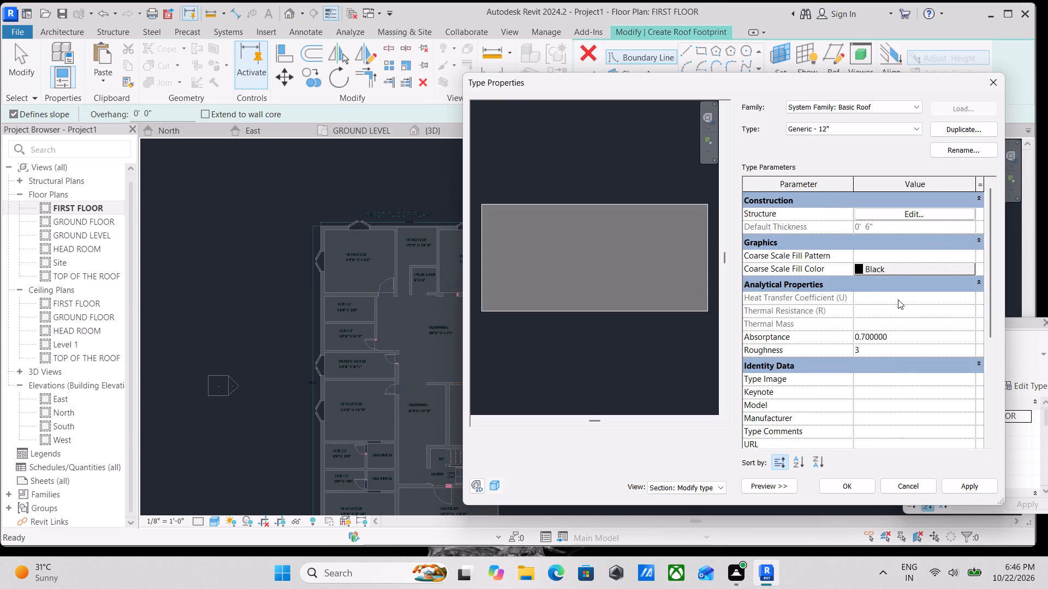
left_click(967, 483)
left_click(850, 488)
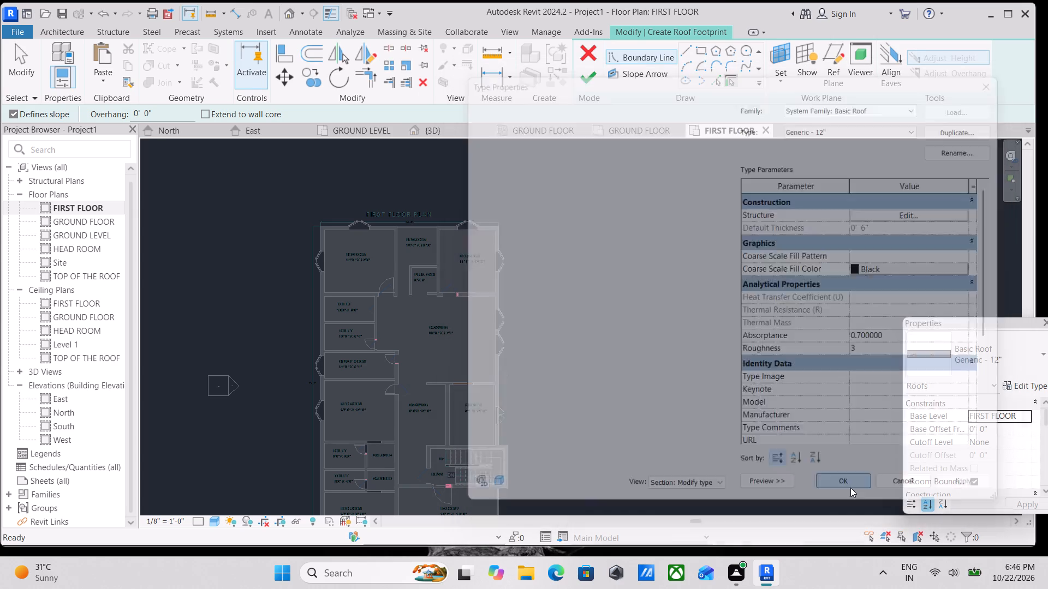
Sketch a rectangular roof boundary about 33' 10" wide from the plan's upper-left wall corner to the right wall at the staircase's upper edge.
middle_click_drag(326, 241, 471, 267)
middle_click_drag(559, 244, 645, 243)
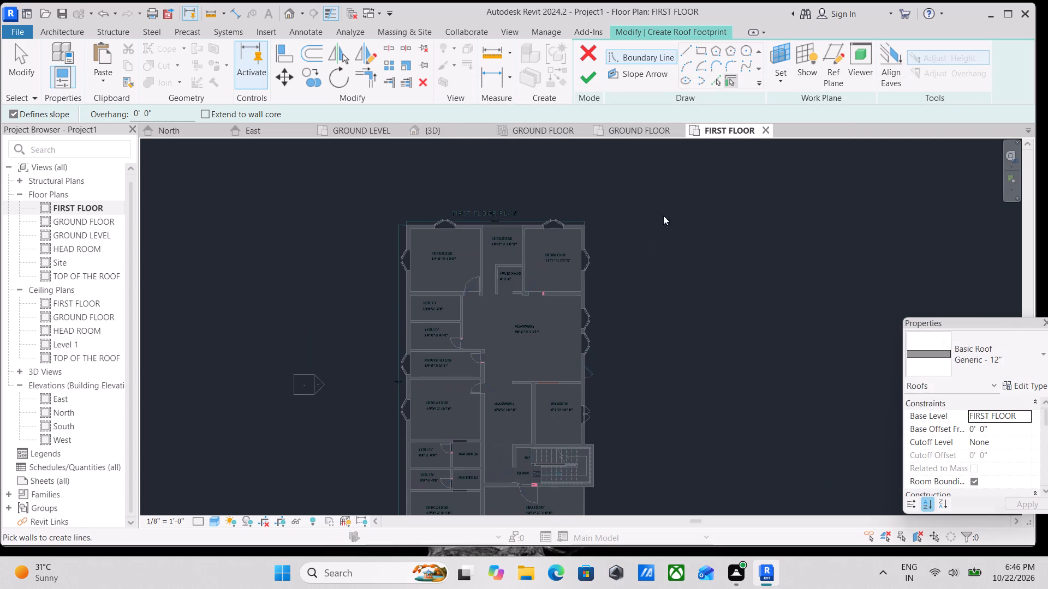
left_click(696, 50)
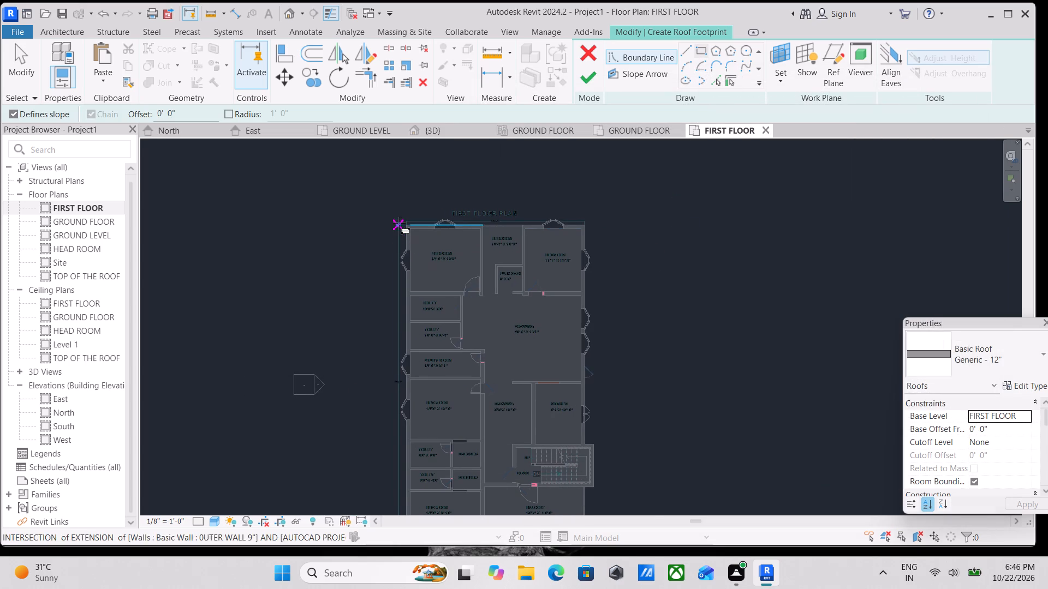
scroll(400, 223, "up", 2)
left_click(413, 233)
middle_click_drag(481, 366, 504, 286)
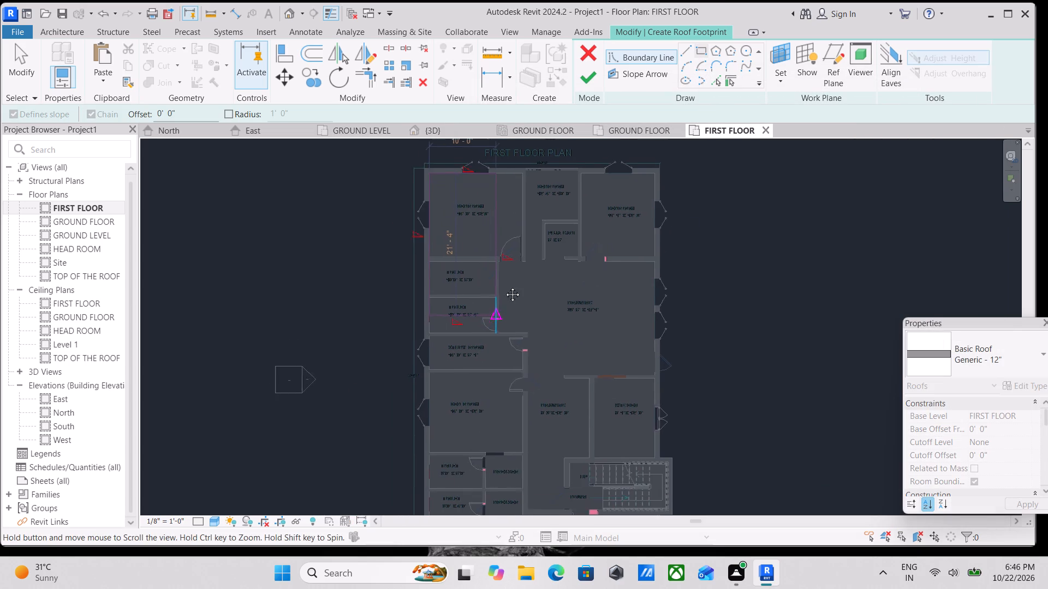
middle_click_drag(504, 286, 509, 277)
middle_click_drag(585, 410, 589, 299)
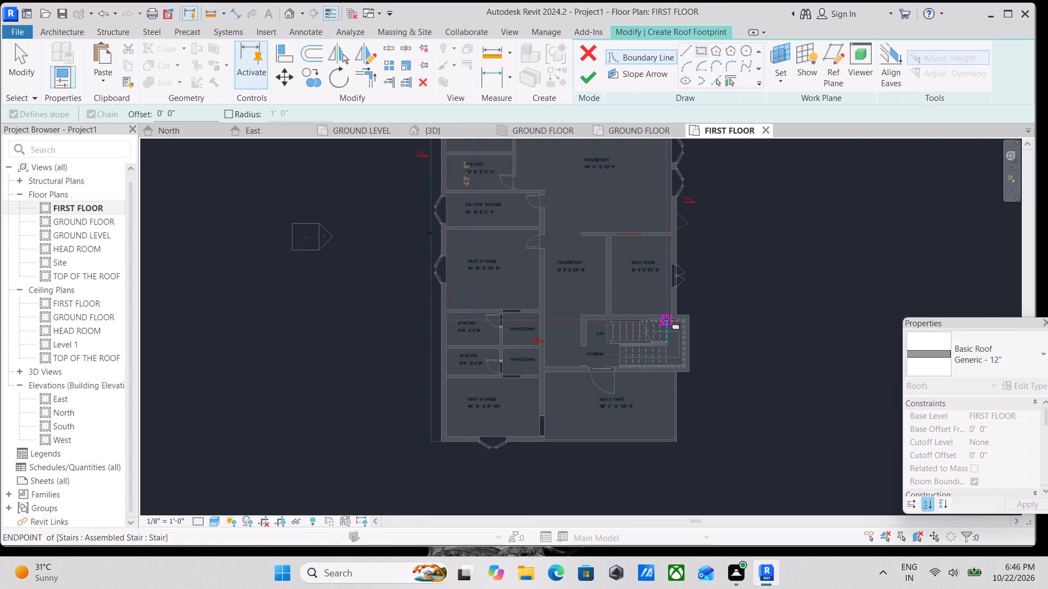
left_click(672, 311)
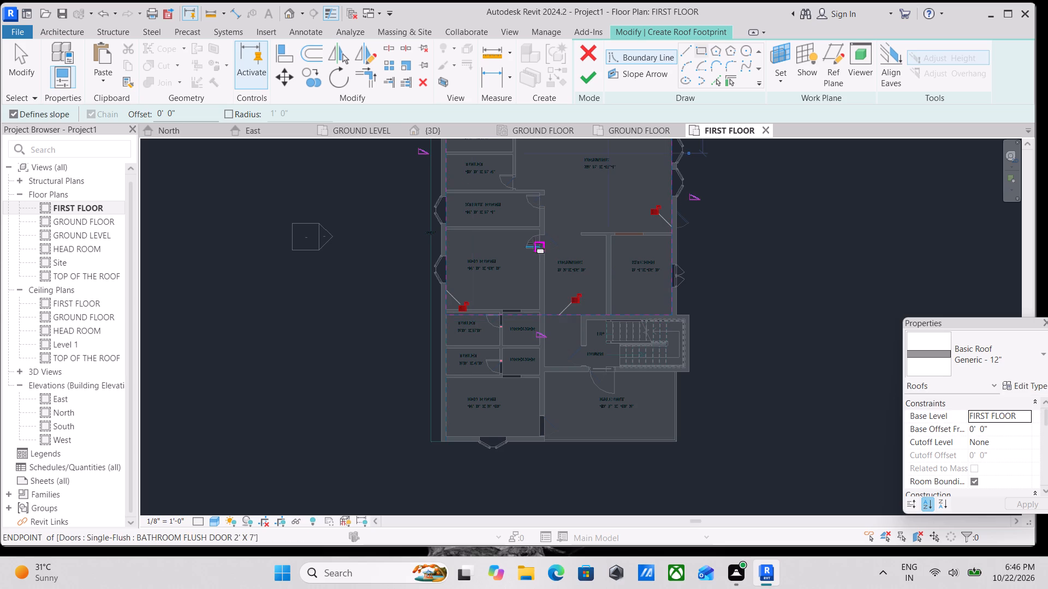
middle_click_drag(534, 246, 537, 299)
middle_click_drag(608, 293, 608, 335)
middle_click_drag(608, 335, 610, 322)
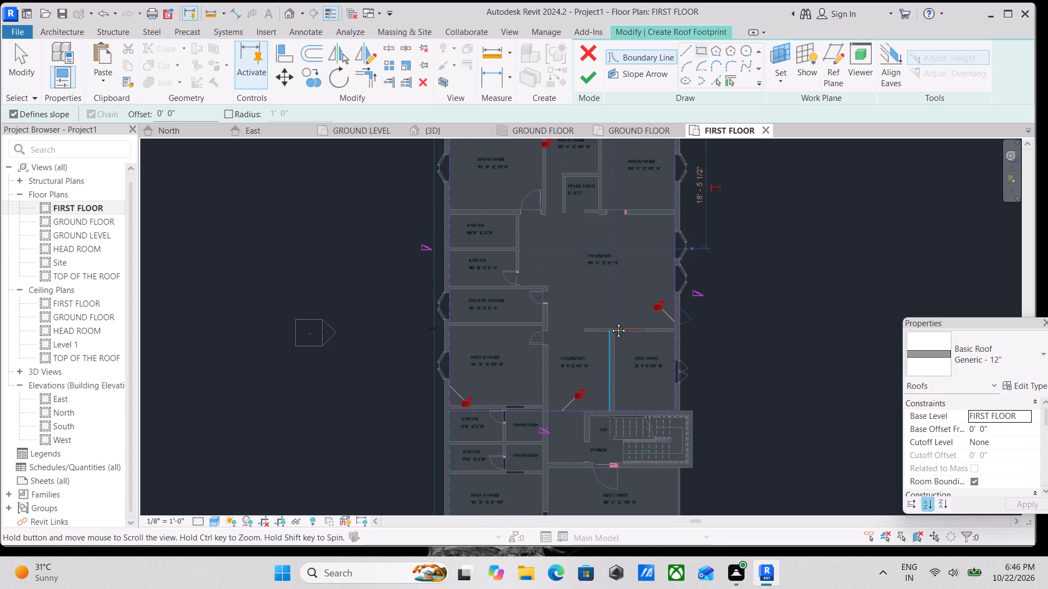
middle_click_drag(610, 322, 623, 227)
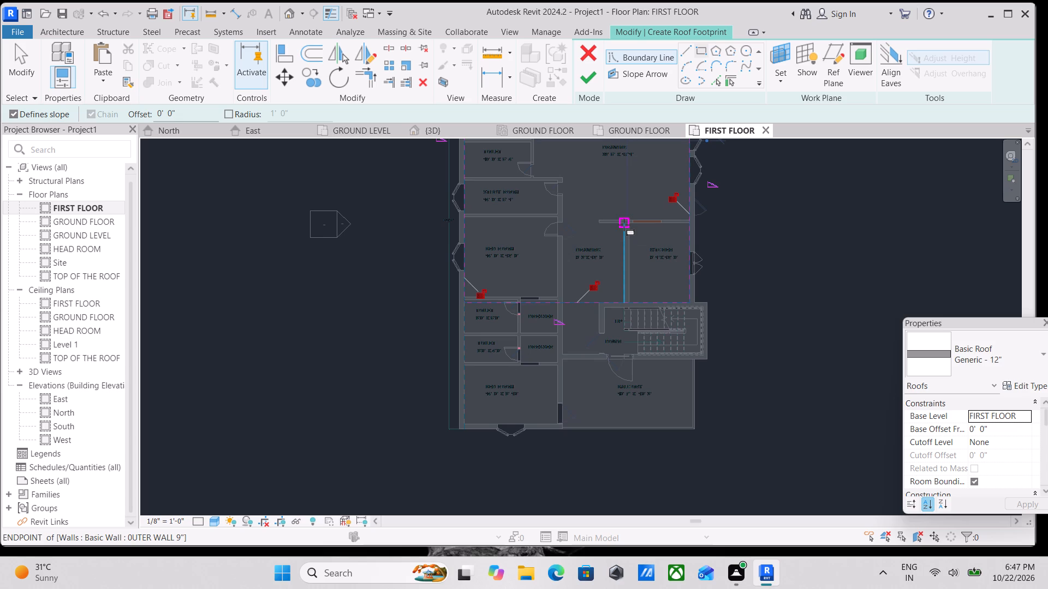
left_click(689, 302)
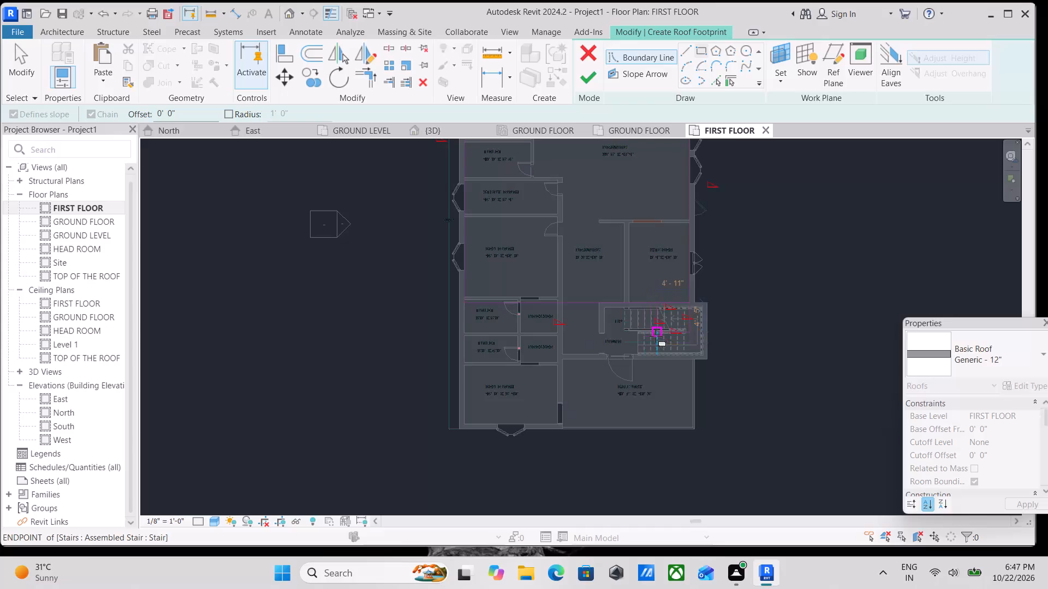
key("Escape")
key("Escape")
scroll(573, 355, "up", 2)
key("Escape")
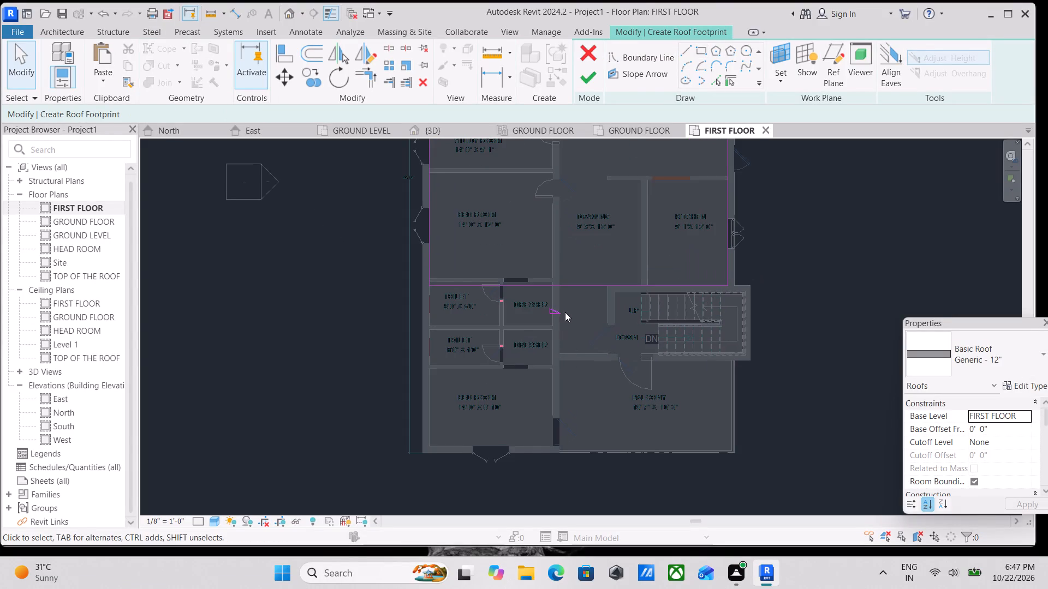
Turn off Defines Slope for the roof boundary's lower horizontal line beside the staircase.
left_click_drag(573, 326, 553, 308)
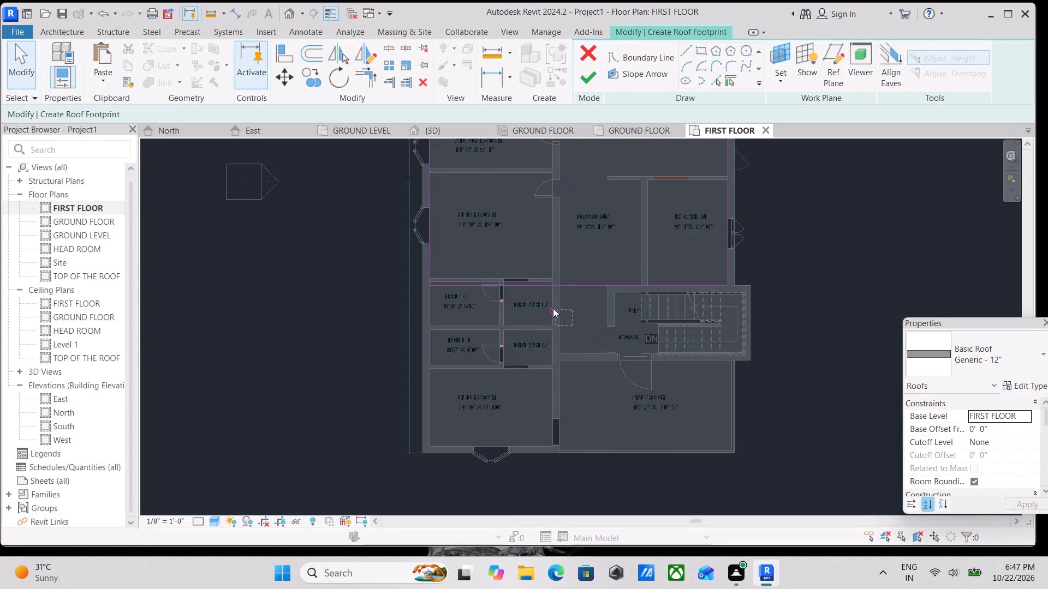
left_click_drag(553, 308, 537, 273)
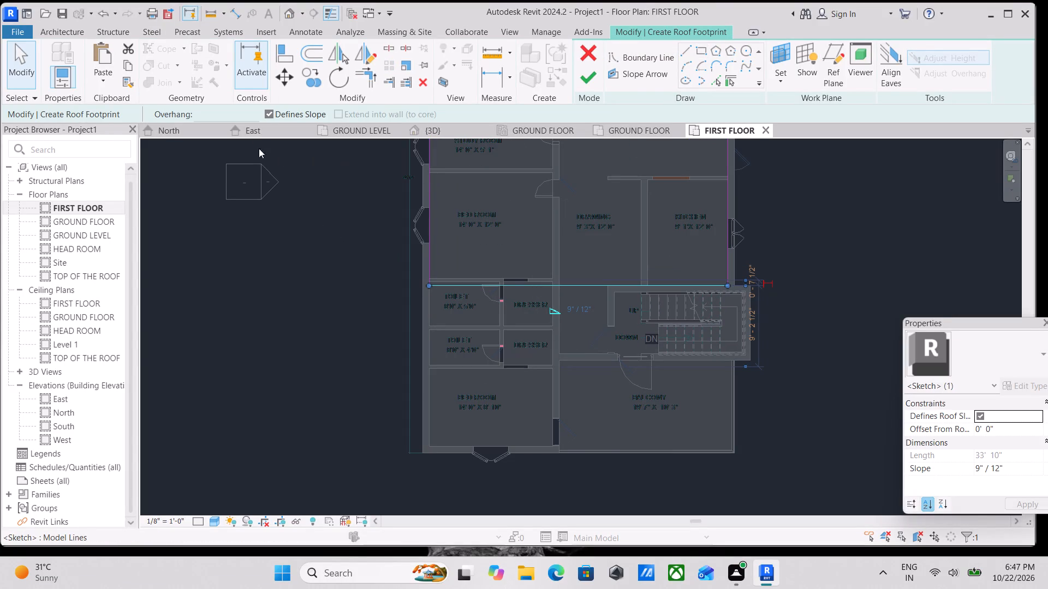
left_click(268, 110)
middle_click_drag(361, 194, 397, 410)
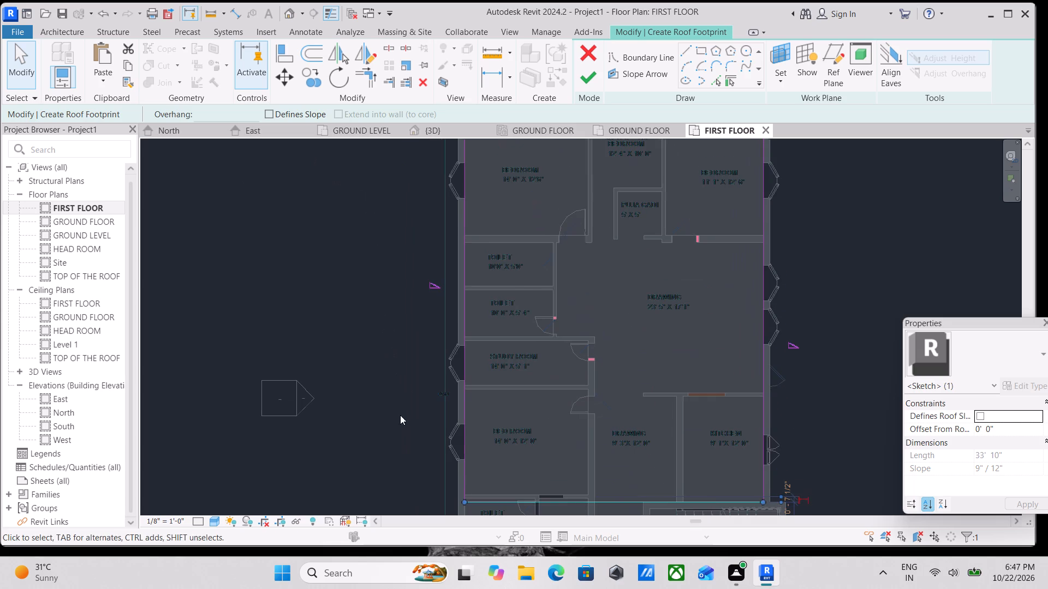
Turn off Defines Slope for the roof boundary's left vertical, top horizontal and right vertical lines.
left_click_drag(395, 272, 510, 341)
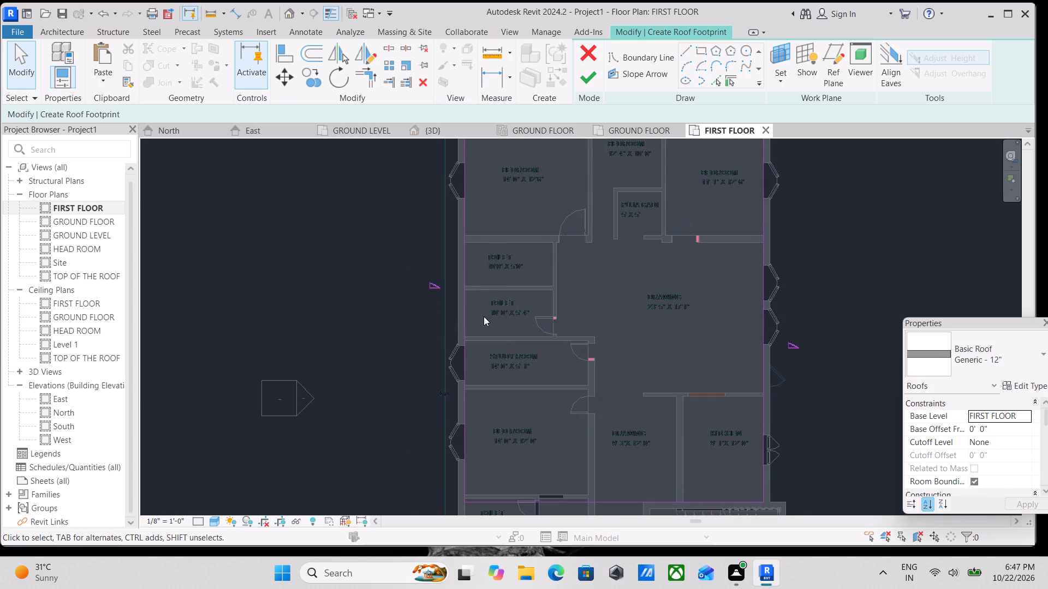
left_click_drag(484, 316, 407, 260)
middle_click_drag(444, 214, 434, 279)
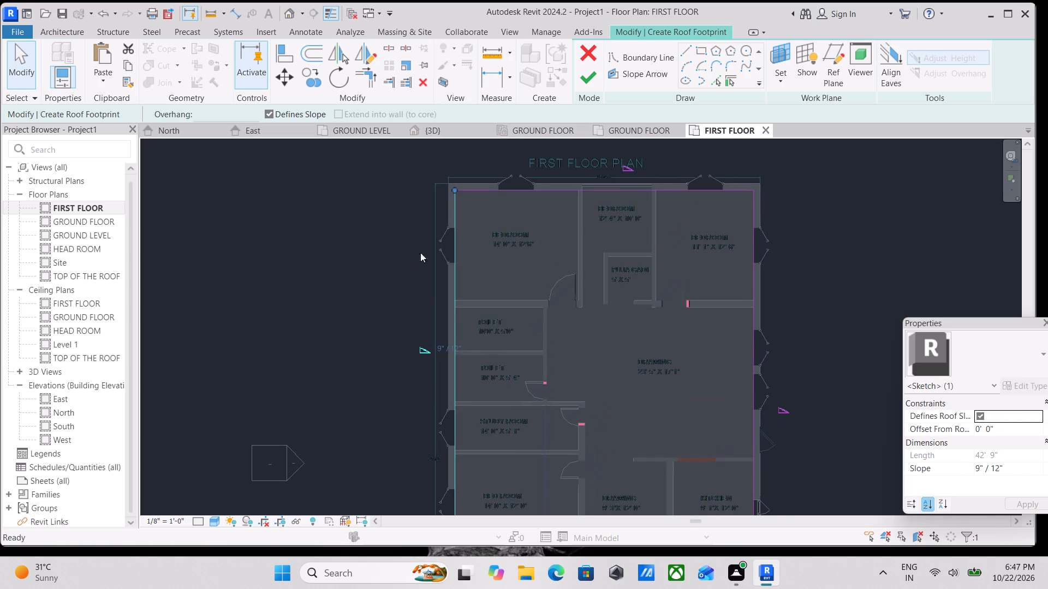
left_click(264, 112)
middle_click_drag(438, 263, 379, 358)
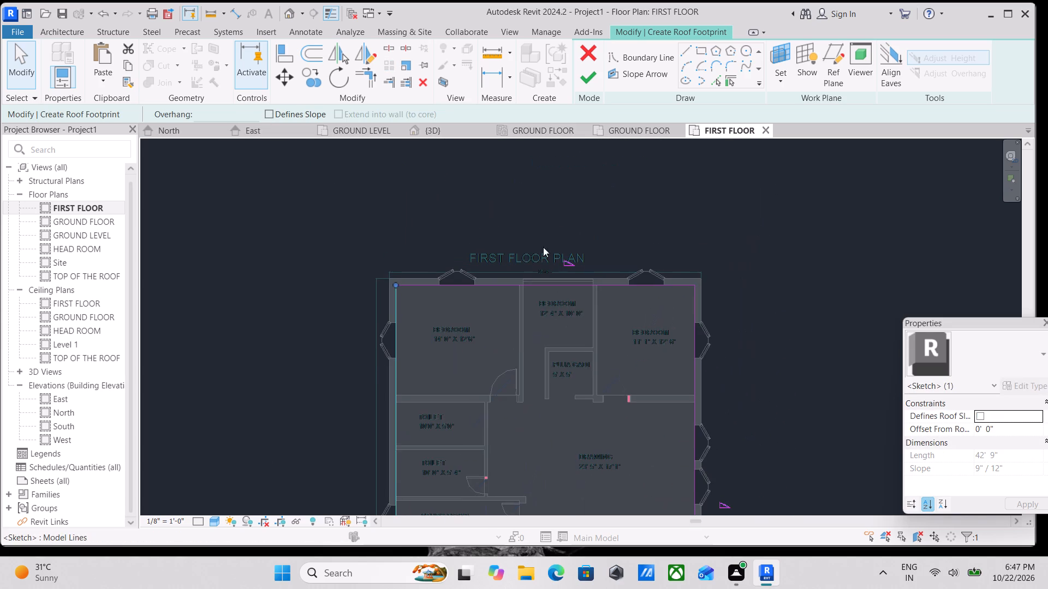
left_click_drag(579, 226, 519, 306)
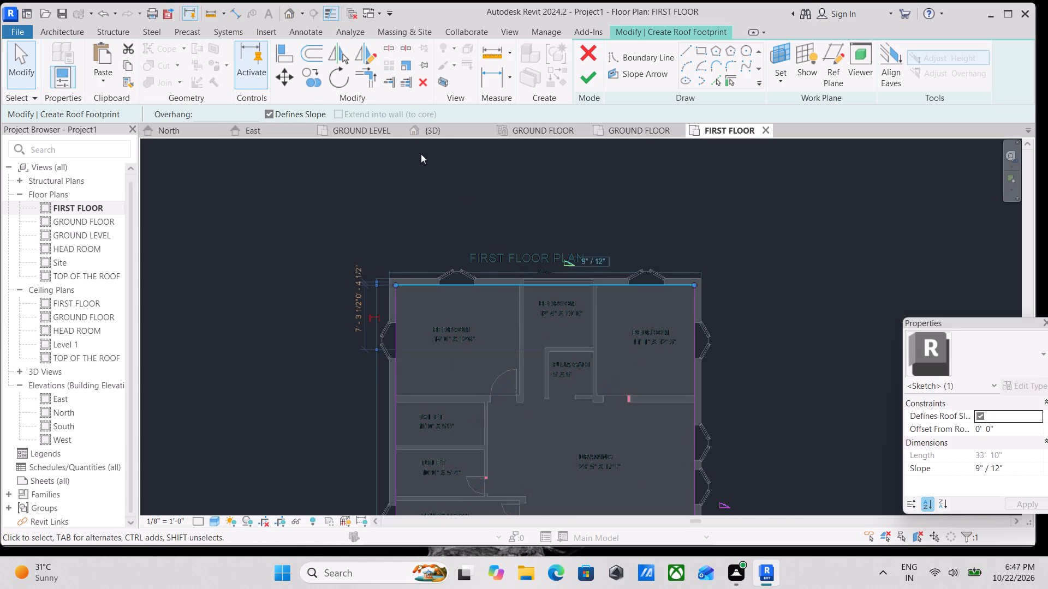
left_click(271, 111)
middle_click_drag(553, 324, 504, 199)
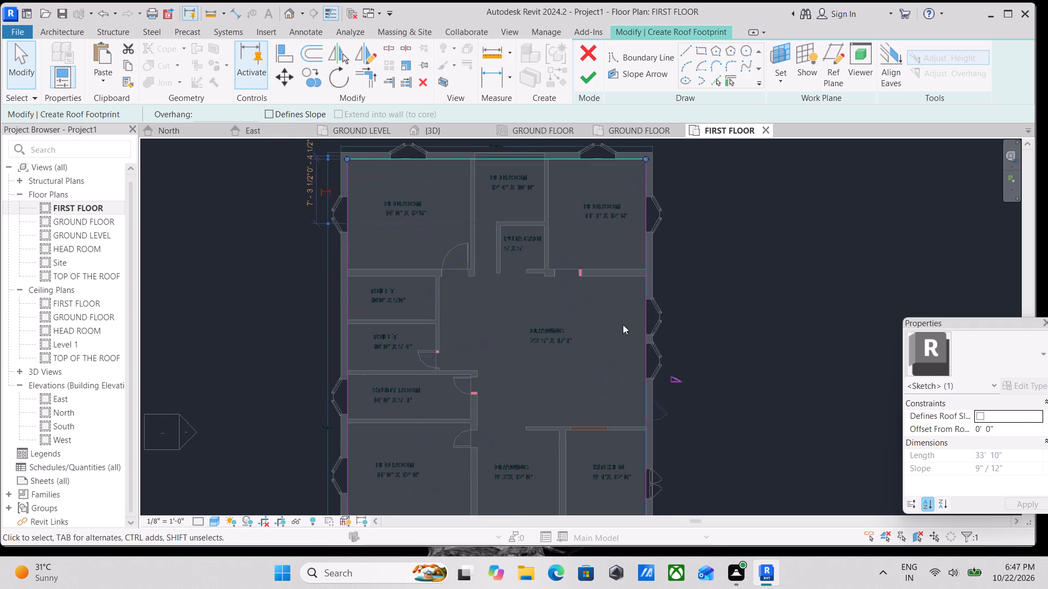
left_click_drag(699, 413, 610, 329)
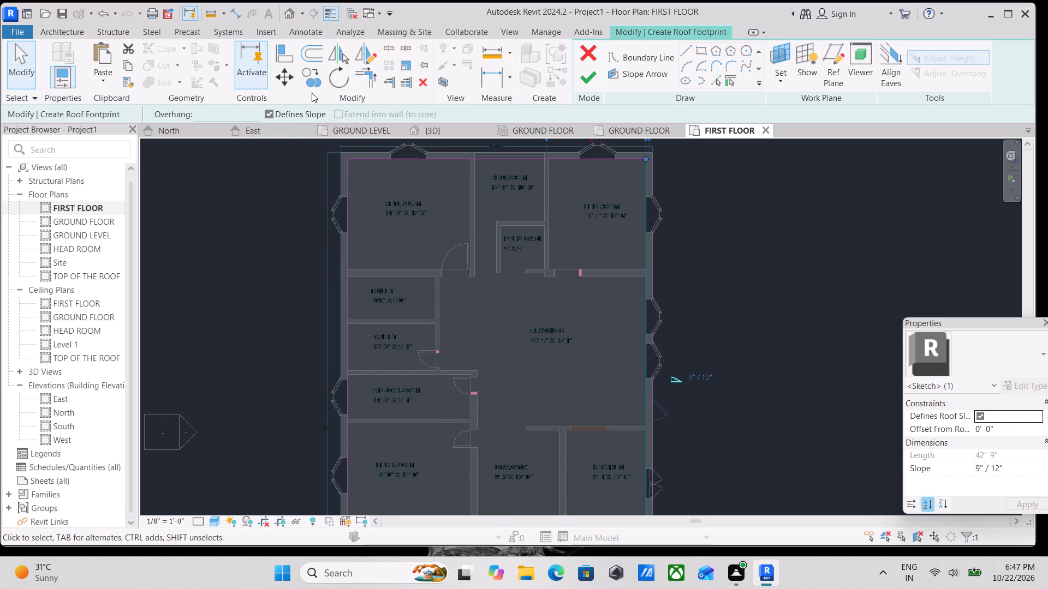
left_click(266, 112)
Delete the roof boundary's lower horizontal line at the staircase's upper edge.
scroll(402, 271, "down", 2)
middle_click_drag(410, 275, 438, 189)
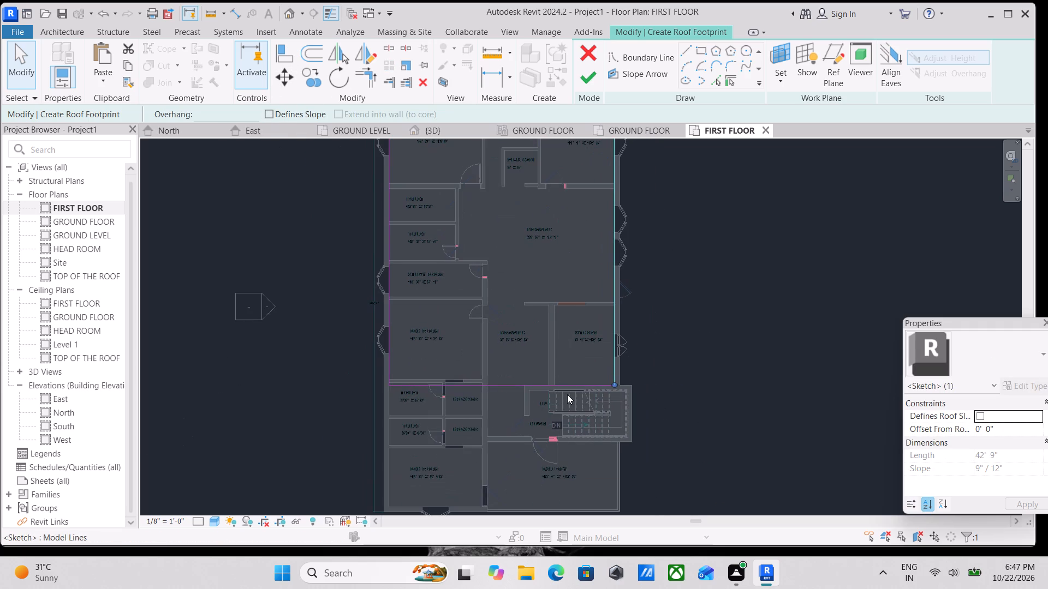
middle_click_drag(568, 393, 621, 355)
left_click(545, 349)
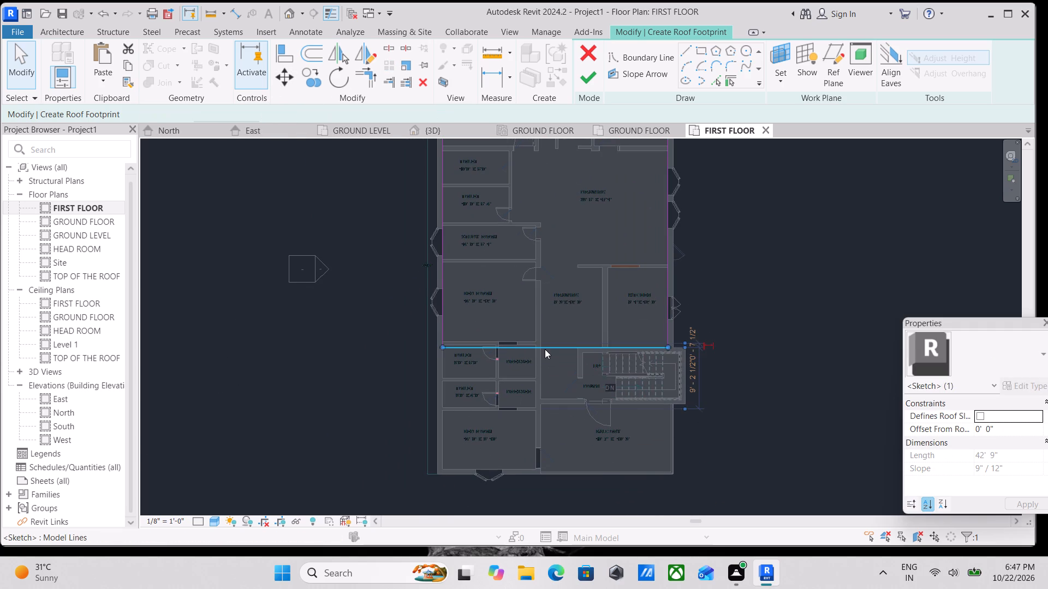
right_click(545, 349)
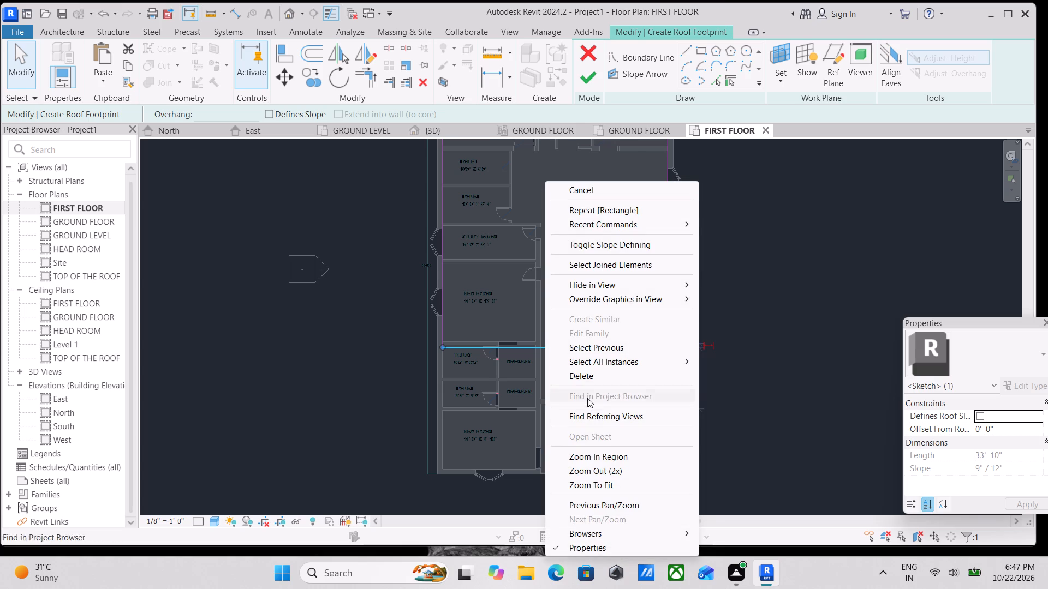
left_click(589, 374)
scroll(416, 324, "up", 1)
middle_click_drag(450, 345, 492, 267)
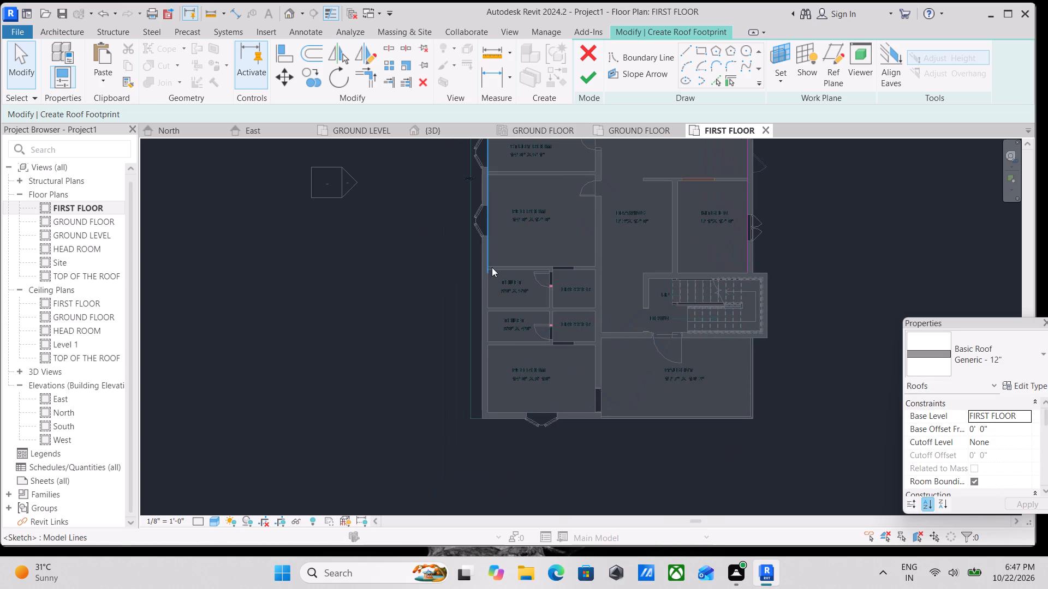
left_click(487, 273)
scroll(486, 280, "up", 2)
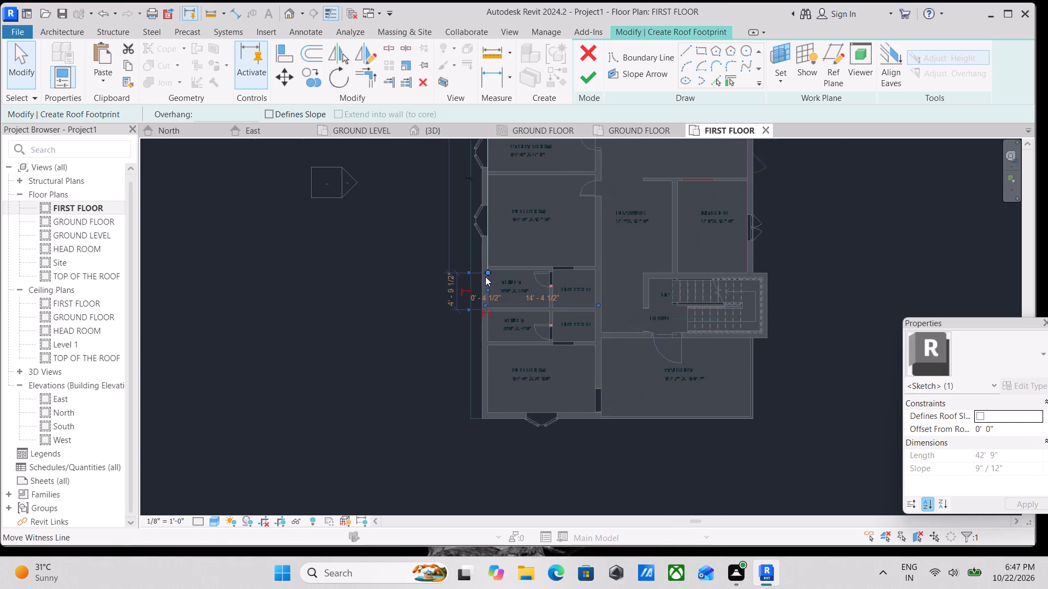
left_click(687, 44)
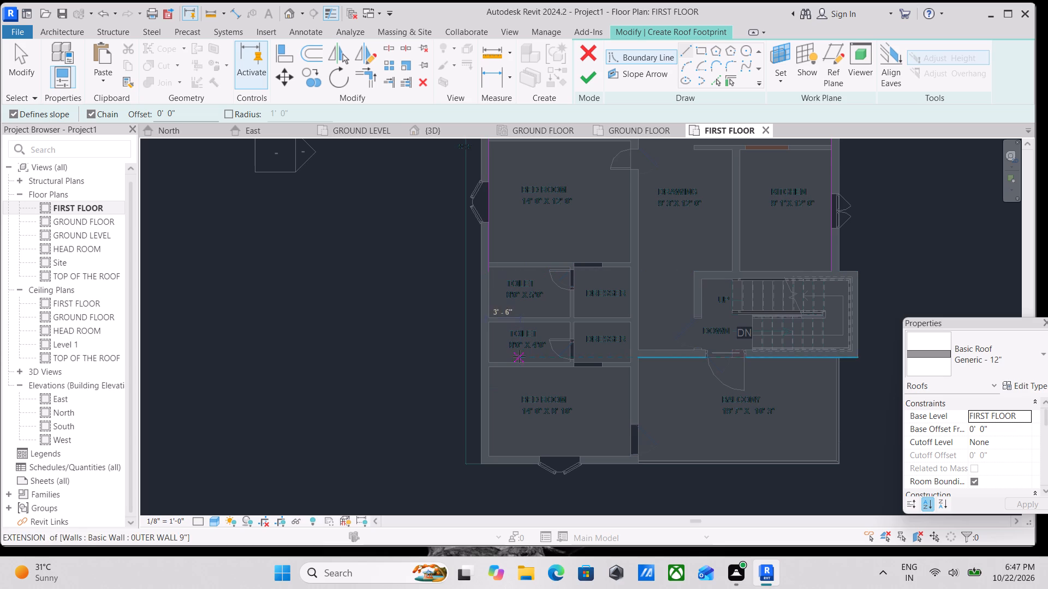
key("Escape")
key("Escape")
Extend the left vertical boundary line down to the inner lower-left corner of the bottom bedroom.
left_click(487, 269)
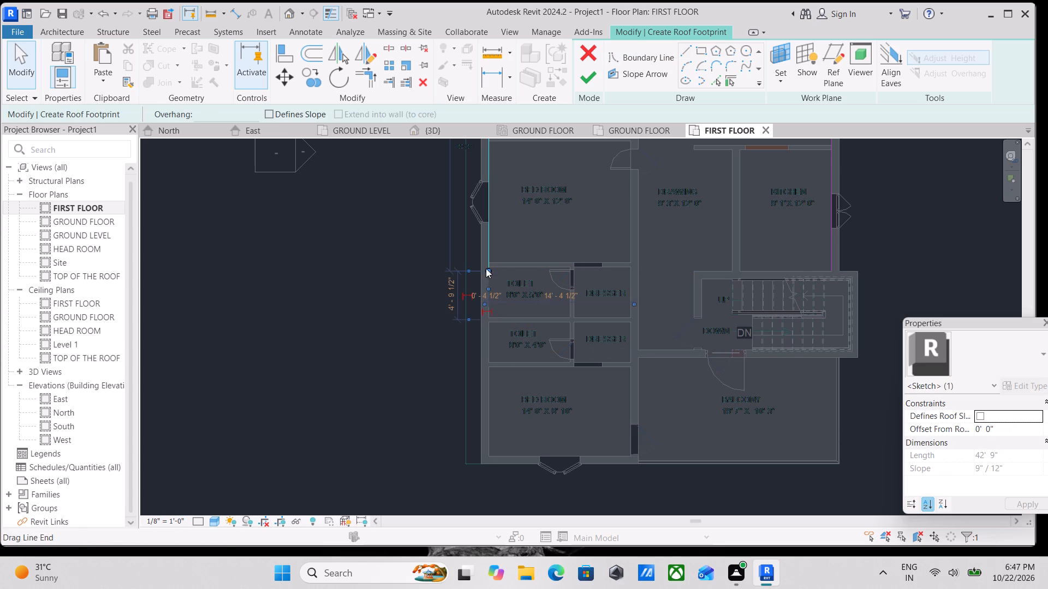
left_click_drag(486, 268, 494, 463)
left_click(494, 463)
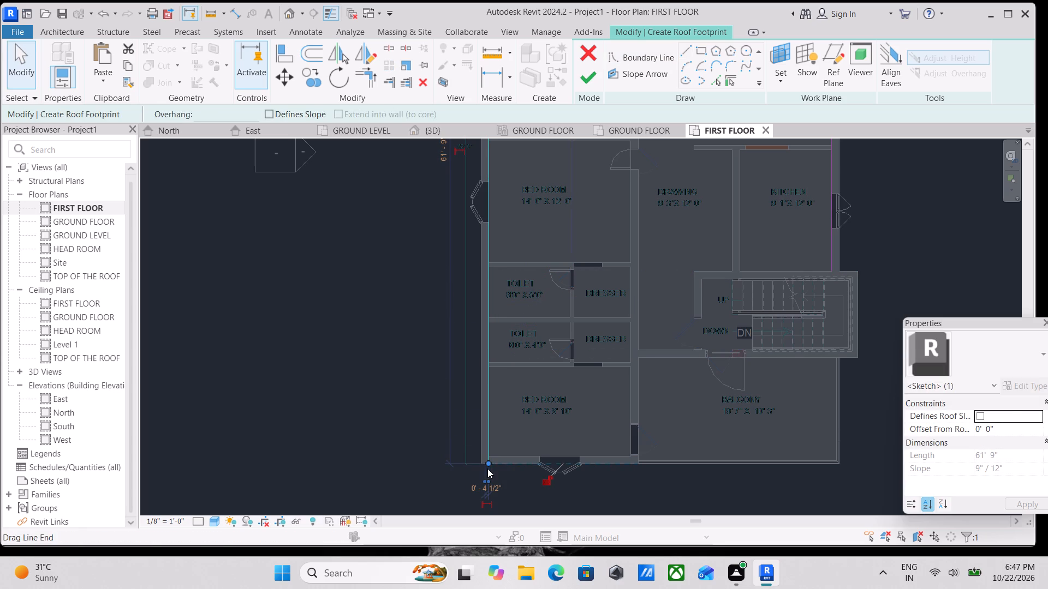
left_click_drag(487, 461, 488, 456)
key("Escape")
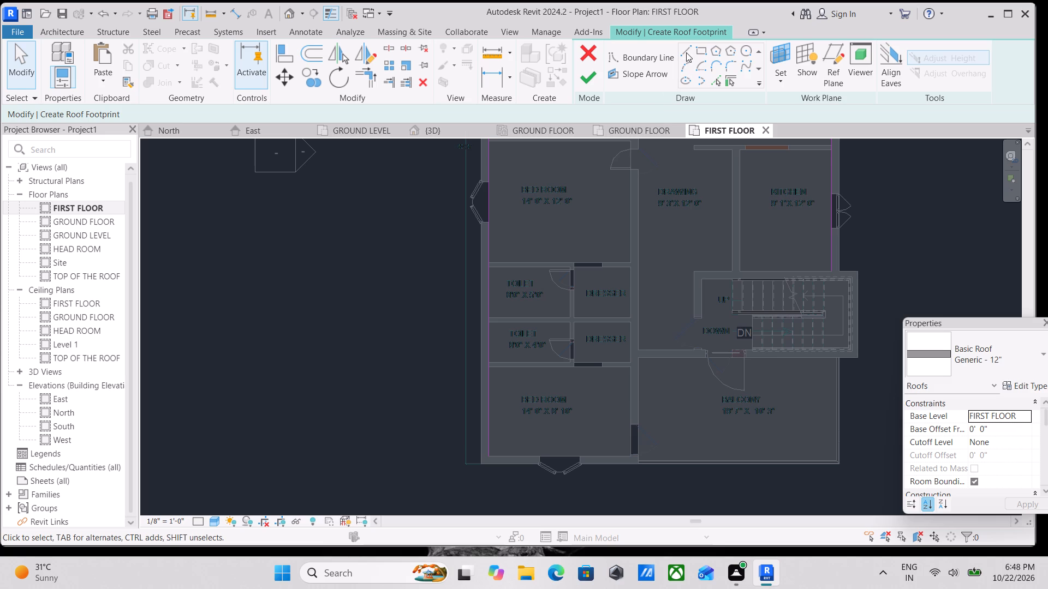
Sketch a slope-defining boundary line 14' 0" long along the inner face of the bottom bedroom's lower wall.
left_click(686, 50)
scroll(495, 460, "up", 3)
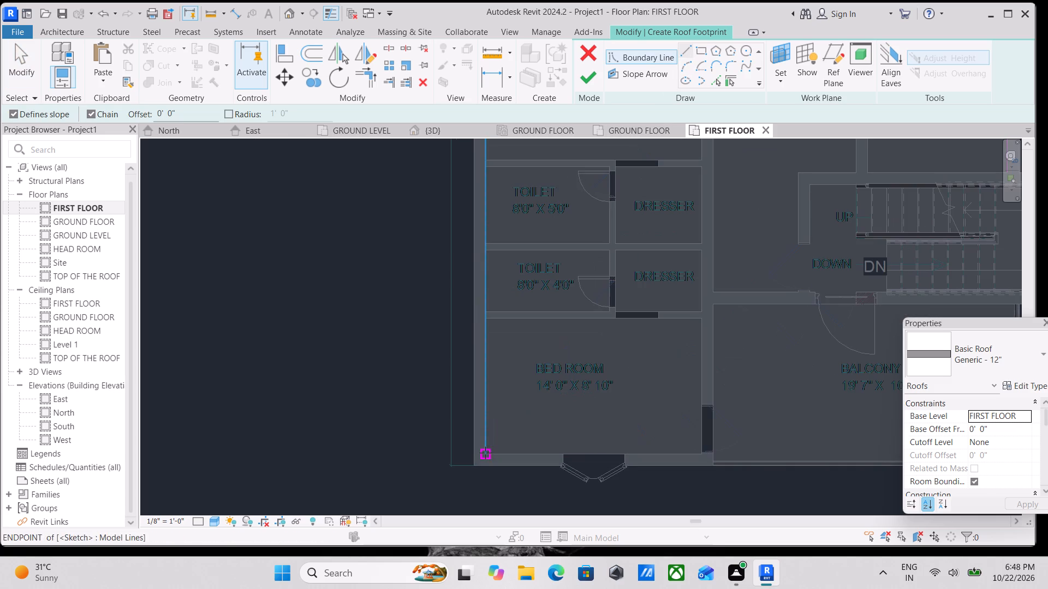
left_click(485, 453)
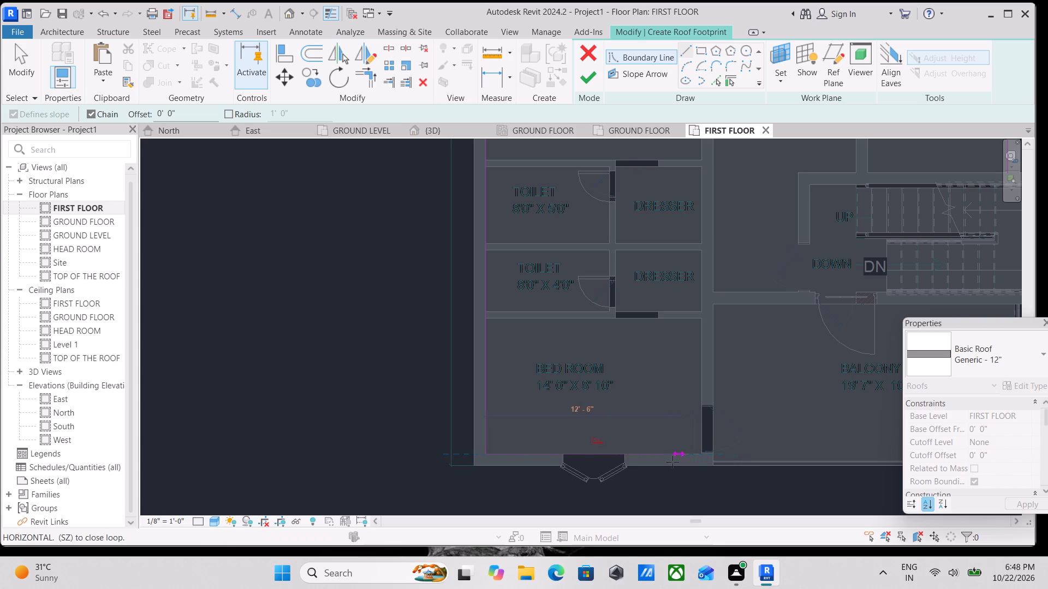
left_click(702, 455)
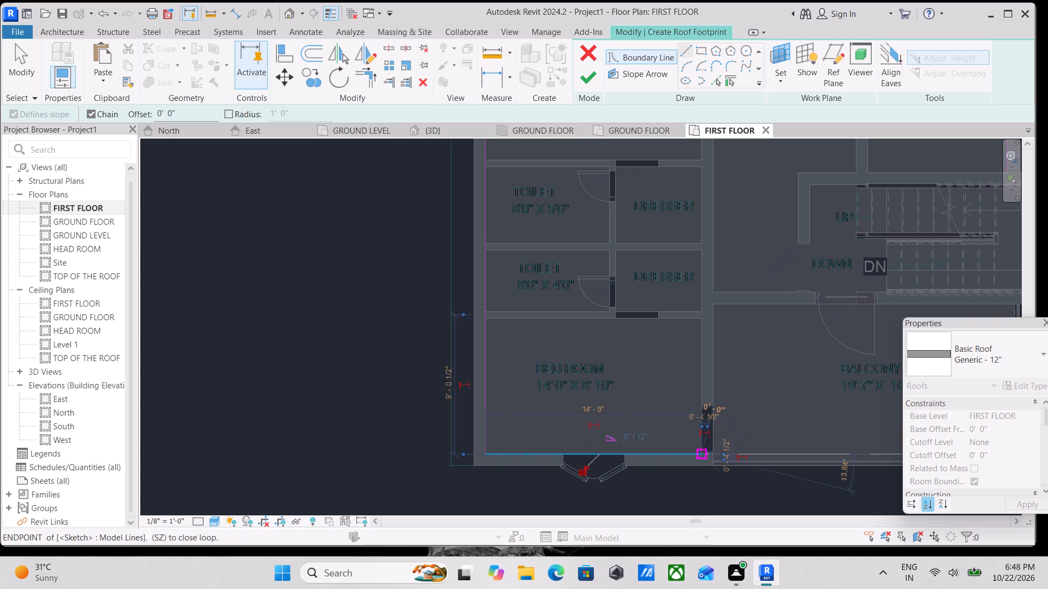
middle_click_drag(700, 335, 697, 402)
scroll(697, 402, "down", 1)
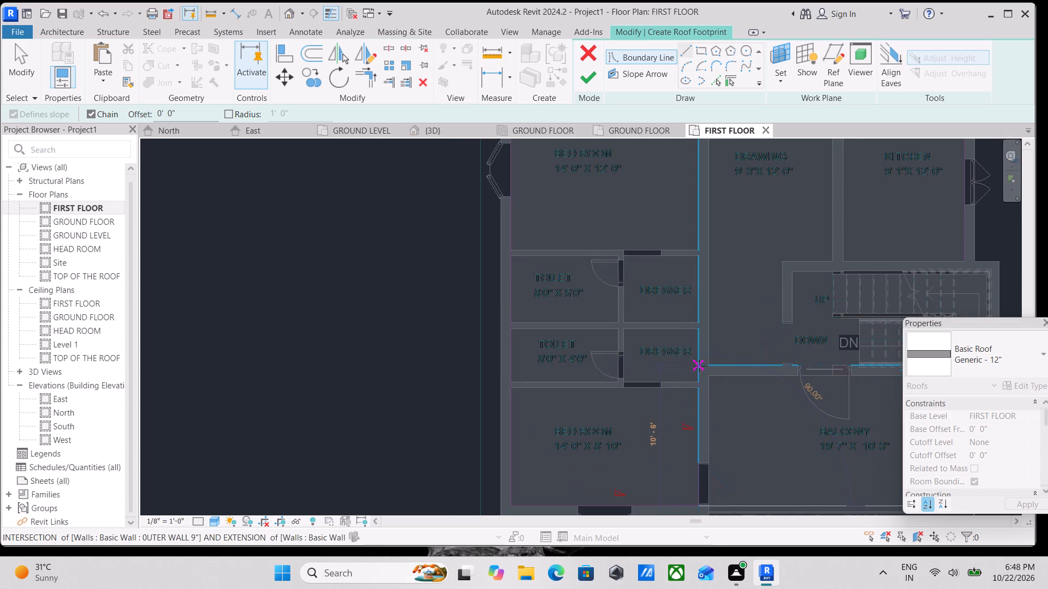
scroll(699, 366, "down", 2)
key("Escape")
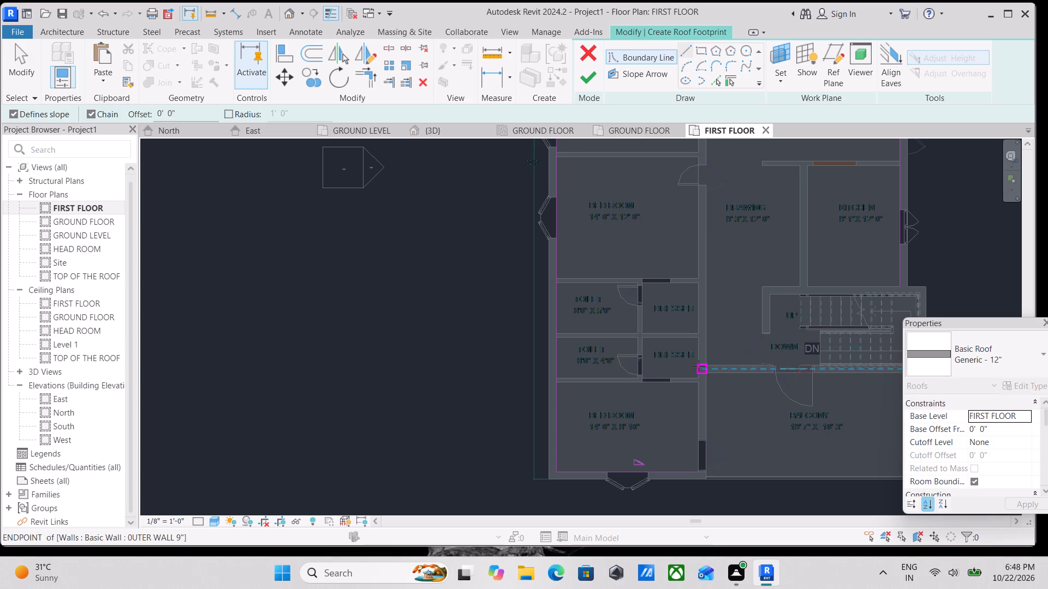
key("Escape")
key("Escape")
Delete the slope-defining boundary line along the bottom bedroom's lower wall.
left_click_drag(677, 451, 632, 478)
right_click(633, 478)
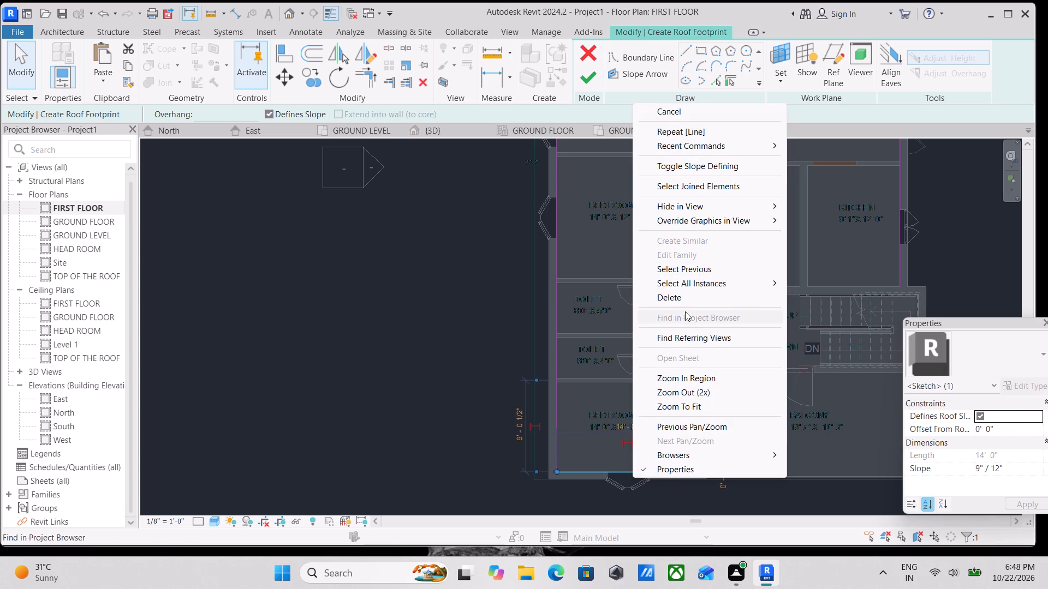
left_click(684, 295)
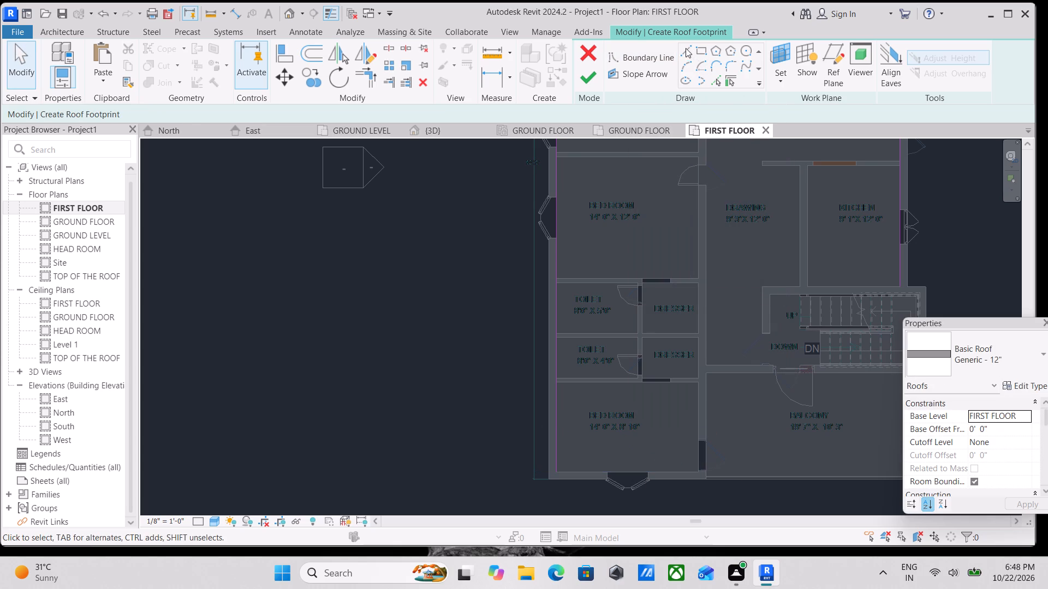
With Defines Slope off, sketch a 14' 0" horizontal boundary line along the inner face of the bottom bedroom's lower wall.
left_click(686, 48)
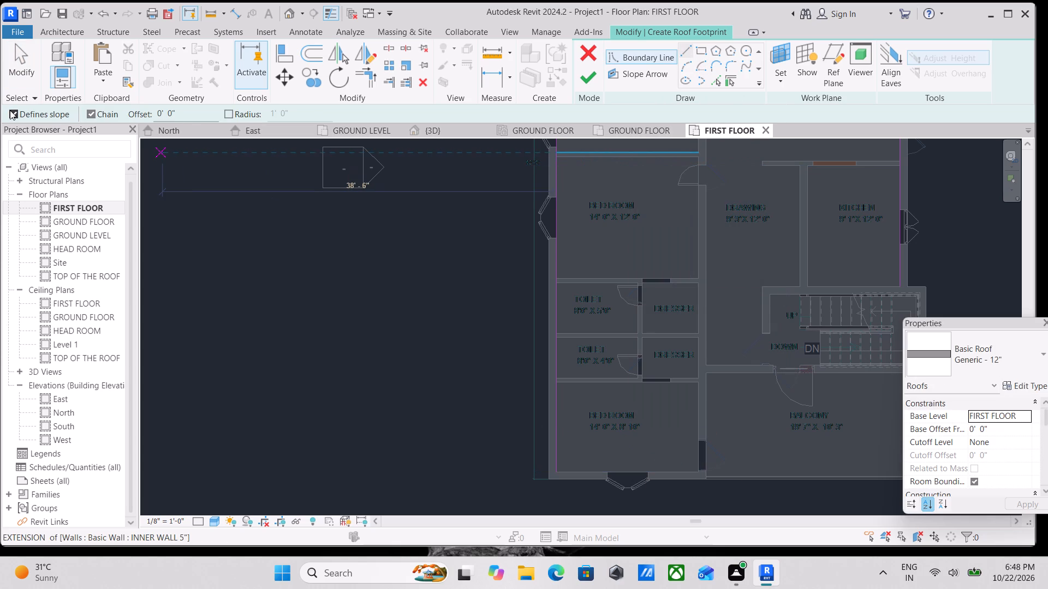
left_click(16, 110)
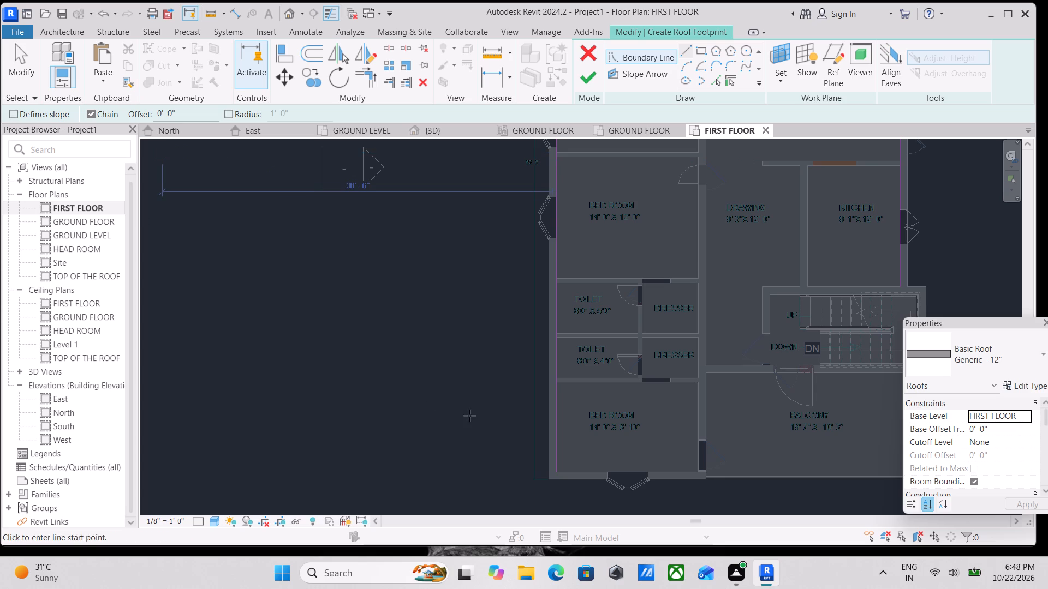
middle_click_drag(527, 422, 505, 361)
scroll(542, 428, "up", 2)
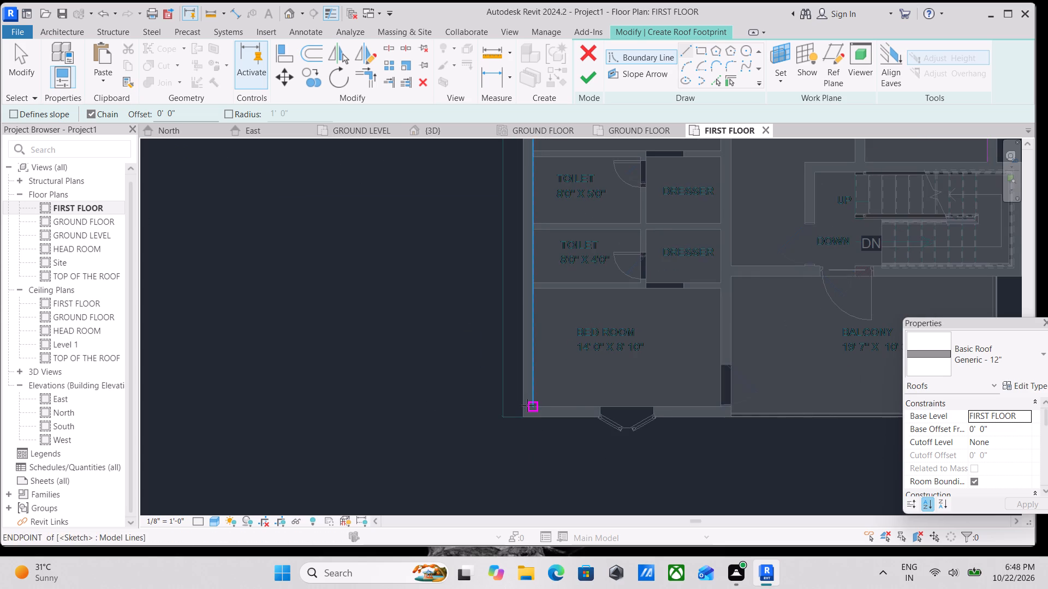
left_click(527, 405)
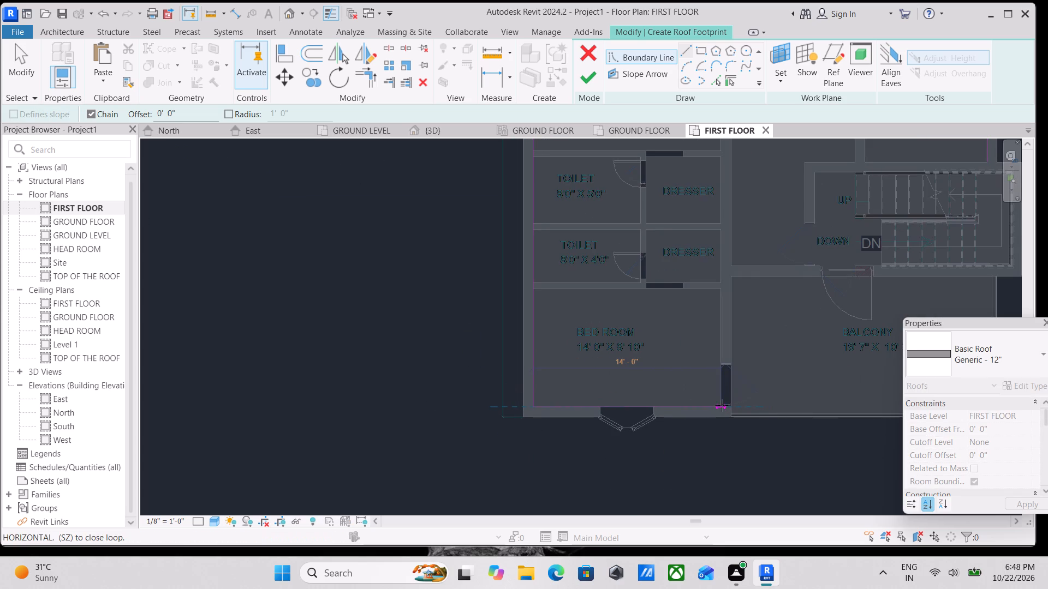
scroll(724, 404, "up", 3)
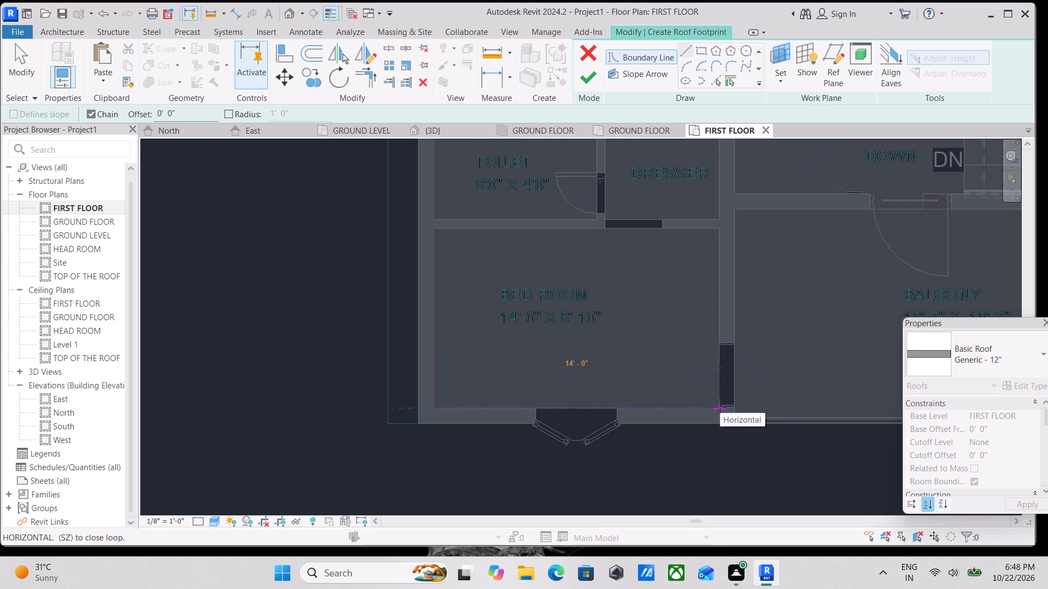
scroll(720, 407, "up", 3)
key("Escape")
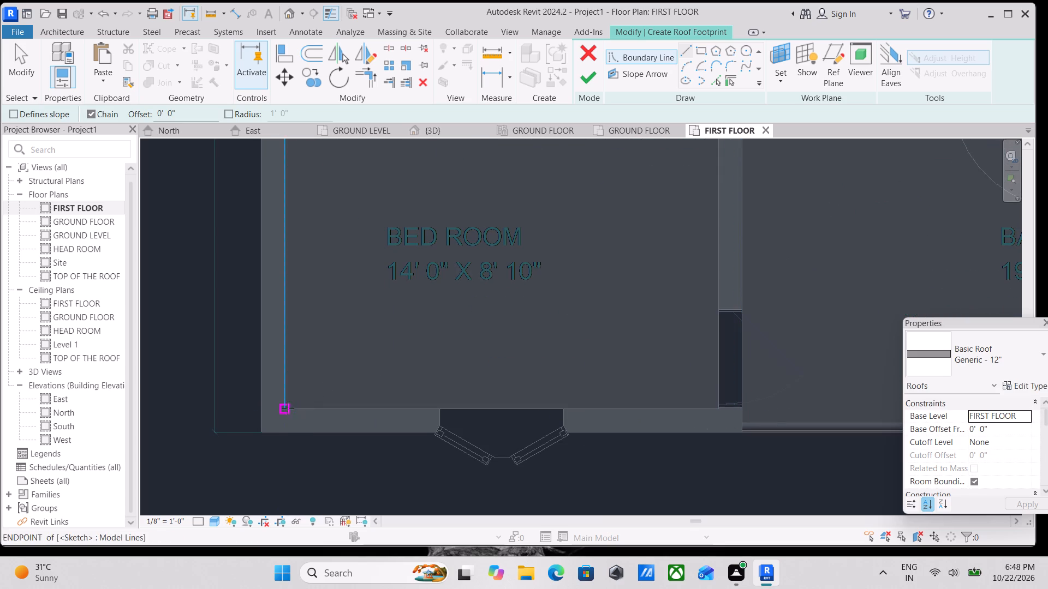
left_click(286, 409)
scroll(723, 407, "up", 4)
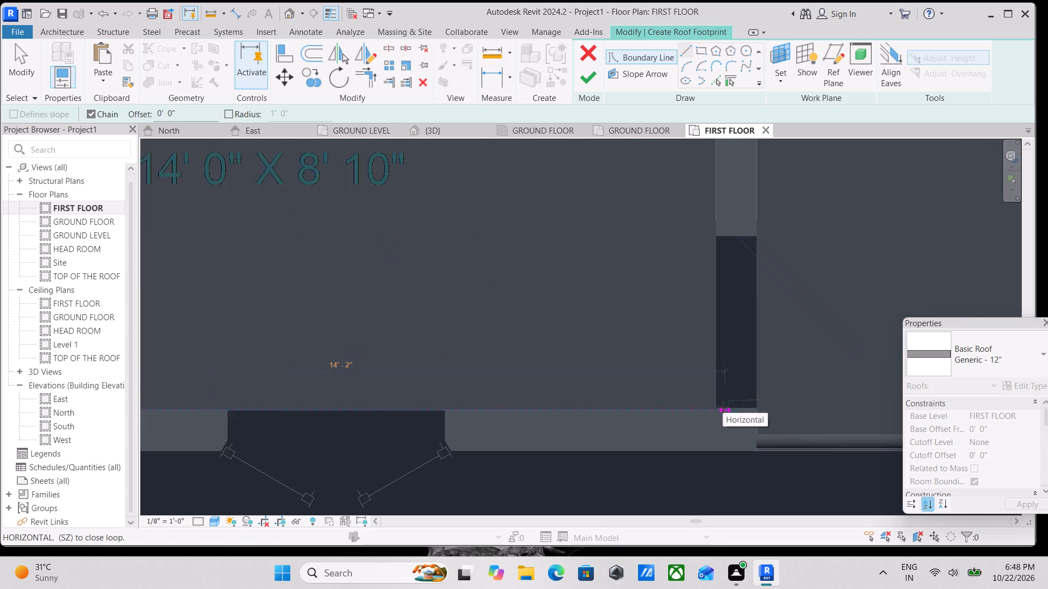
scroll(723, 407, "up", 4)
left_click(709, 418)
Continue the boundary about 10' 6" up the bedroom's right wall face to the upper face of the balcony's top wall.
scroll(708, 271, "down", 3)
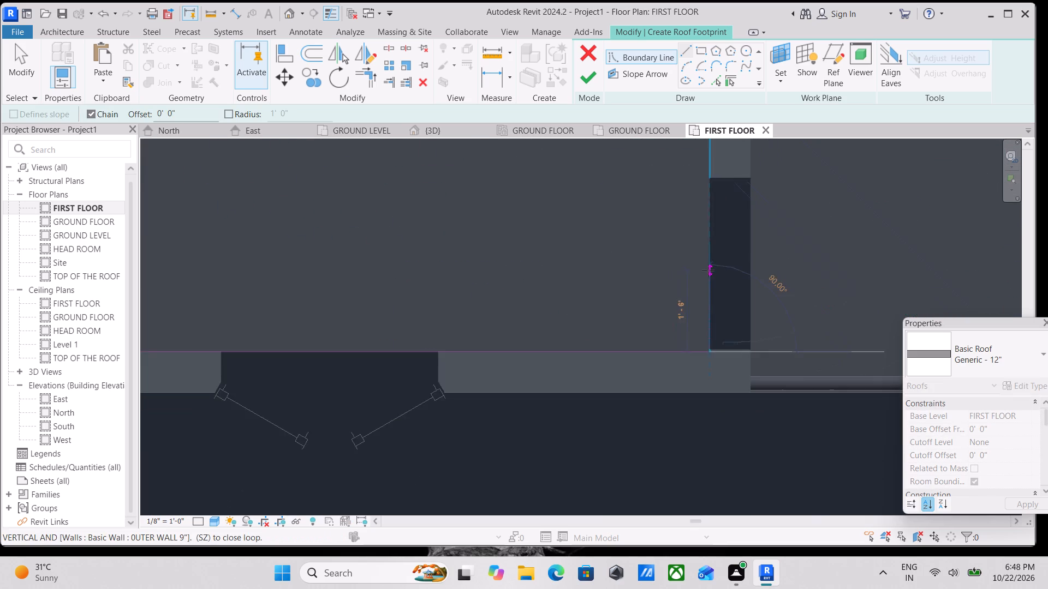
scroll(708, 271, "down", 3)
middle_click_drag(707, 273, 694, 462)
scroll(688, 265, "down", 3)
middle_click_drag(688, 265, 680, 420)
scroll(683, 276, "down", 3)
middle_click_drag(683, 276, 683, 338)
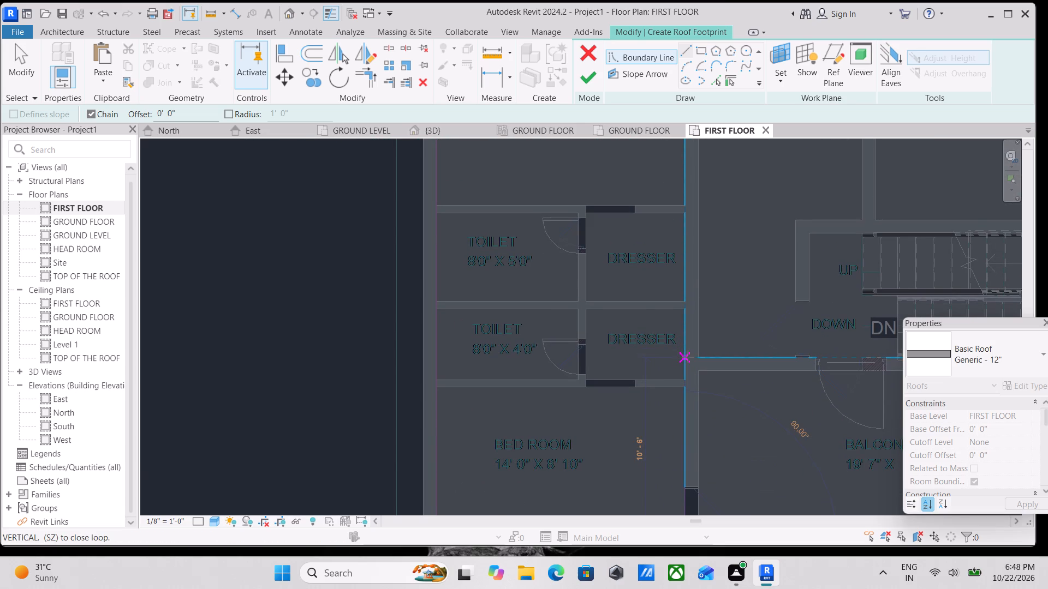
left_click(688, 357)
Continue the boundary 12' 0" horizontally along the upper face of the balcony's top wall to the lower stair flight's starting corner.
middle_click_drag(728, 354, 692, 356)
scroll(730, 354, "down", 3)
middle_click_drag(730, 354, 725, 354)
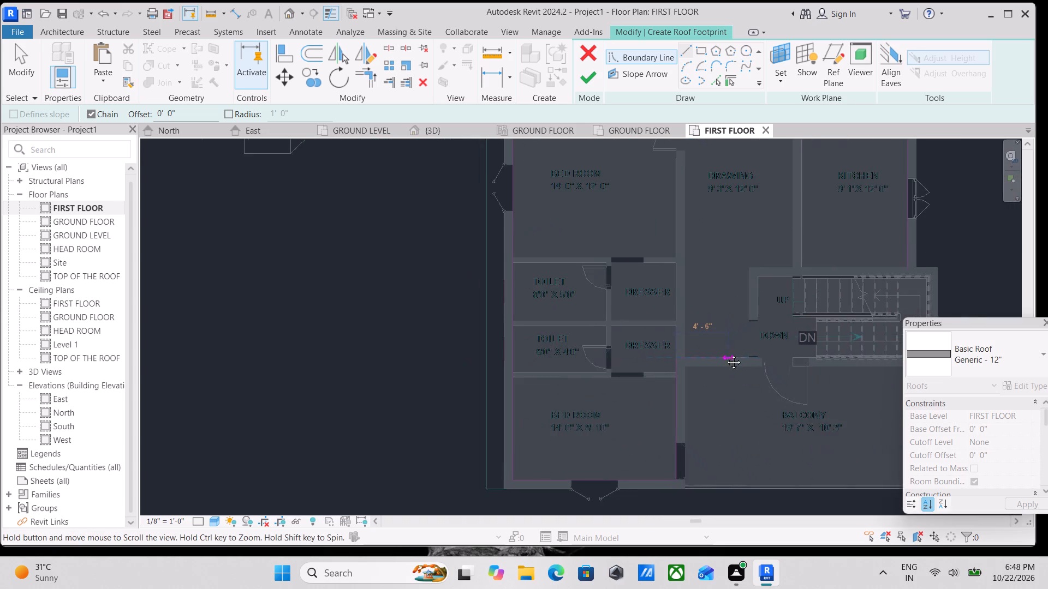
middle_click_drag(725, 354, 570, 358)
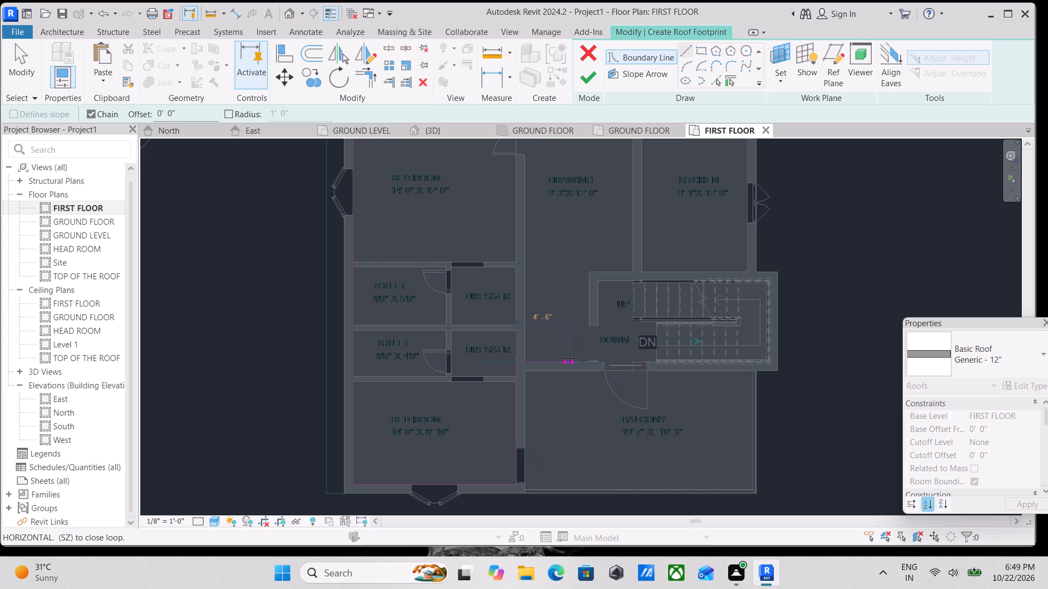
scroll(575, 359, "up", 1)
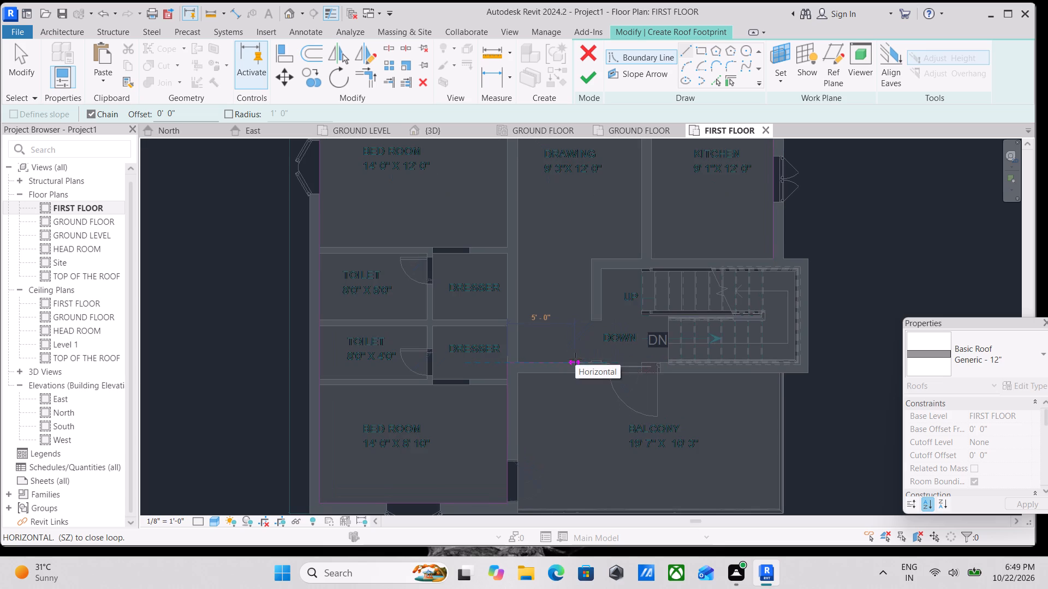
scroll(671, 358, "up", 2)
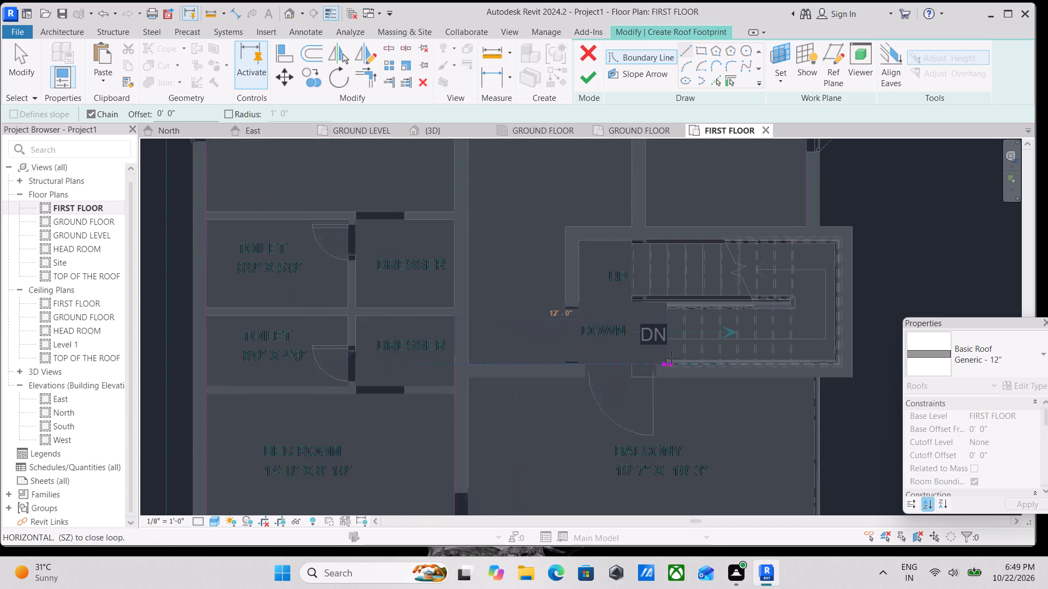
scroll(671, 358, "up", 1)
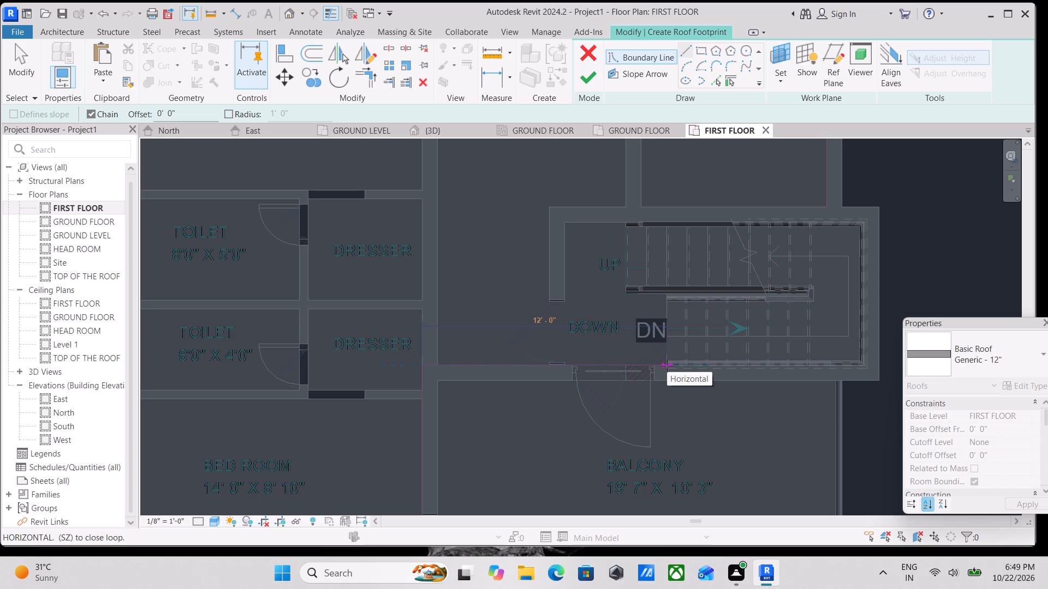
scroll(667, 366, "up", 2)
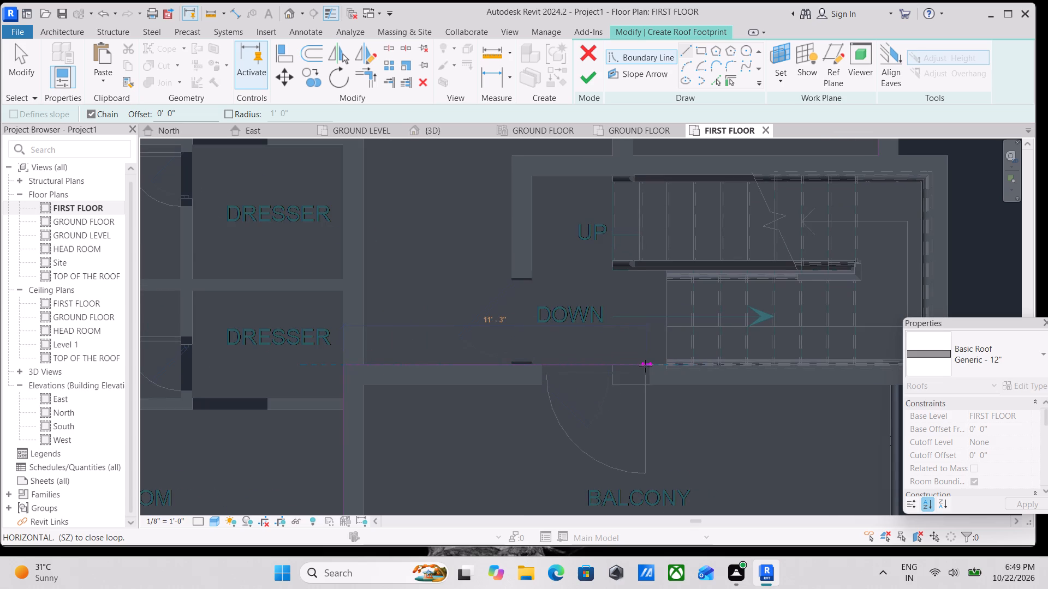
scroll(669, 366, "up", 4)
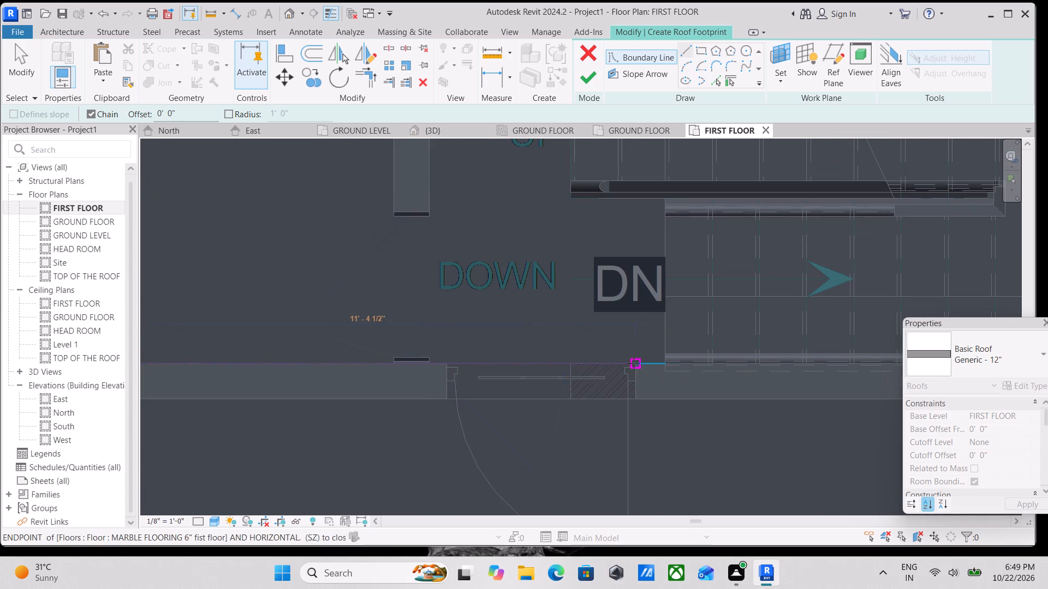
scroll(664, 363, "up", 1)
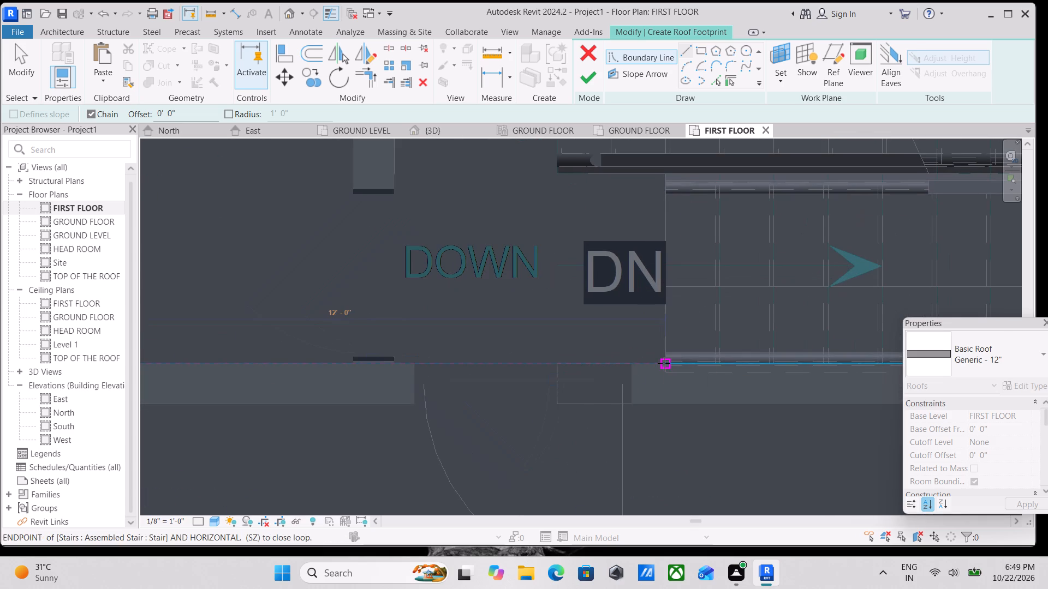
left_click(664, 363)
Step the boundary up the lower flight's edge, across to the upper flight's start, and up to the stairwell's top wall.
middle_click_drag(663, 211, 656, 287)
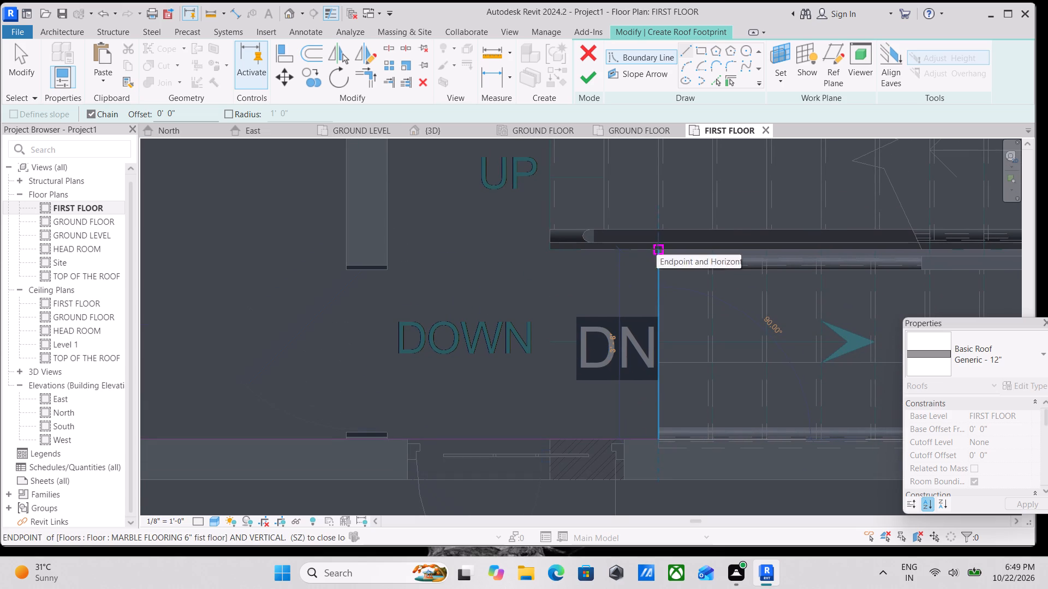
left_click(656, 247)
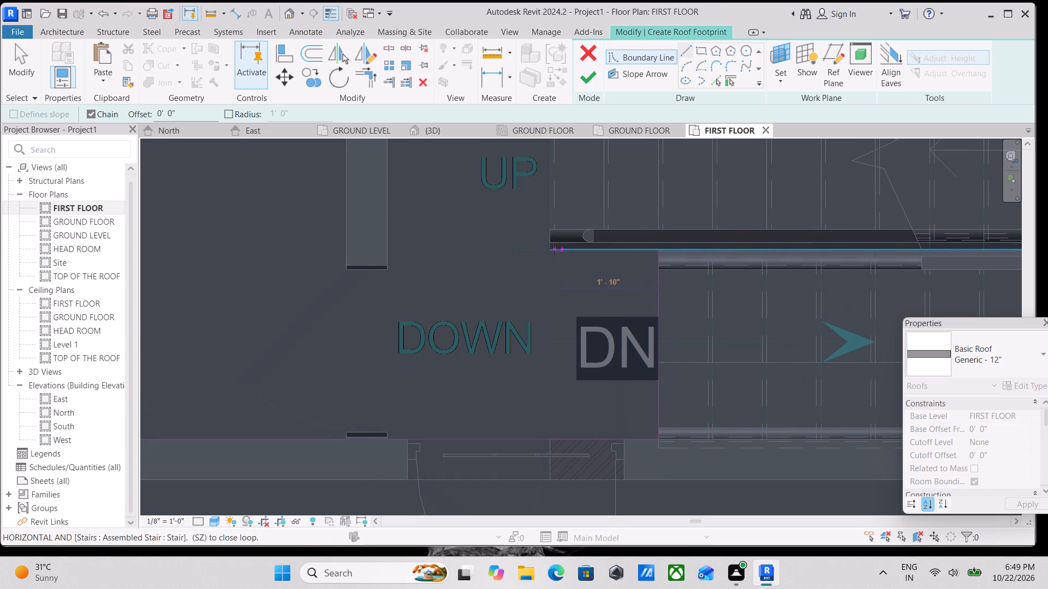
left_click(549, 248)
middle_click_drag(553, 188, 567, 416)
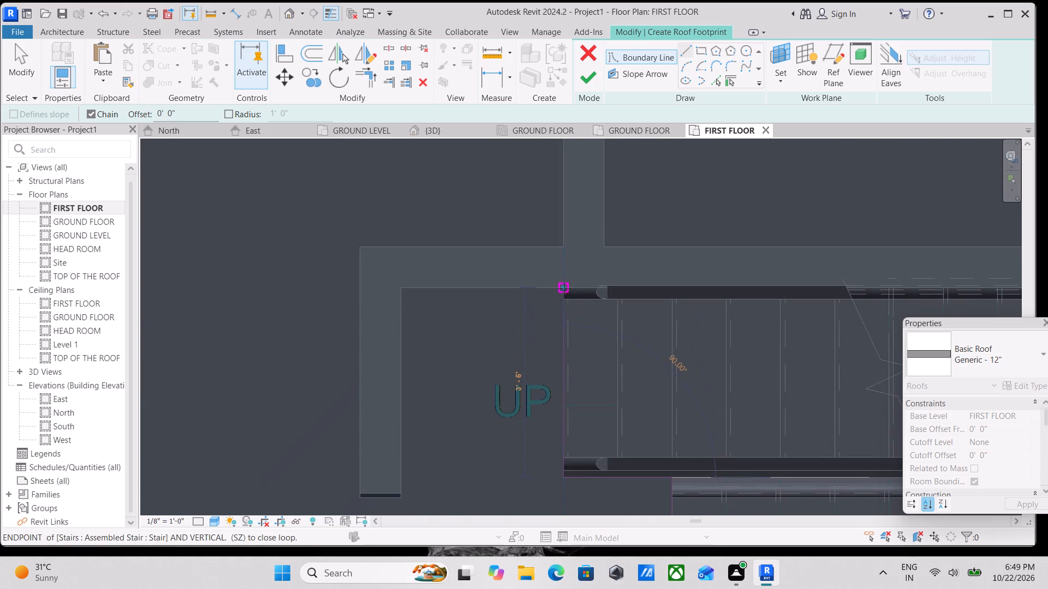
left_click(564, 288)
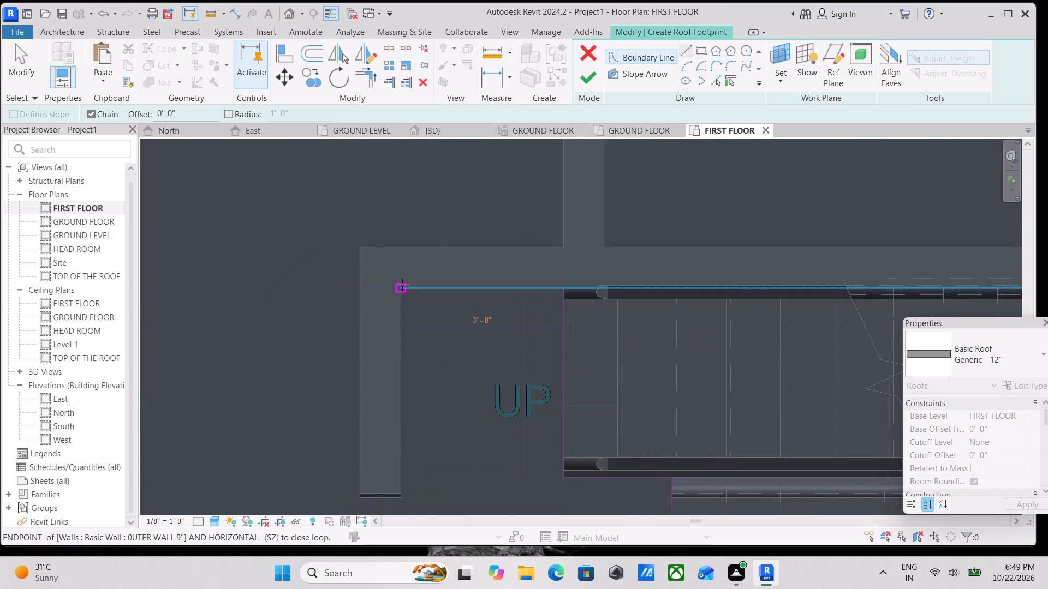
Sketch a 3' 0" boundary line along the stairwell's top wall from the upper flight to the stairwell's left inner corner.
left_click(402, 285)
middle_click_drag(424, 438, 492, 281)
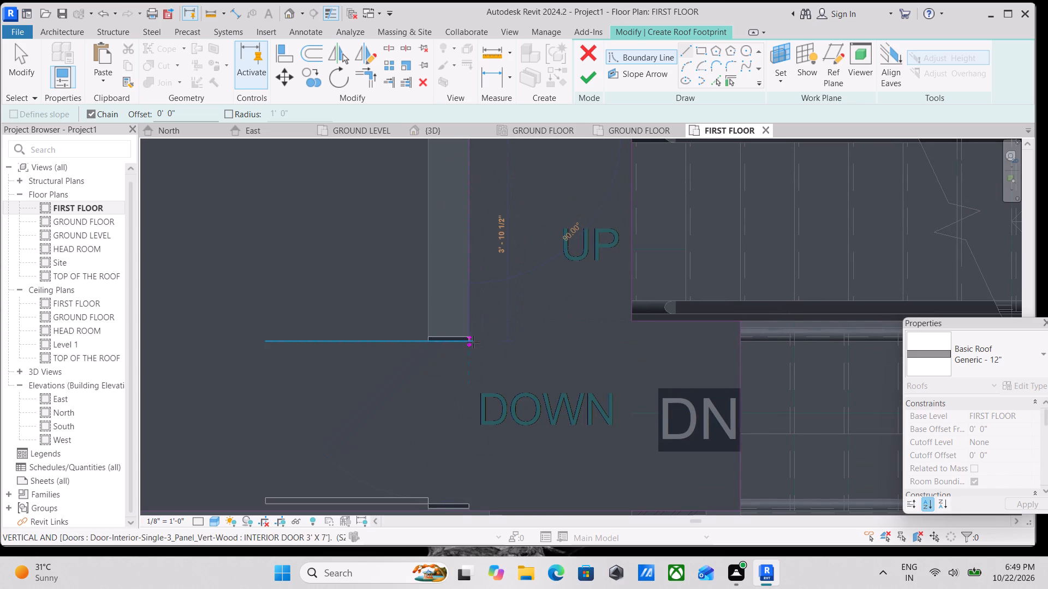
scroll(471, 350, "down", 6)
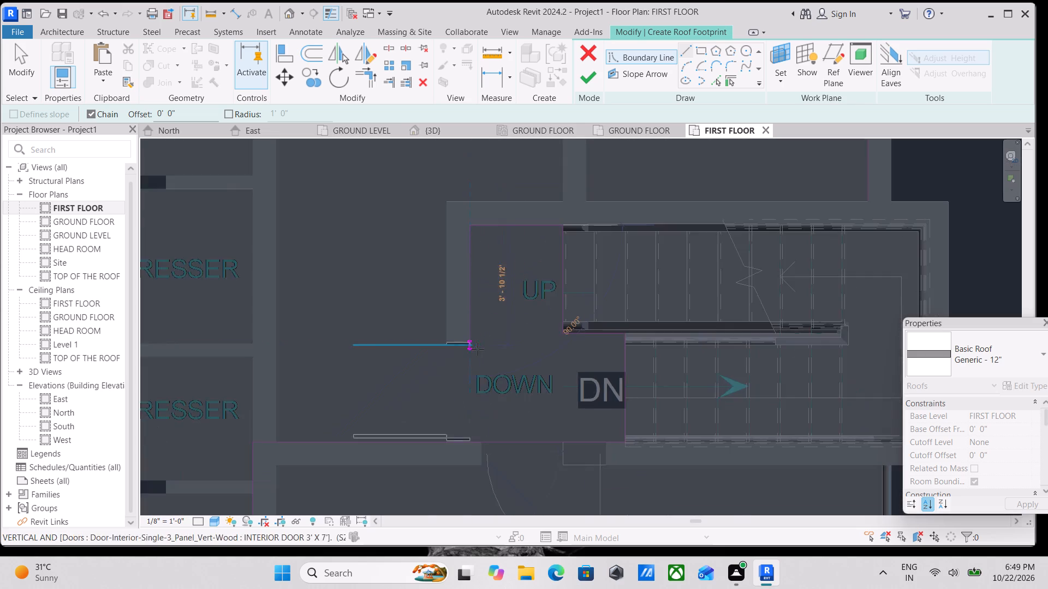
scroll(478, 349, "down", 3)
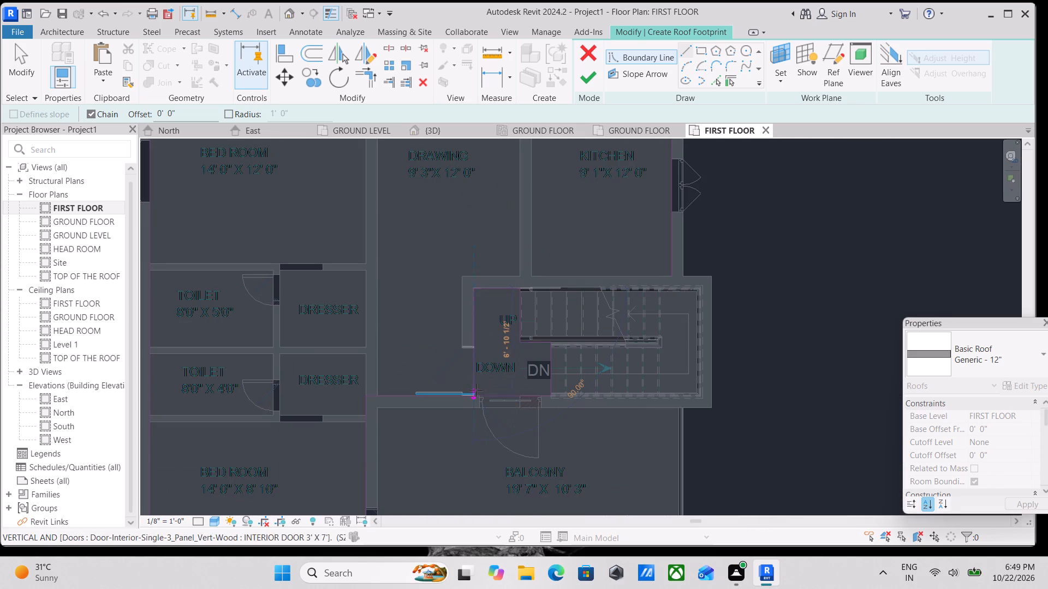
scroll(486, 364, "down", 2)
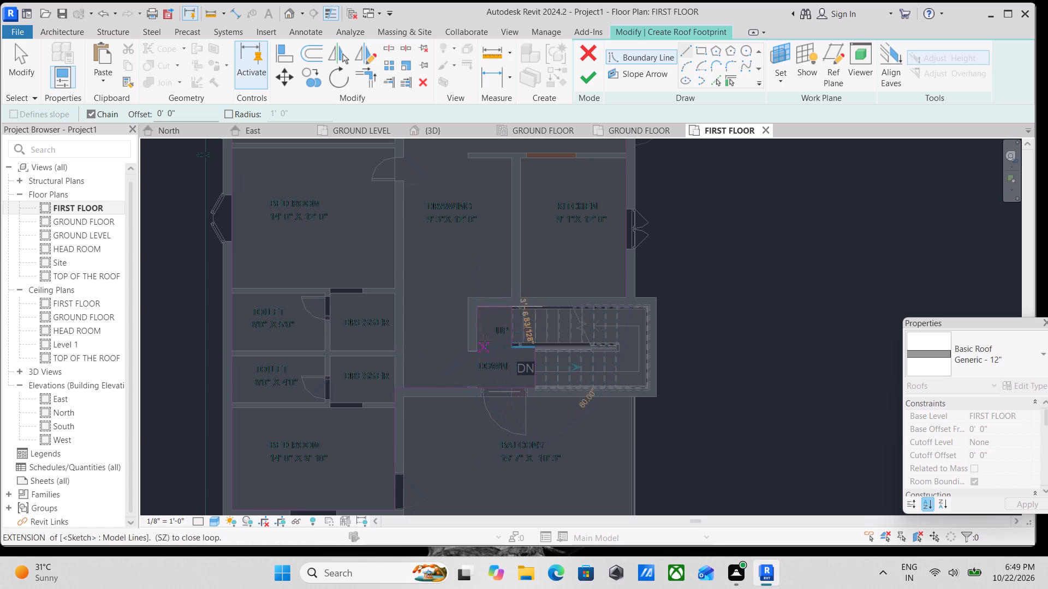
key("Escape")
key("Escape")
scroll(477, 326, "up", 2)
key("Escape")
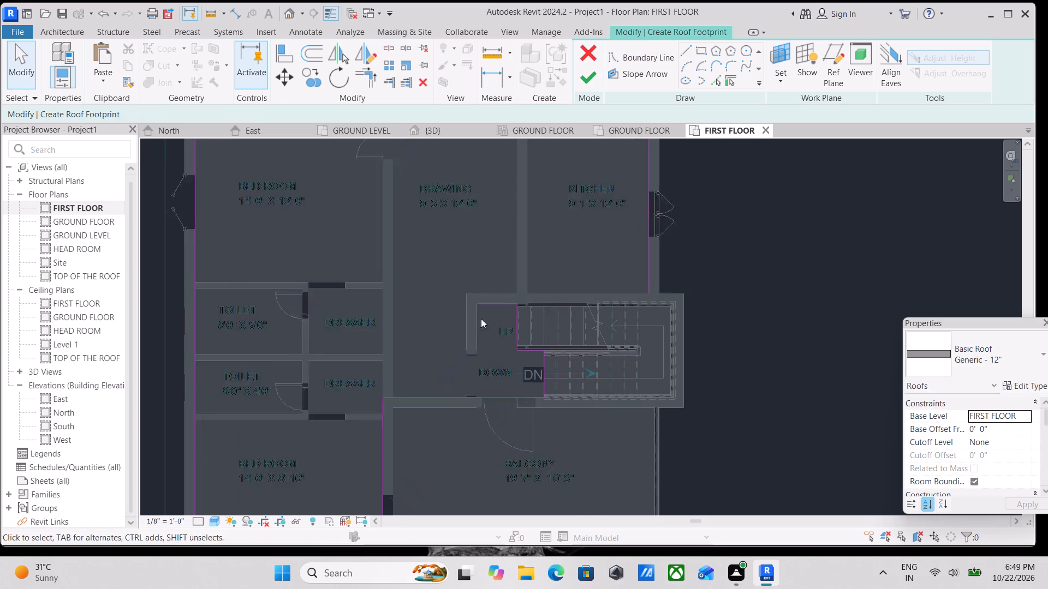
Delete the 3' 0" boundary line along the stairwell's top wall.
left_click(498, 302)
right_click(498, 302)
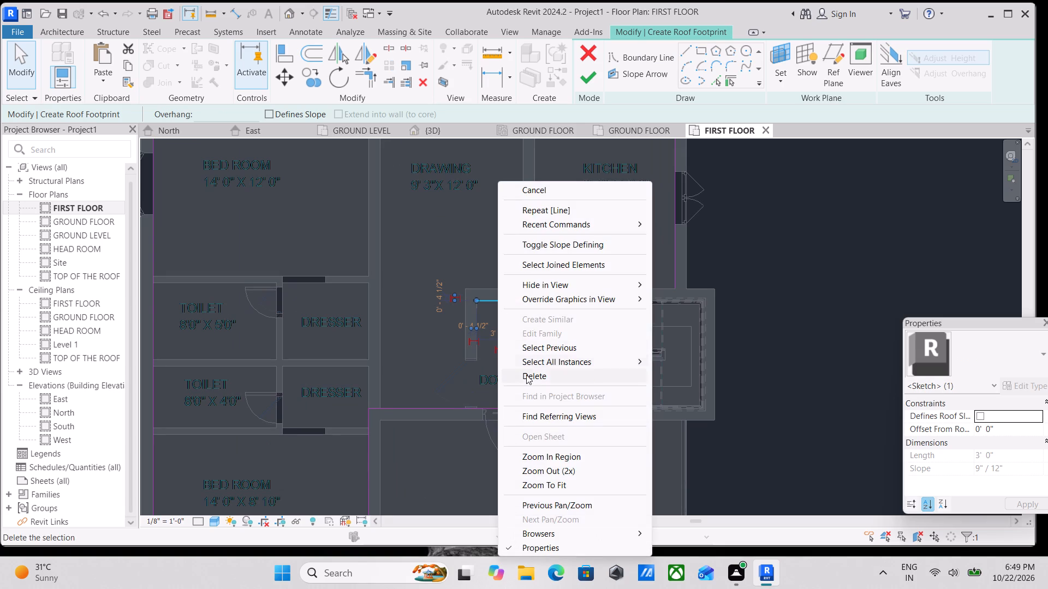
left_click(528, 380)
With Defines Slope off, sketch boundary lines 9" up through the stairwell's top wall, and across to the kitchen's right boundary line.
scroll(538, 348, "down", 1)
middle_click_drag(538, 348, 578, 430)
scroll(600, 383, "down", 1)
middle_click_drag(600, 383, 609, 423)
left_click(687, 45)
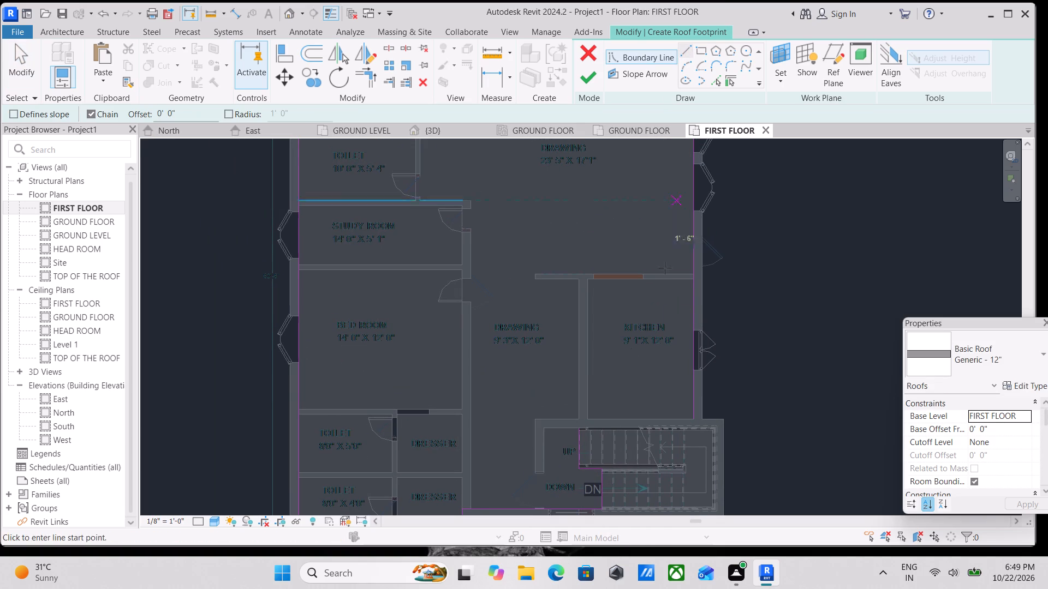
left_click(578, 431)
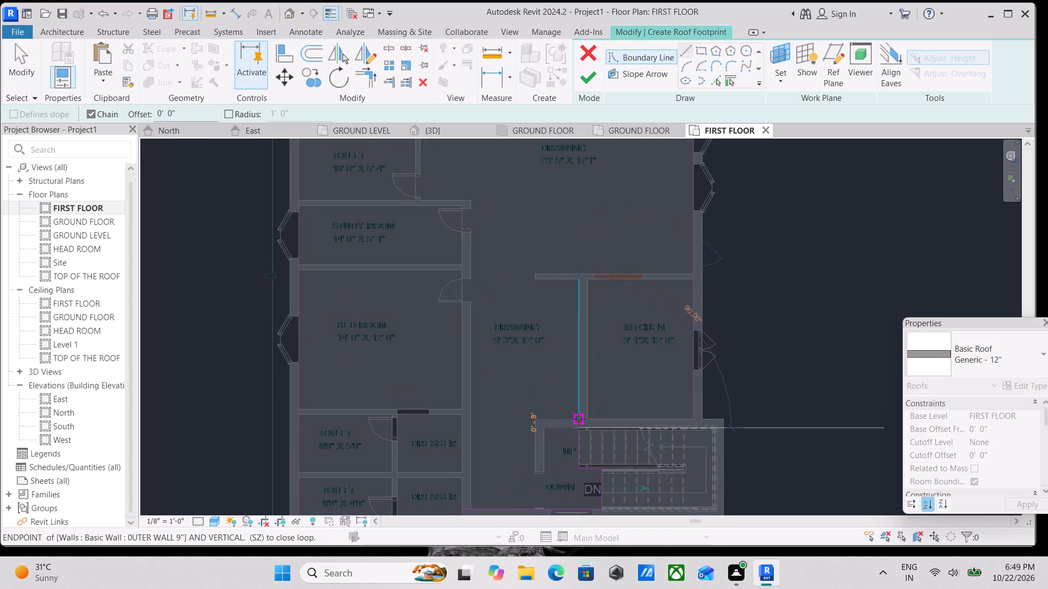
left_click(579, 419)
left_click(693, 417)
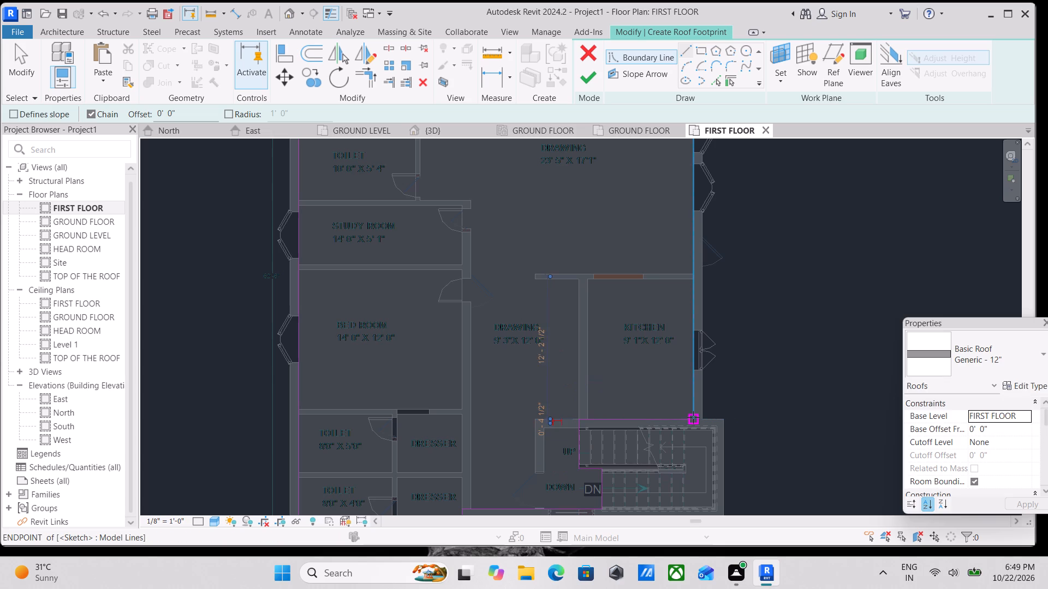
key("Escape")
Finish the roof footprint sketch.
scroll(694, 414, "down", 4)
left_click(587, 76)
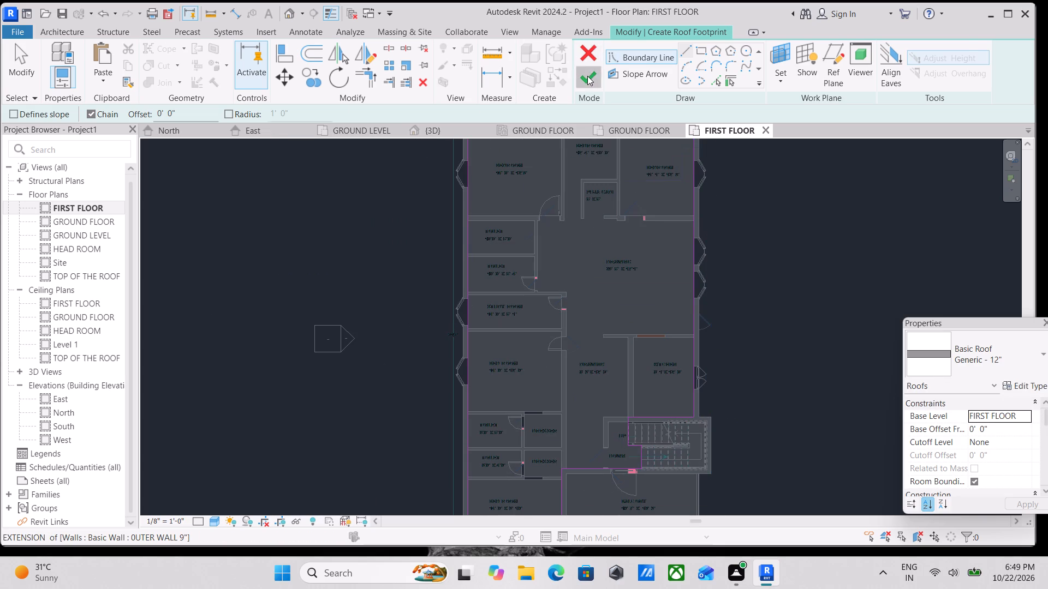
scroll(599, 196, "down", 5)
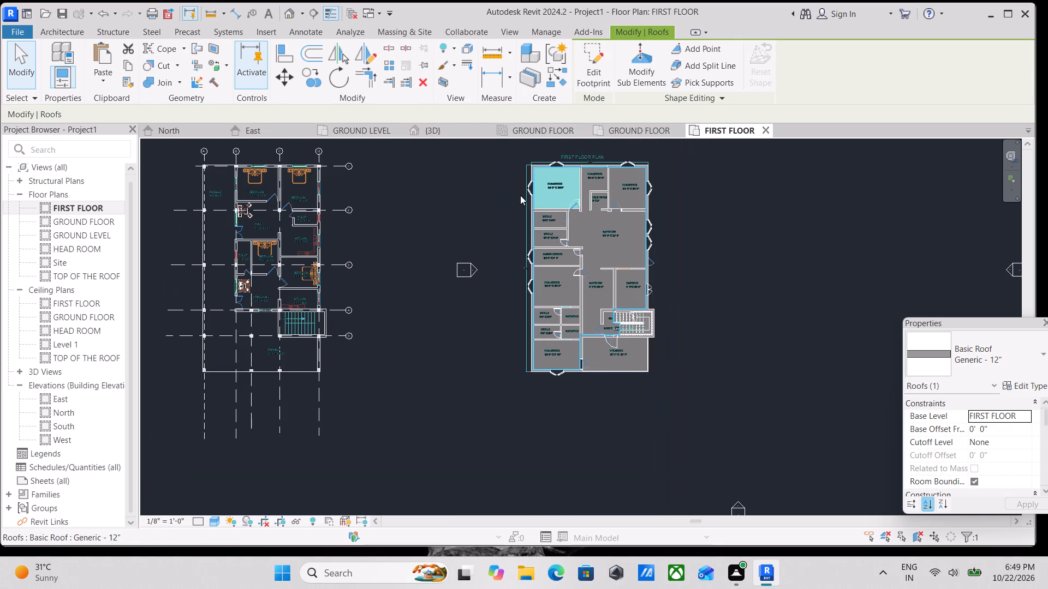
In the 3D view, set the new roof's Base Level to TOP OF THE ROOF.
left_click(442, 129)
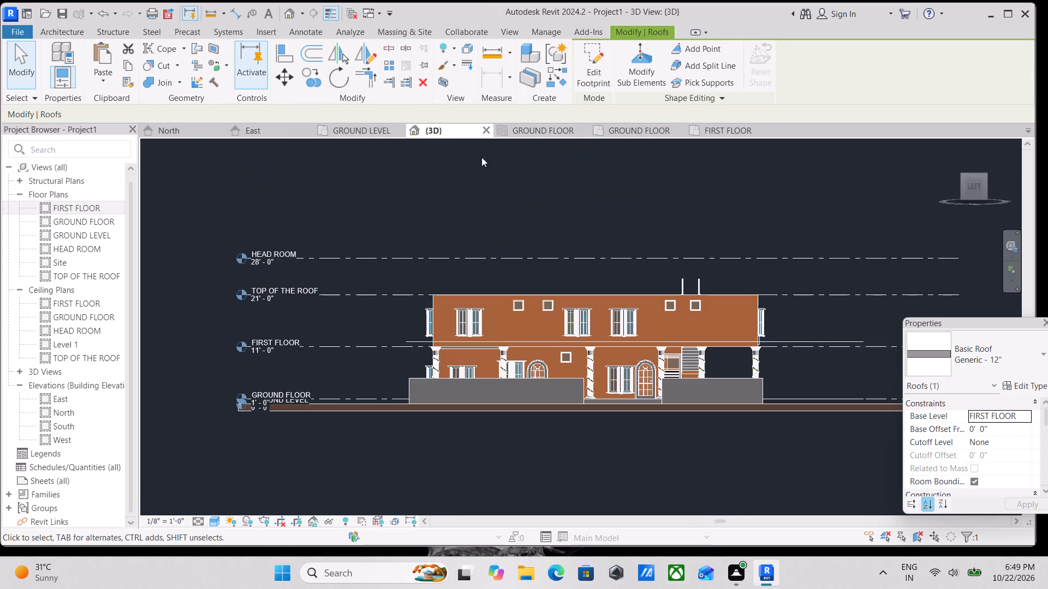
scroll(570, 289, "down", 3)
middle_click_drag(602, 310, 491, 425, "shift")
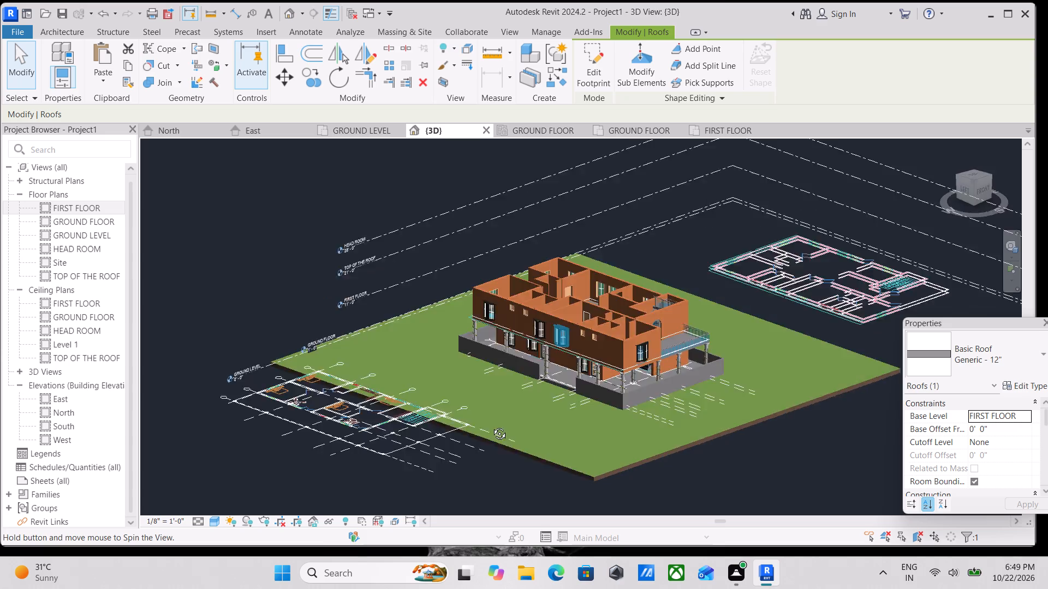
middle_click_drag(491, 425, 446, 442, "shift")
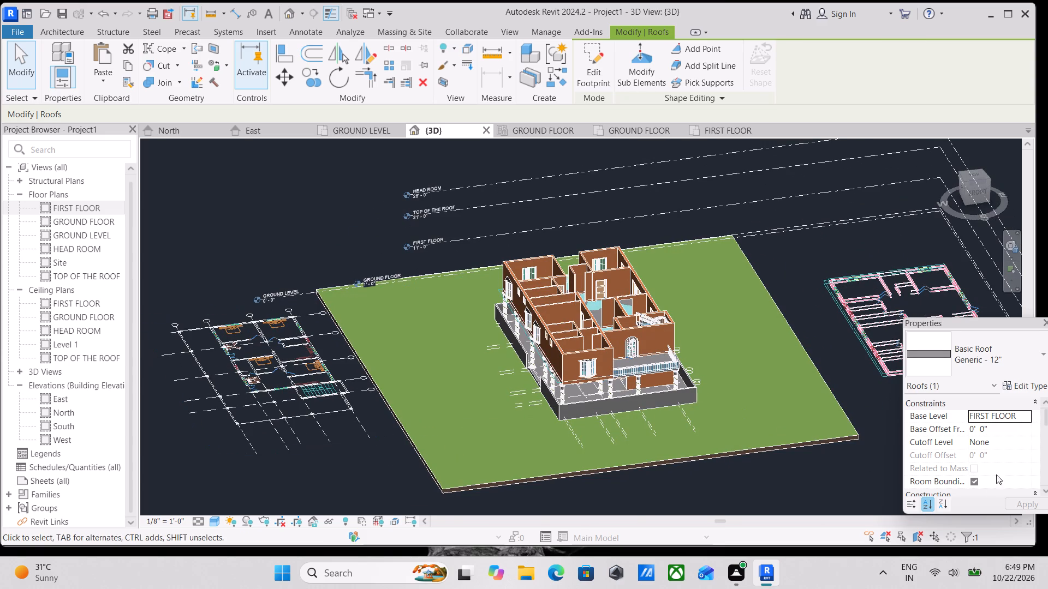
left_click(1028, 413)
left_click(989, 464)
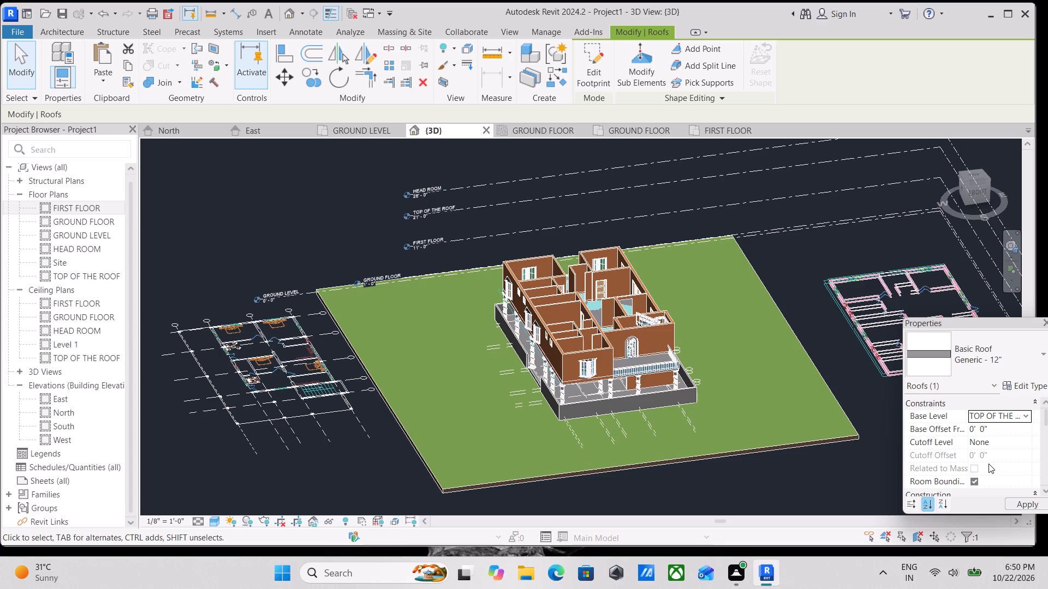
scroll(657, 345, "up", 5)
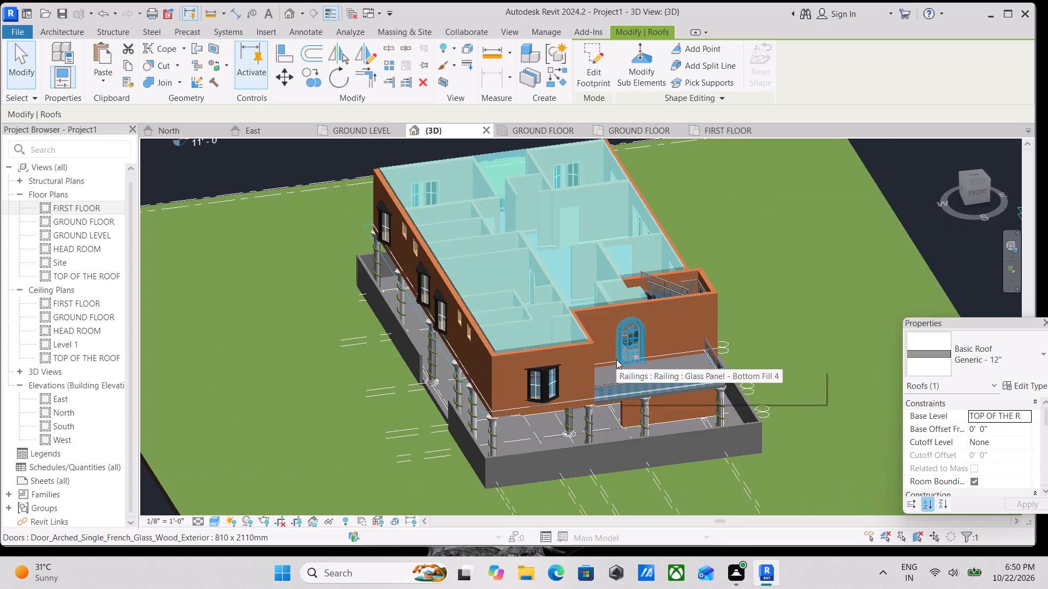
key("Escape")
Examine the flat roof in 3D from several sides, including its edges around the staircase opening and balcony.
scroll(618, 293, "up", 2)
scroll(646, 317, "down", 1)
middle_click_drag(646, 317, 659, 342)
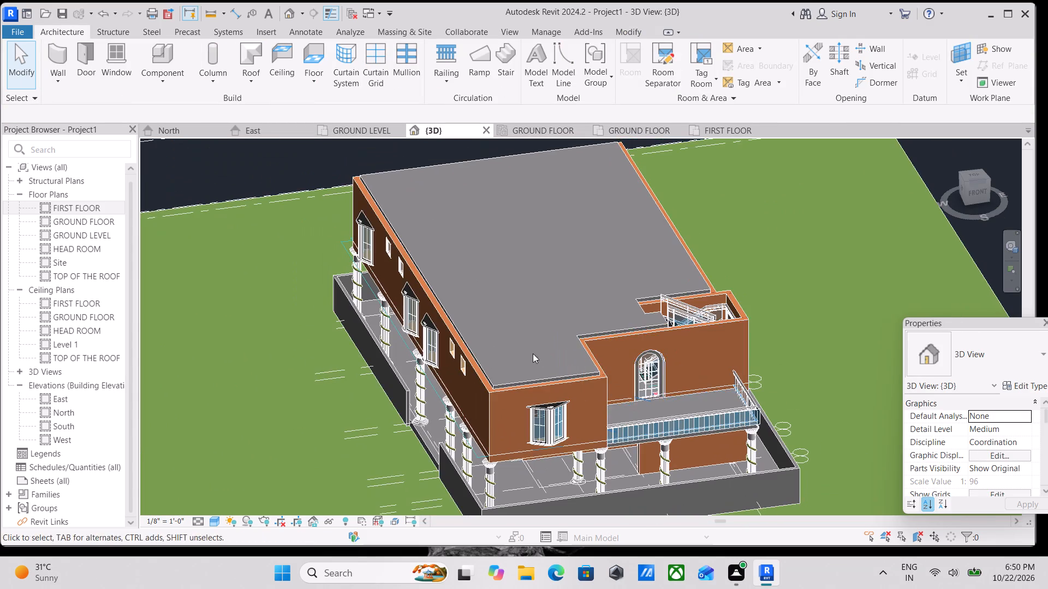
middle_click_drag(531, 340, 533, 426)
scroll(550, 395, "down", 2)
middle_click_drag(550, 395, 557, 368)
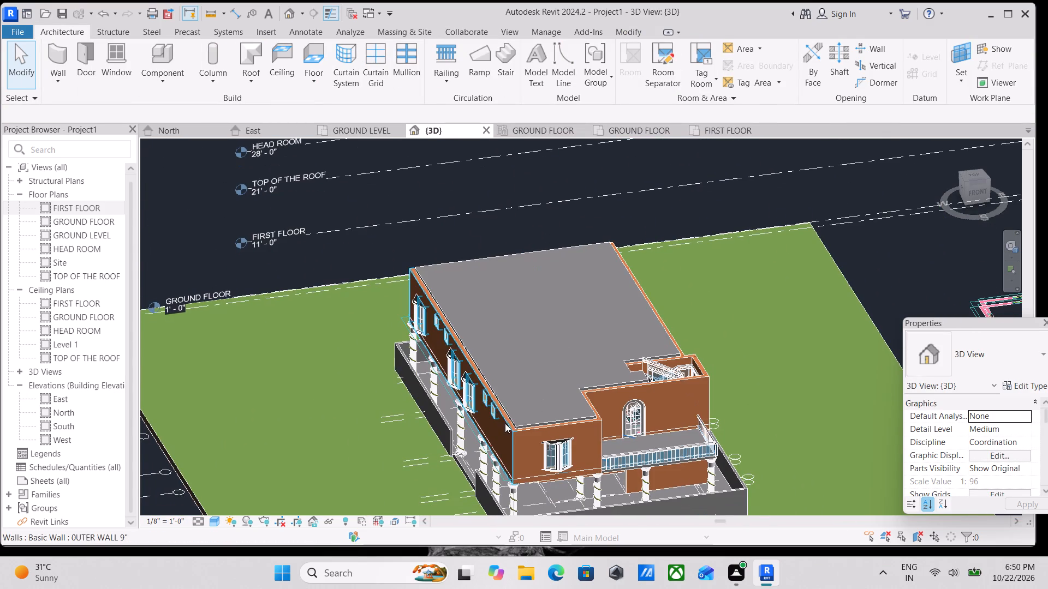
middle_click_drag(504, 423, 483, 353, "shift")
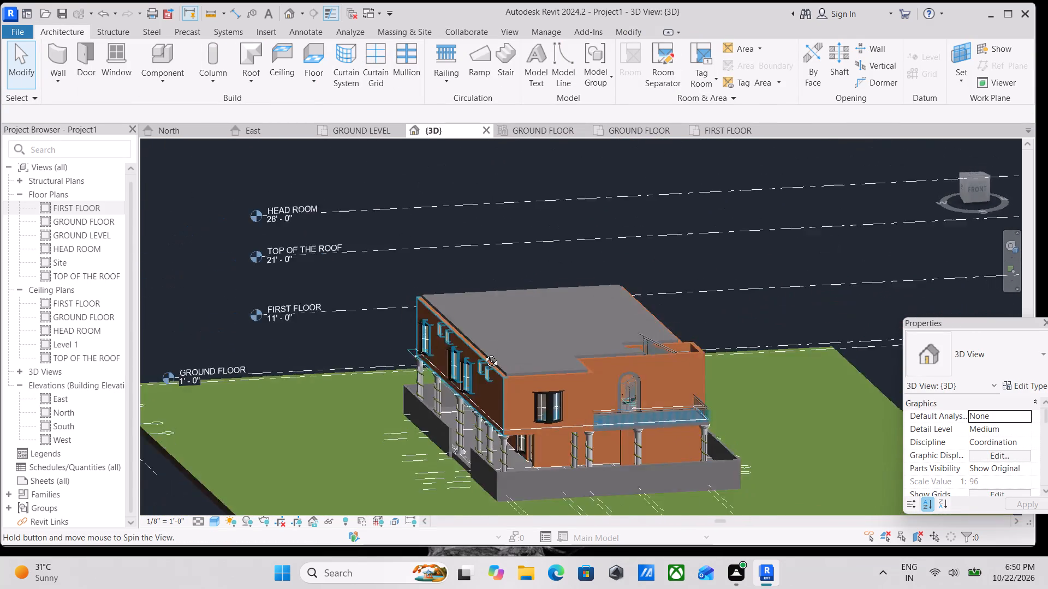
middle_click_drag(483, 353, 337, 389, "shift")
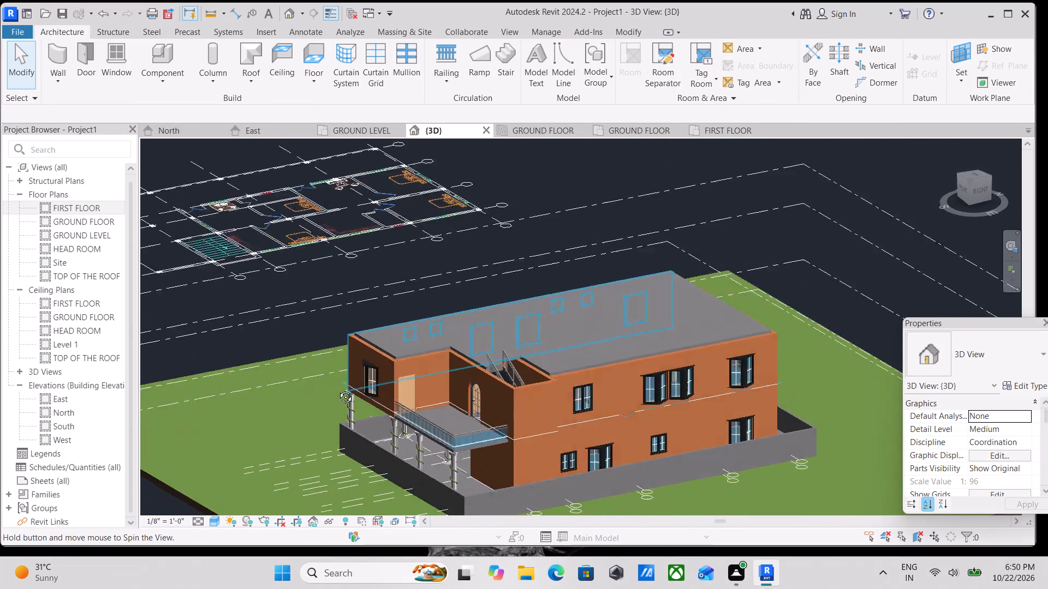
middle_click_drag(337, 389, 418, 435, "shift")
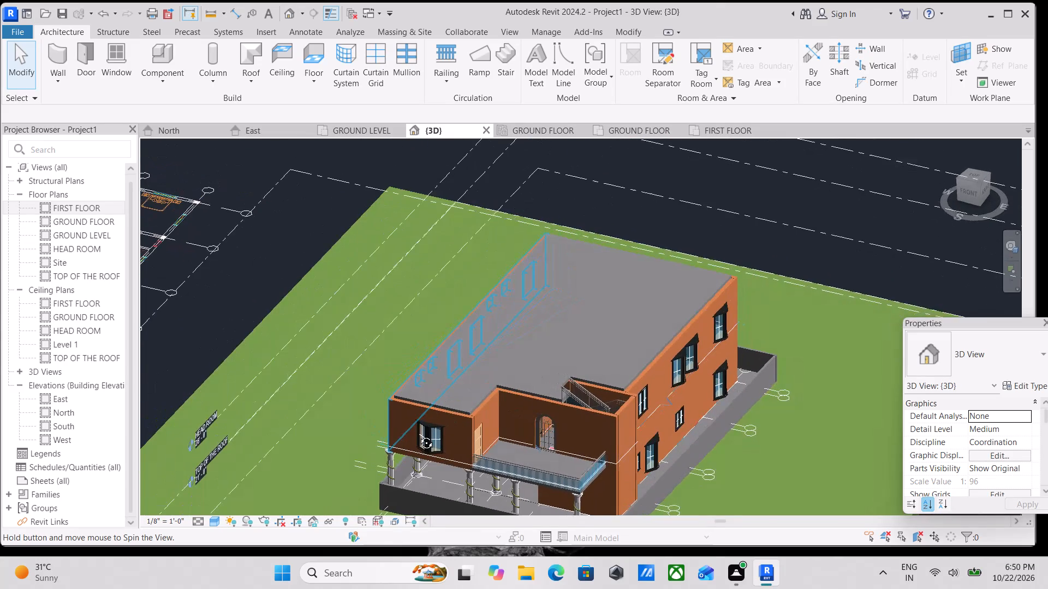
middle_click_drag(418, 435, 418, 432, "shift")
middle_click_drag(418, 432, 448, 429, "shift")
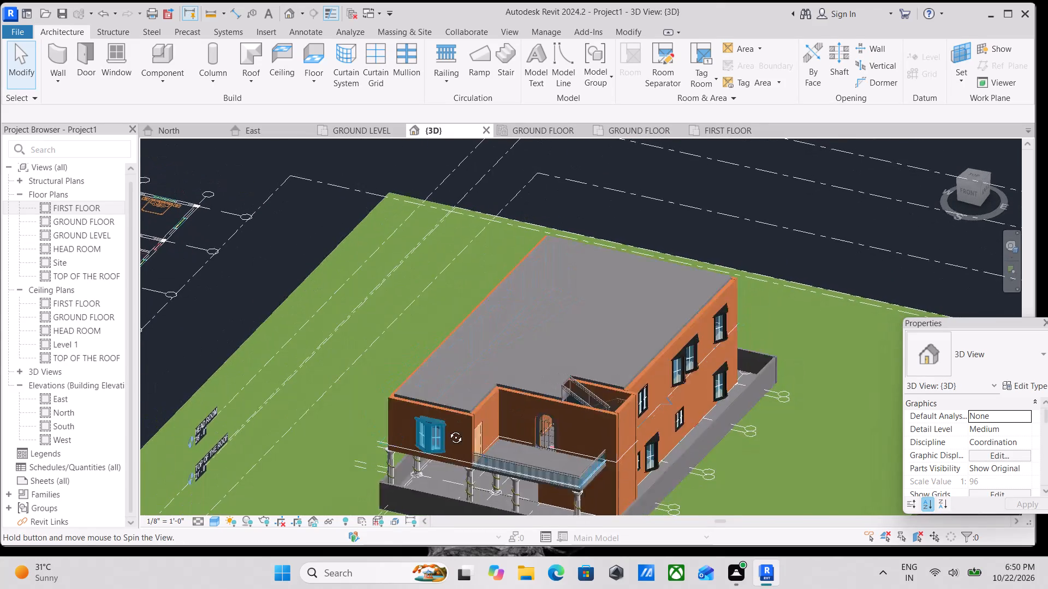
middle_click_drag(448, 429, 514, 428, "shift")
middle_click_drag(514, 428, 518, 449, "shift")
scroll(514, 428, "down", 1, "shift")
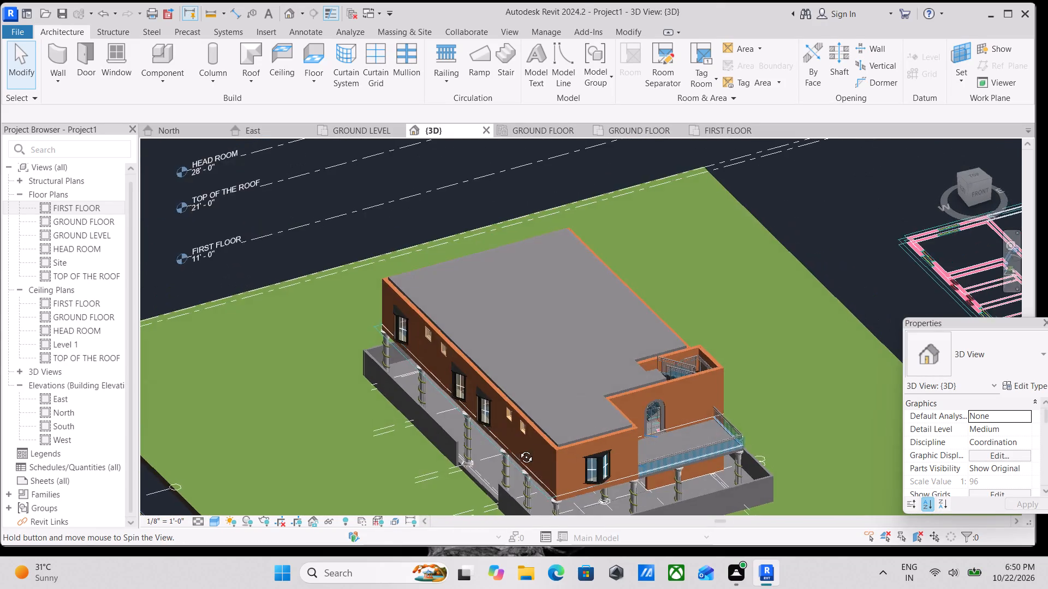
Examine the building in 3D from several sides, focusing on the roof edges around the staircase opening.
middle_click_drag(518, 449, 256, 455, "shift")
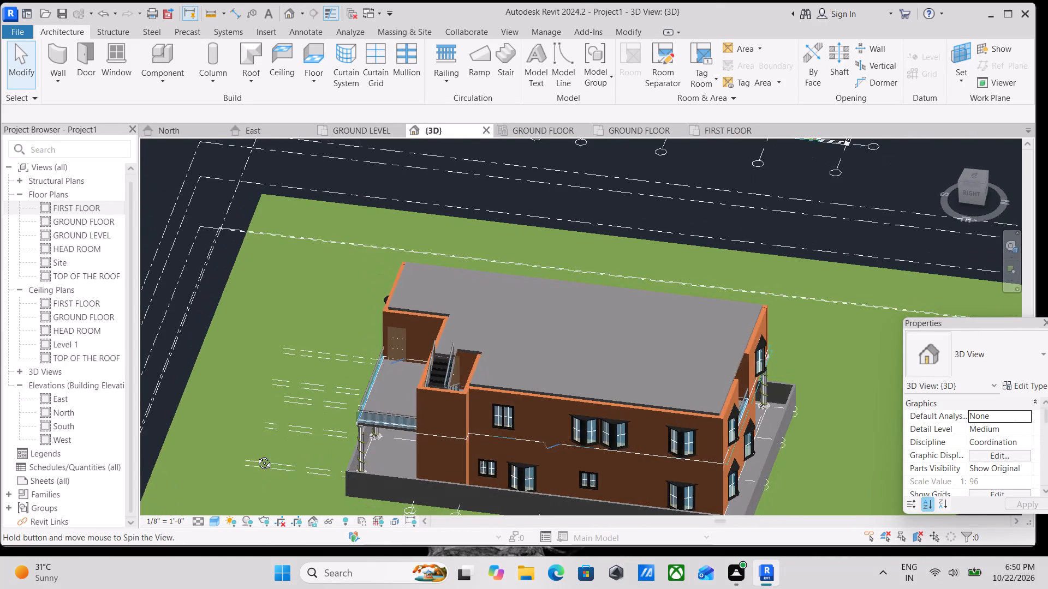
middle_click_drag(256, 455, 323, 453, "shift")
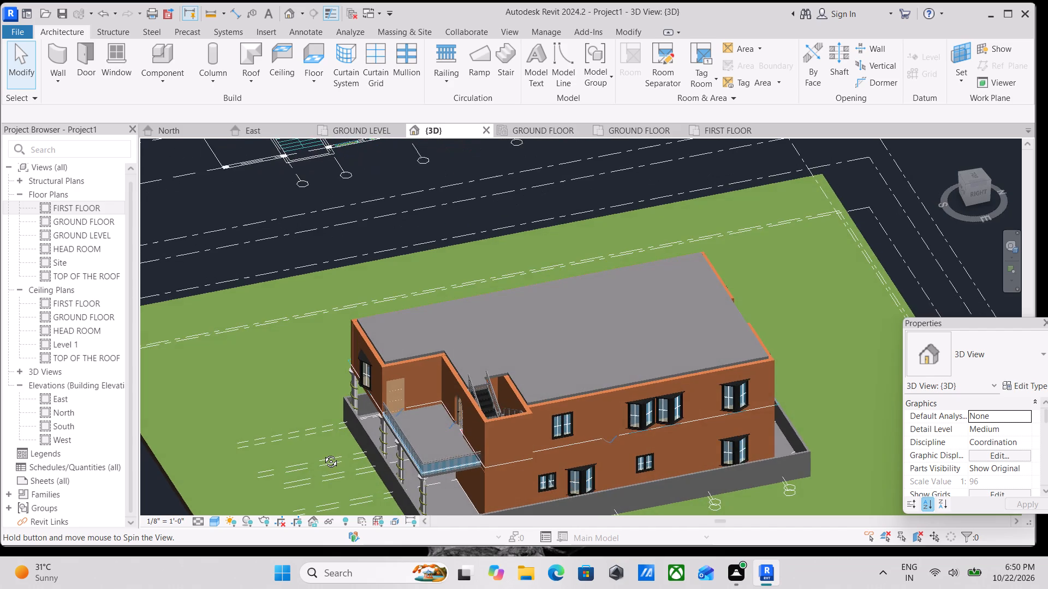
middle_click_drag(323, 453, 281, 419, "shift")
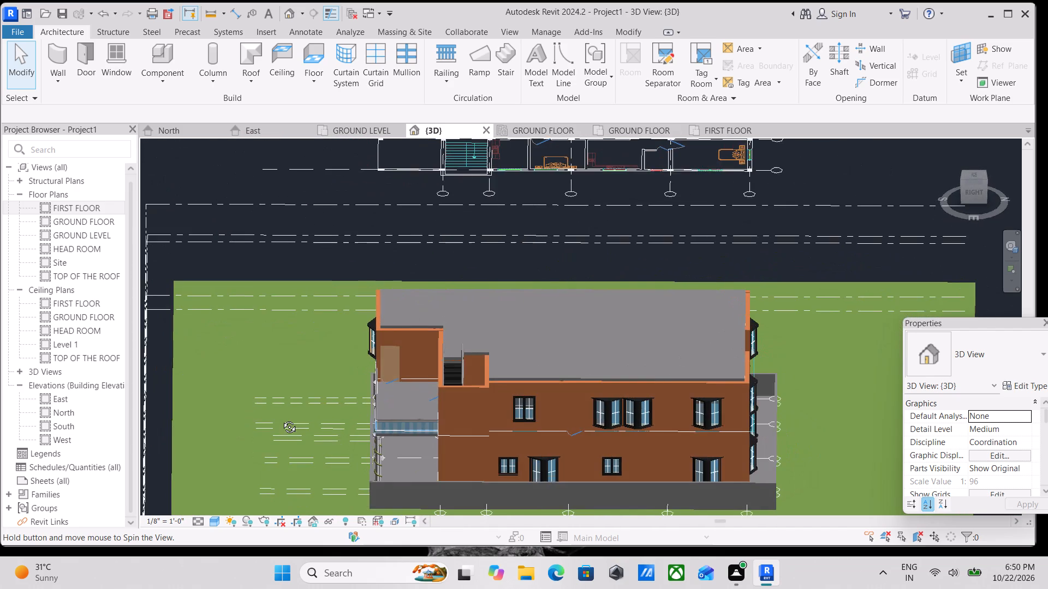
middle_click_drag(281, 419, 215, 461, "shift")
scroll(405, 376, "up", 3)
middle_click_drag(432, 372, 454, 404)
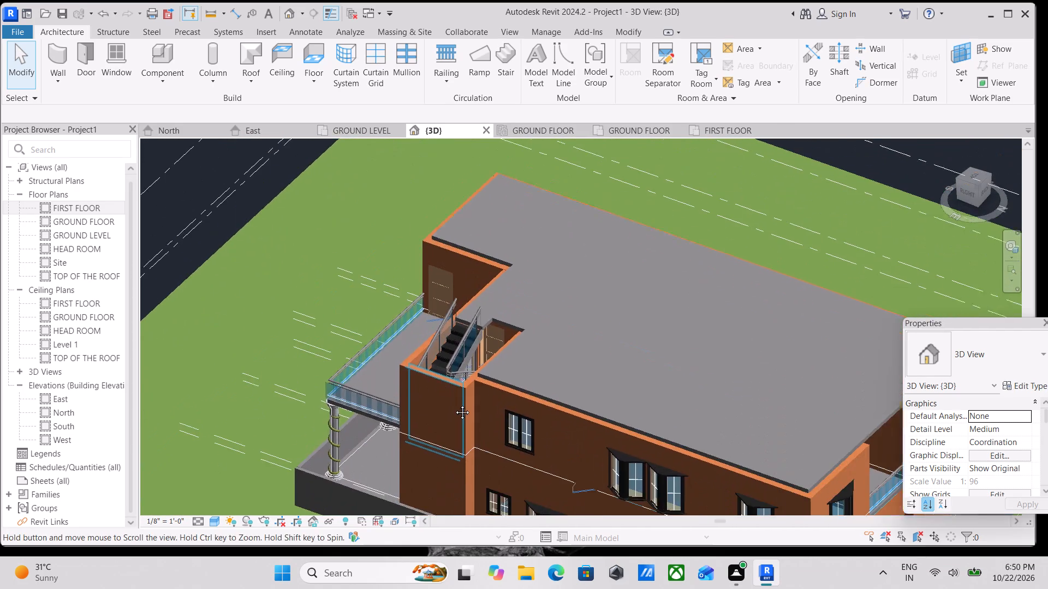
middle_click_drag(454, 404, 468, 428)
scroll(496, 405, "up", 2)
middle_click_drag(609, 389, 630, 413)
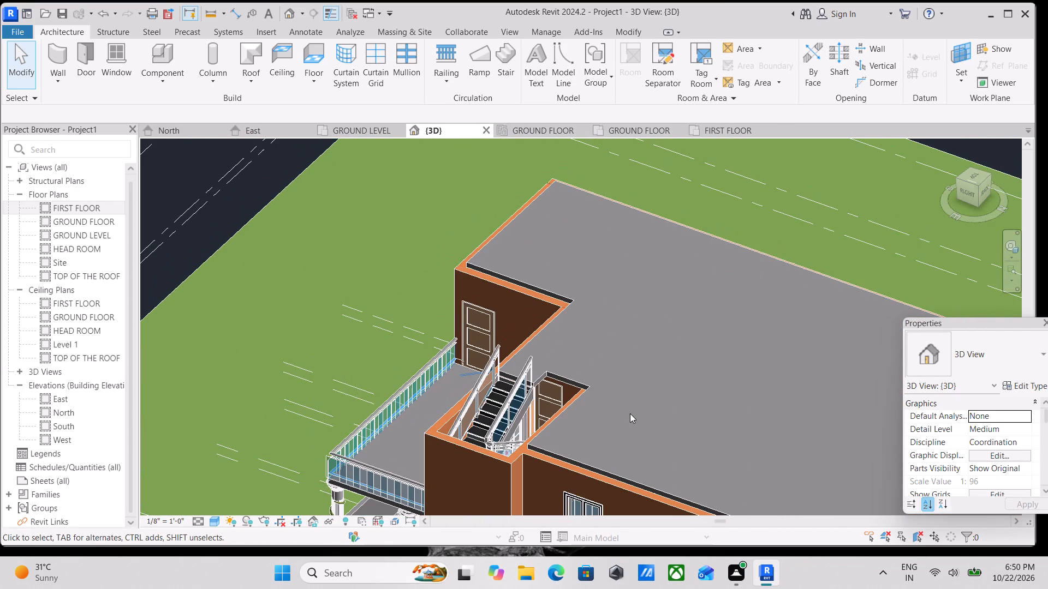
Set up a new wall with its base constraint at TOP OF THE ROOF, top constraint Unconnected and an unconnected height of 7'.
type("wa")
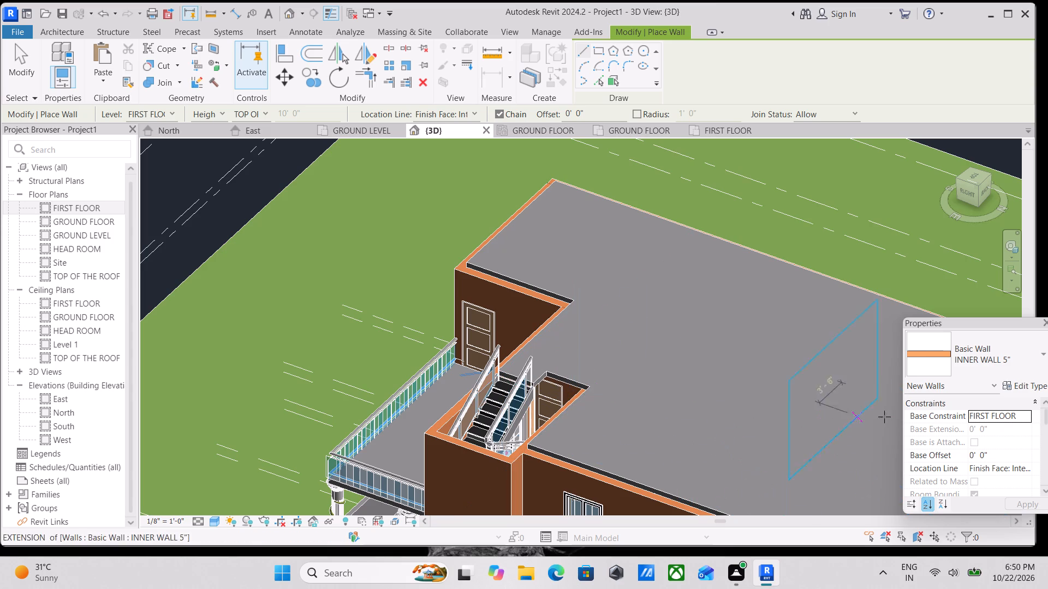
left_click(1021, 417)
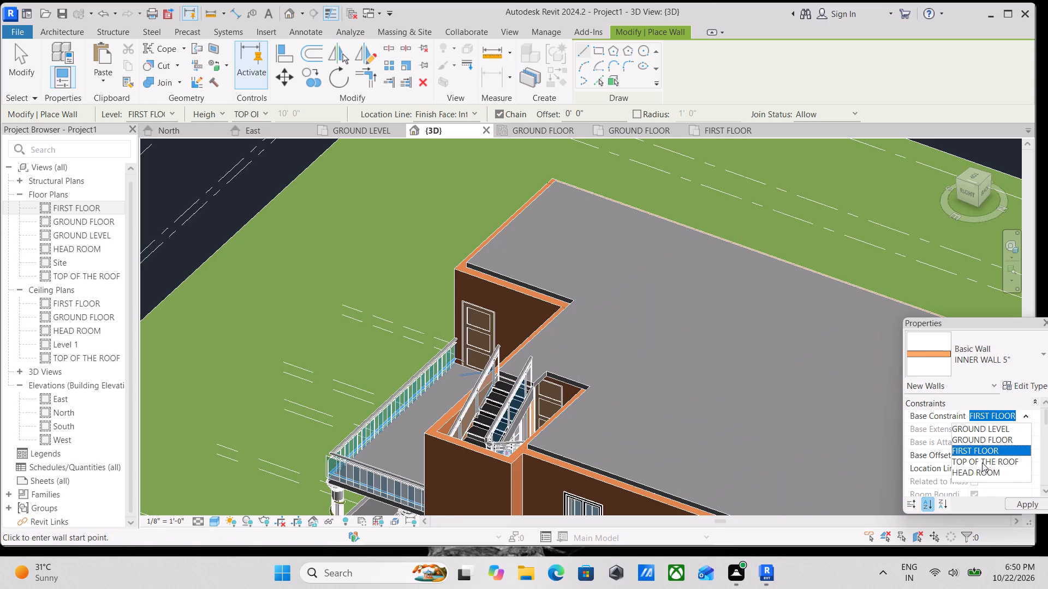
left_click(984, 460)
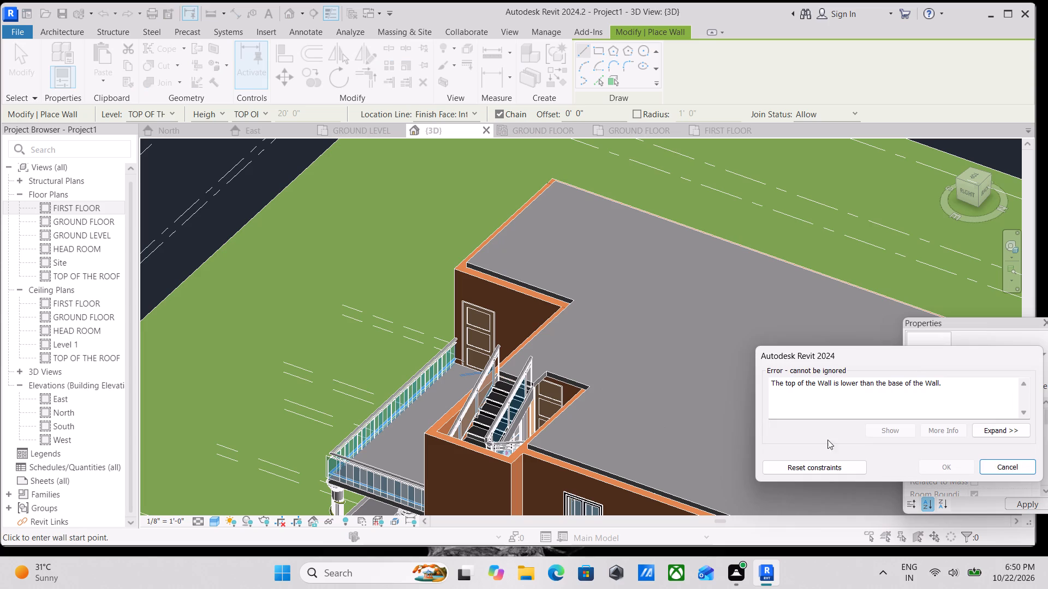
left_click(1010, 468)
scroll(1019, 420, "down", 2)
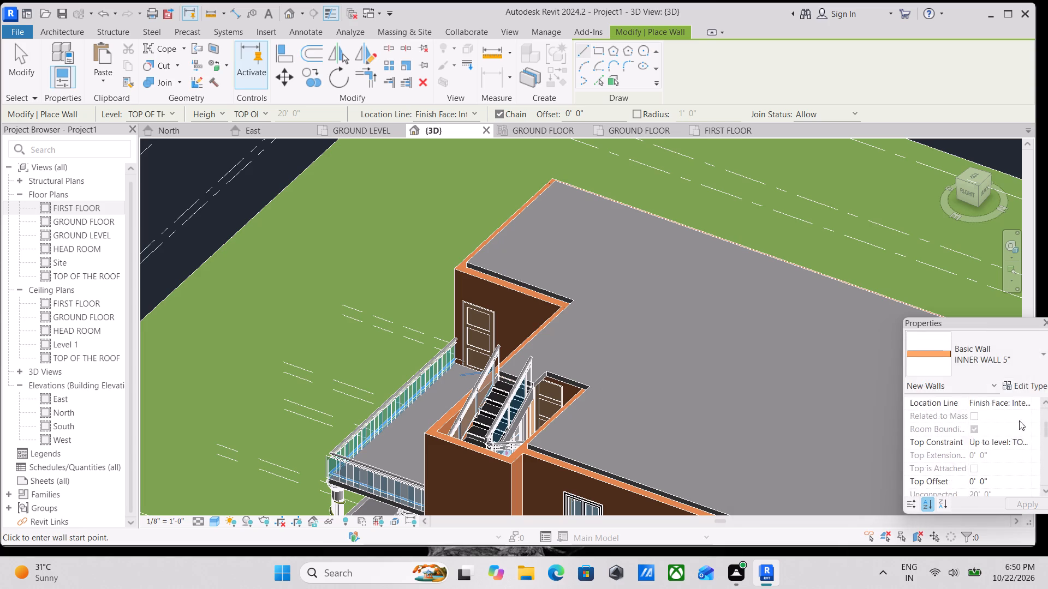
scroll(1019, 420, "down", 1)
left_click(1021, 402)
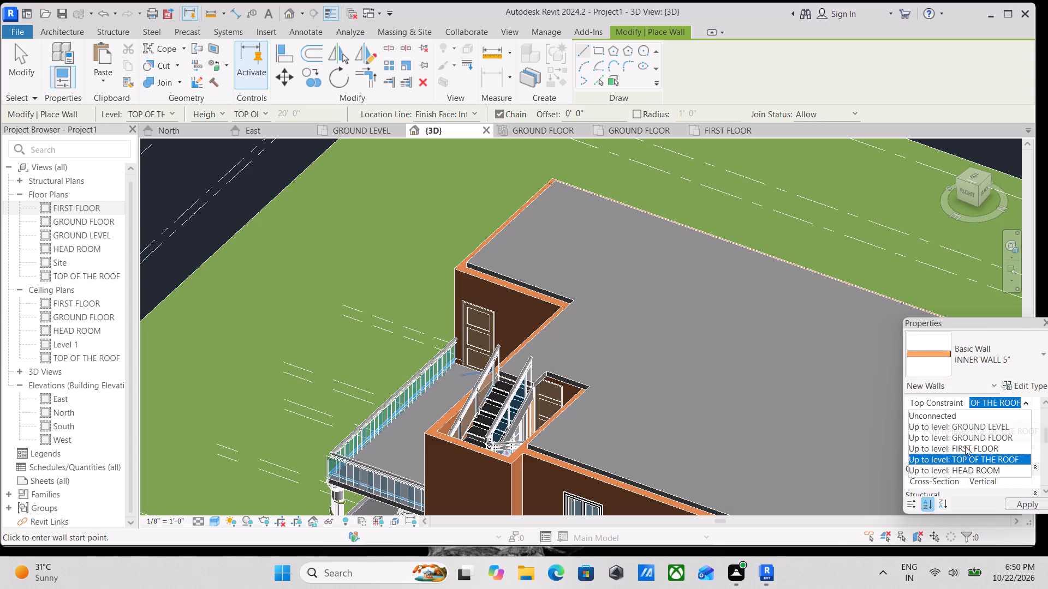
scroll(938, 456, "down", 3)
scroll(942, 460, "up", 3)
left_click(946, 413)
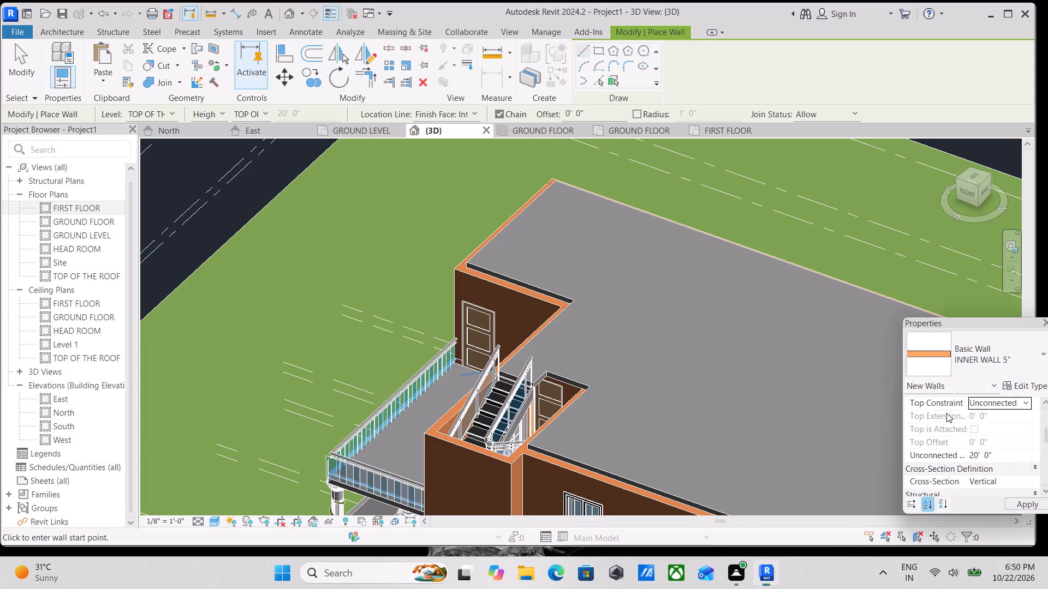
left_click(1001, 453)
left_click_drag(1001, 453, 953, 454)
key("7")
key("apostrophe")
key("Return")
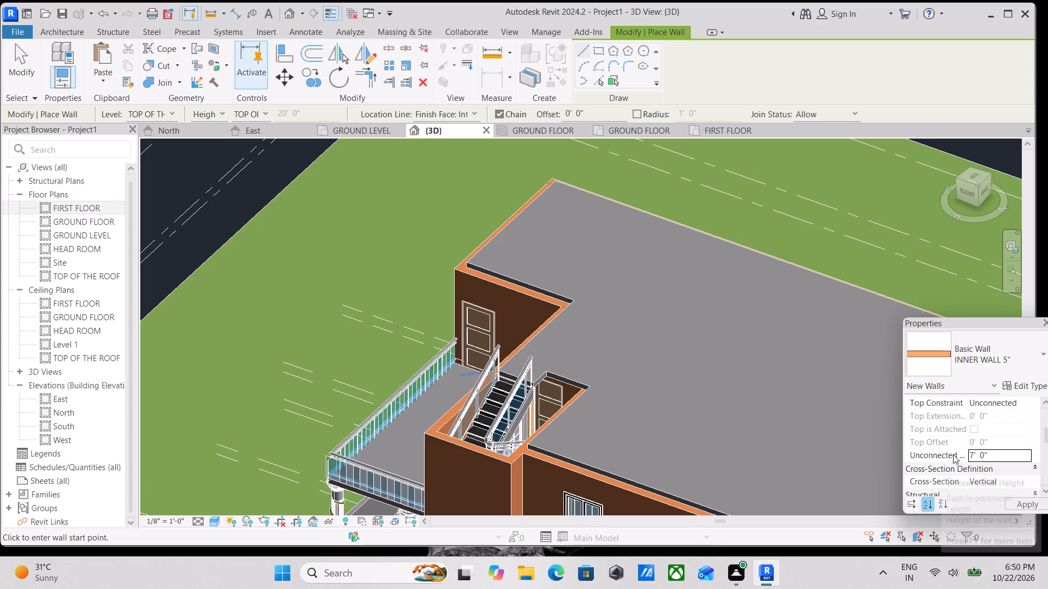
Choose the Basic Wall type OUTER WALL 9" for the new staircase walls.
scroll(580, 376, "up", 2)
scroll(614, 430, "down", 2)
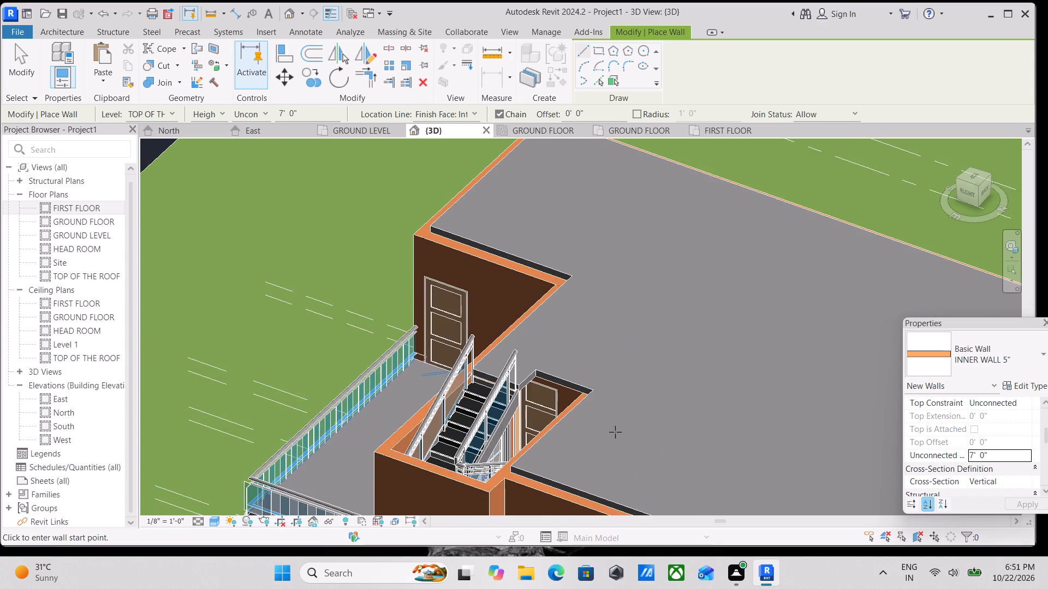
middle_click_drag(613, 445, 743, 362, "shift")
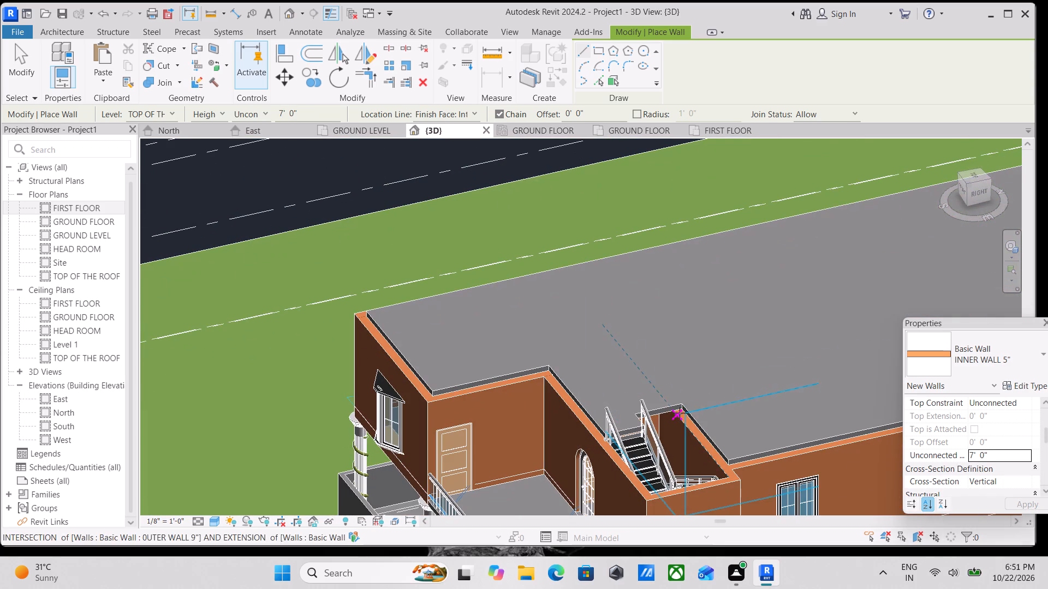
scroll(682, 411, "up", 2)
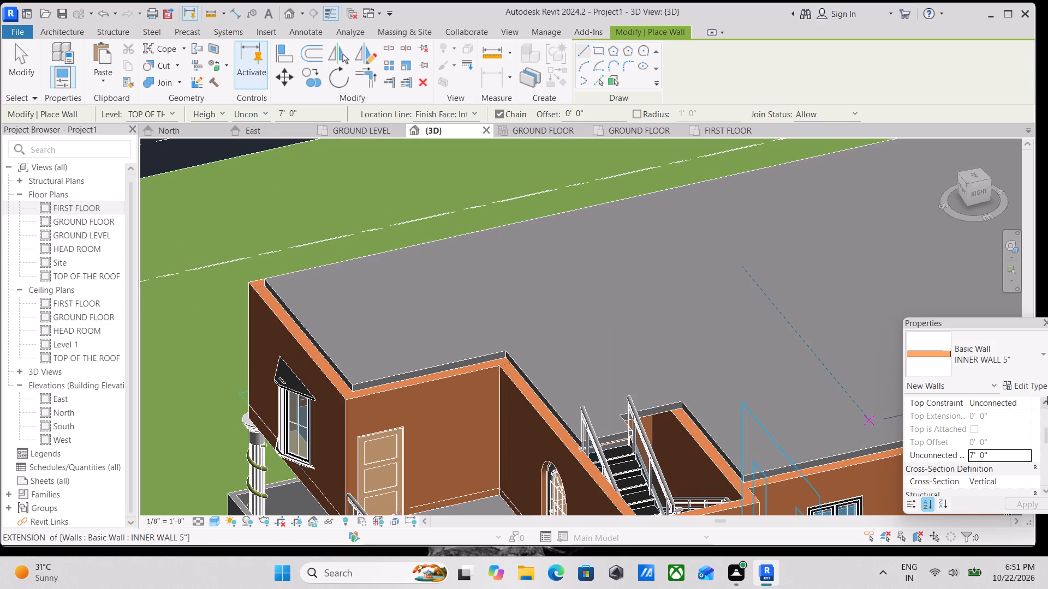
left_click(1026, 353)
scroll(932, 236, "up", 2)
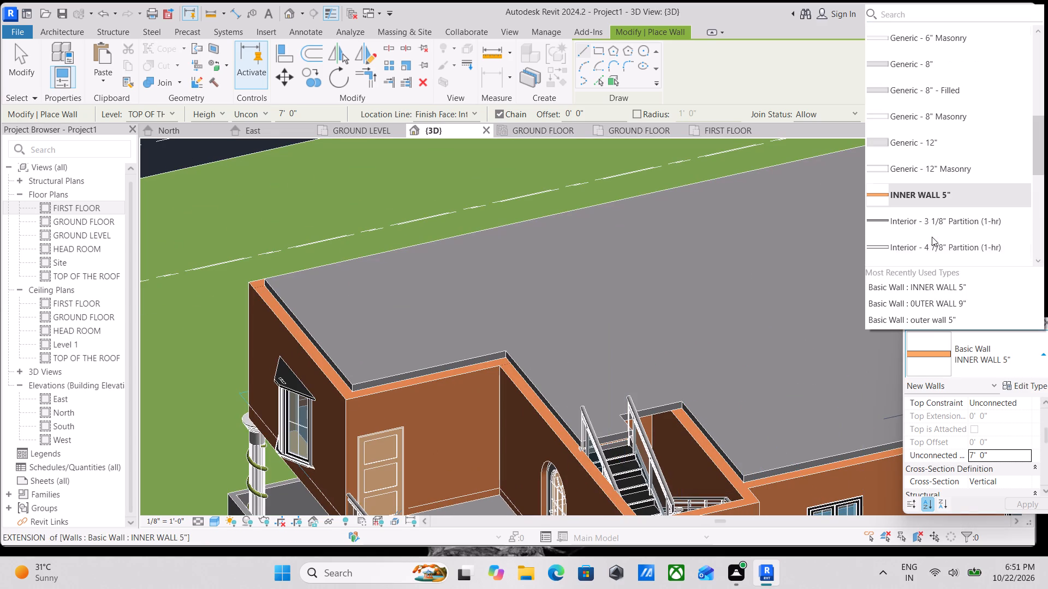
scroll(934, 181, "up", 1)
scroll(934, 181, "down", 5)
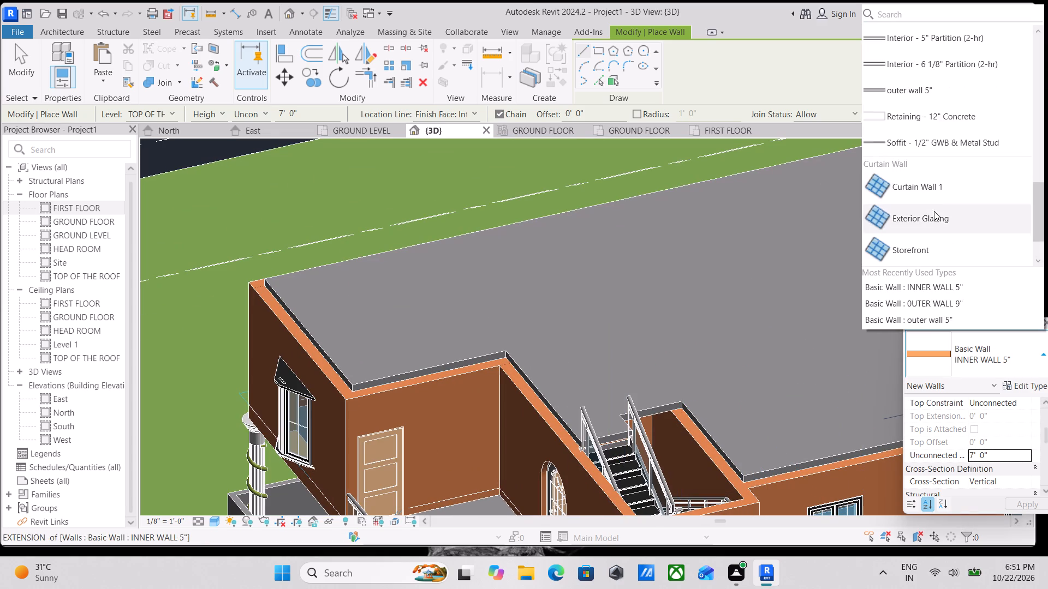
scroll(933, 215, "down", 2)
scroll(933, 215, "up", 4)
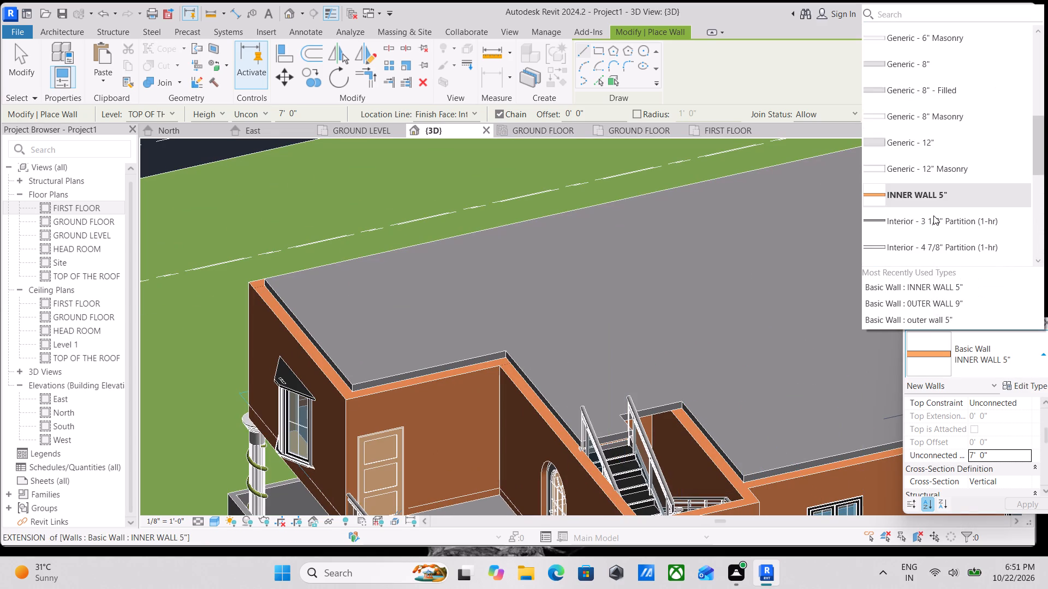
scroll(933, 215, "down", 3)
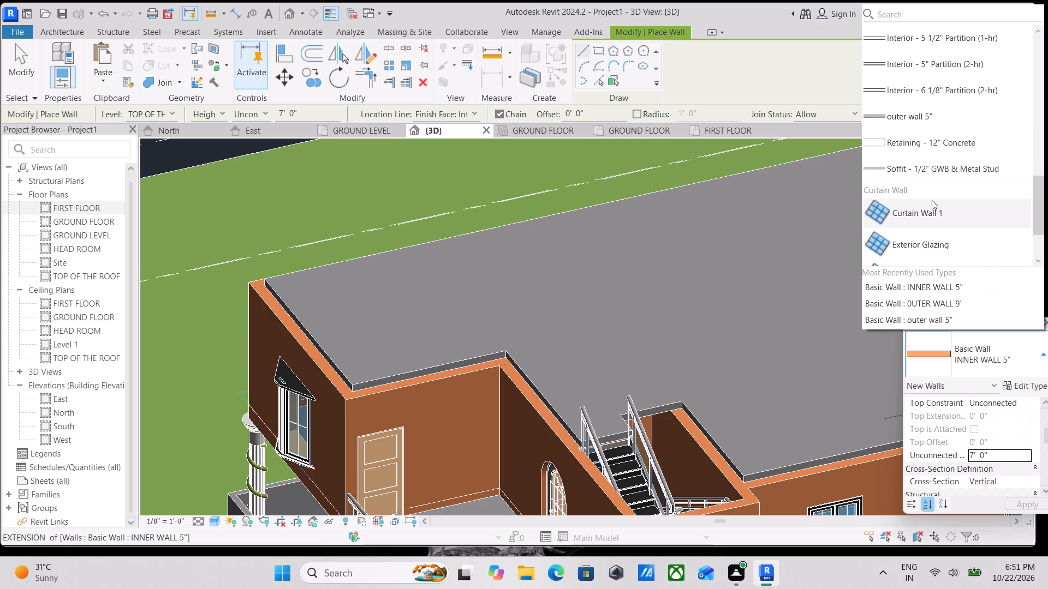
scroll(932, 200, "up", 4)
scroll(920, 140, "up", 3)
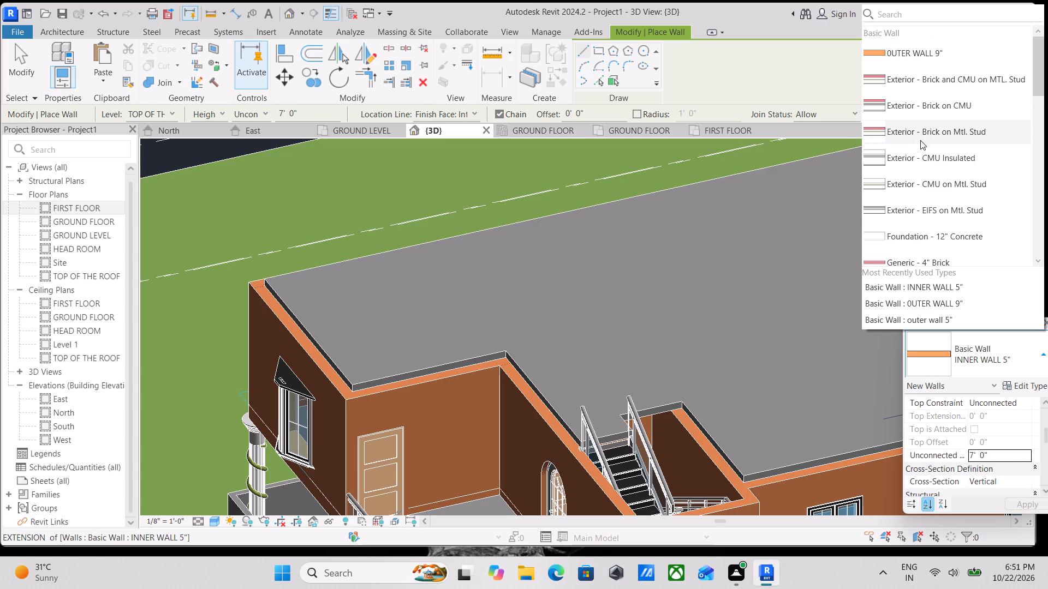
scroll(924, 139, "up", 1)
left_click(923, 56)
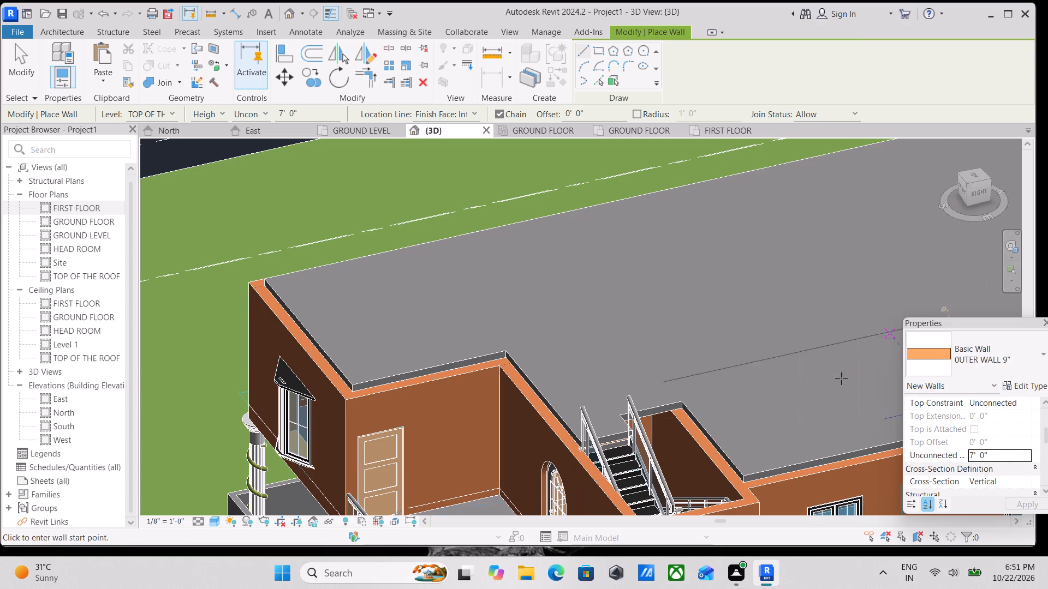
Draw chained walls over the stairwell side farthest from the balcony and across its outer end, flipping orientation to align with the walls below.
scroll(687, 417, "up", 5)
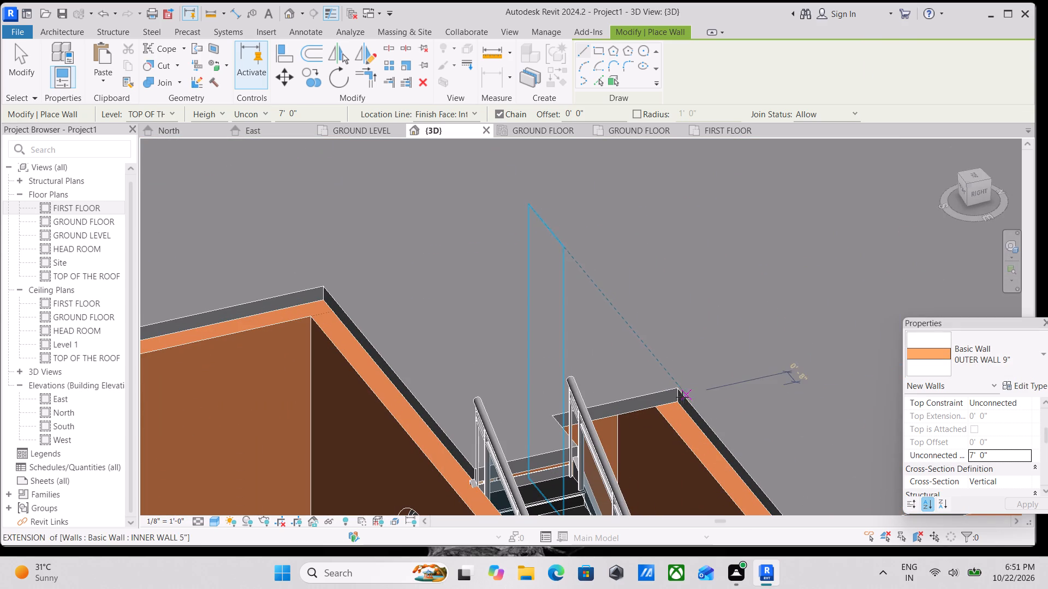
left_click(676, 402)
middle_click_drag(728, 500, 742, 262)
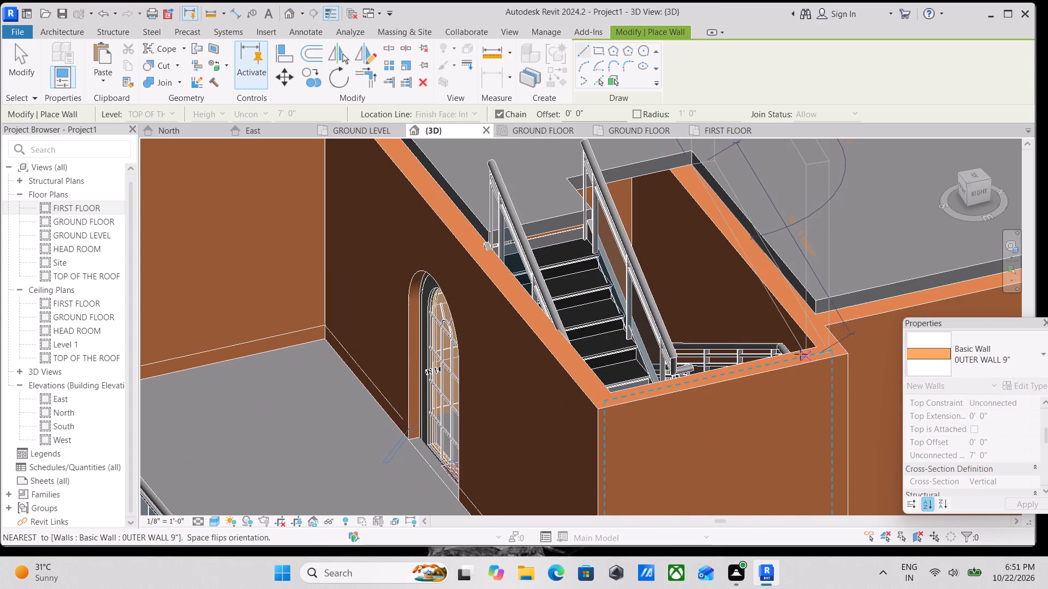
middle_click_drag(800, 354, 830, 401)
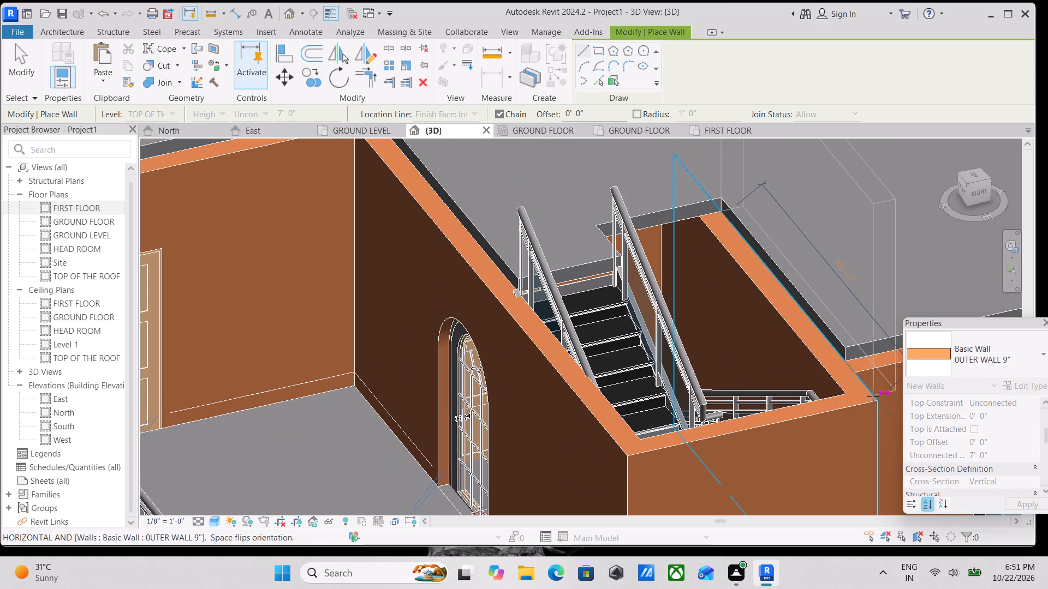
key("space")
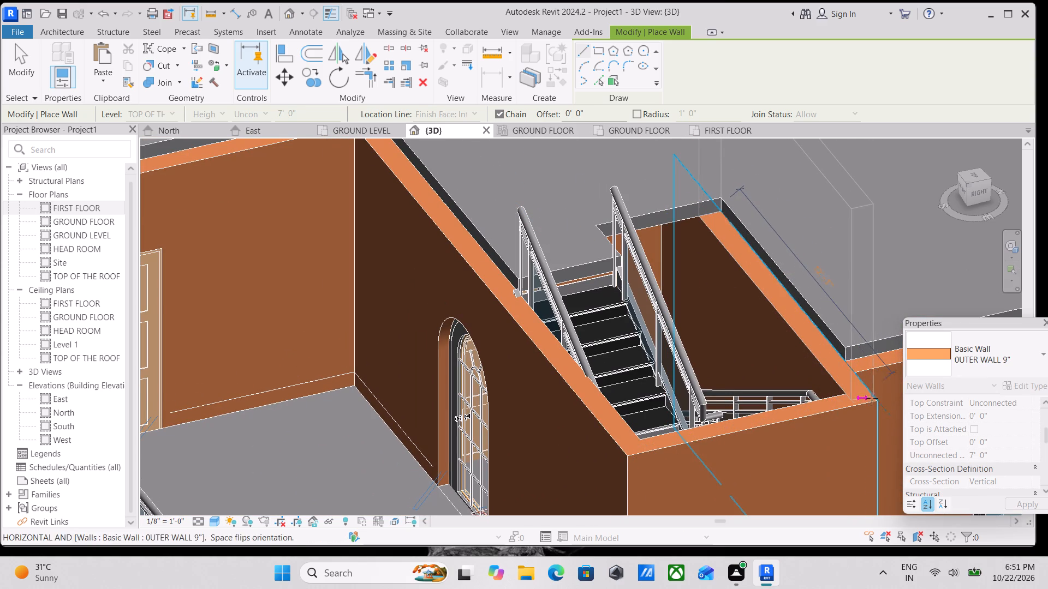
left_click(876, 401)
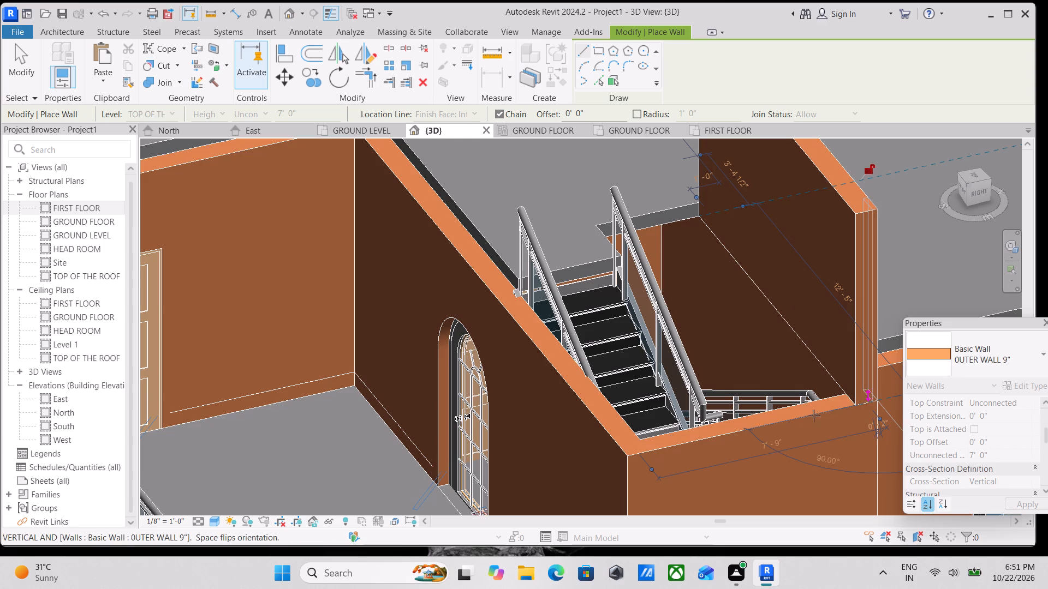
scroll(731, 418, "down", 1)
middle_click_drag(731, 418, 757, 419)
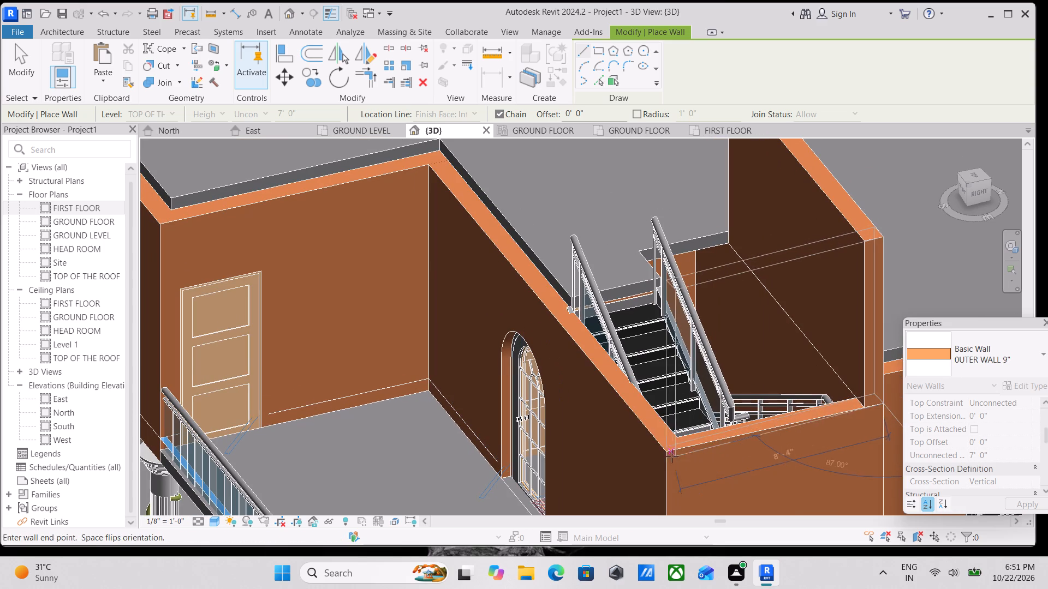
scroll(670, 454, "up", 3)
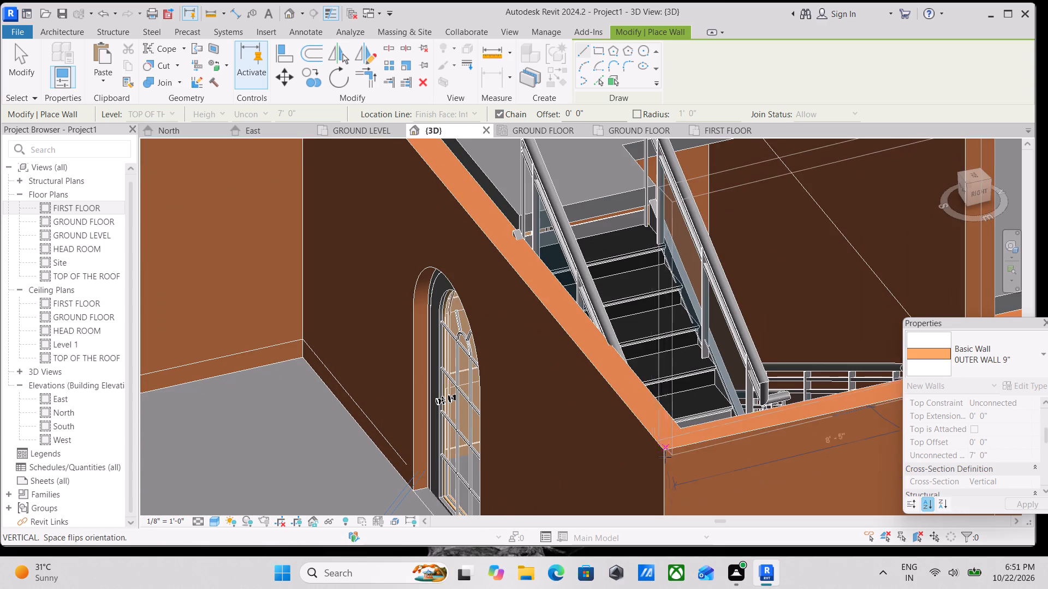
left_click(665, 447)
Continue the wall chain about 10'-10" along the stairwell's balcony side to the existing wall's midpoint, and finish placing walls.
scroll(665, 447, "down", 2)
middle_click_drag(665, 447, 801, 448)
scroll(787, 450, "down", 9)
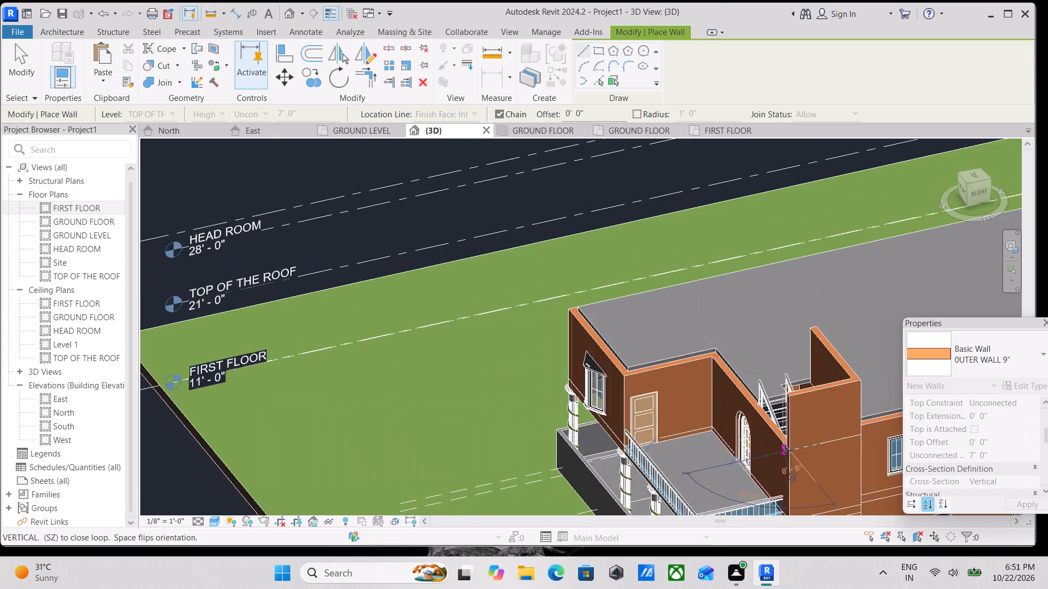
scroll(785, 450, "down", 1)
middle_click_drag(777, 436, 936, 420, "shift")
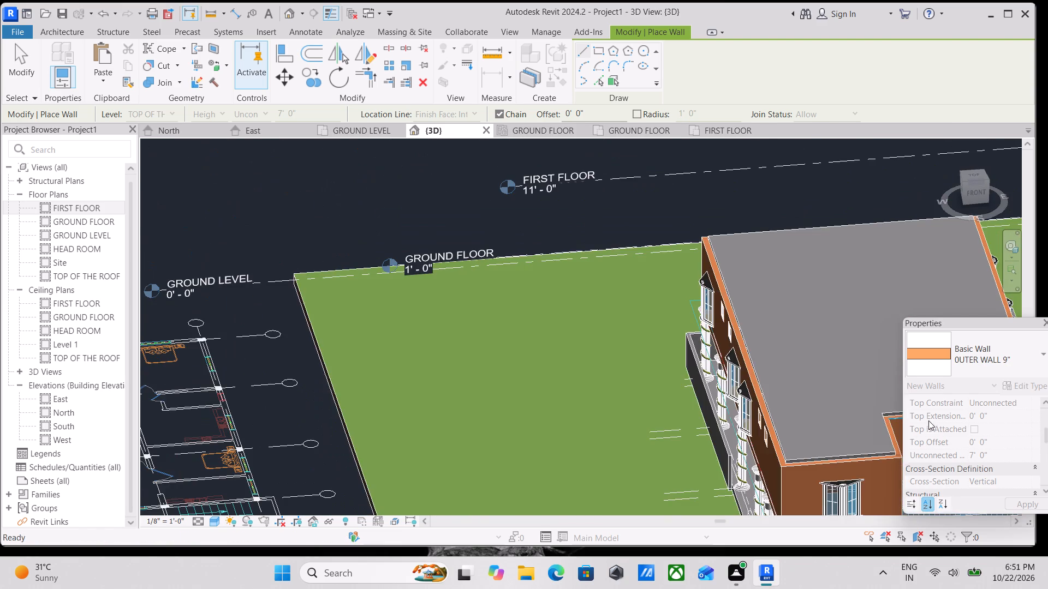
middle_click_drag(876, 412, 681, 311)
scroll(860, 400, "down", 1)
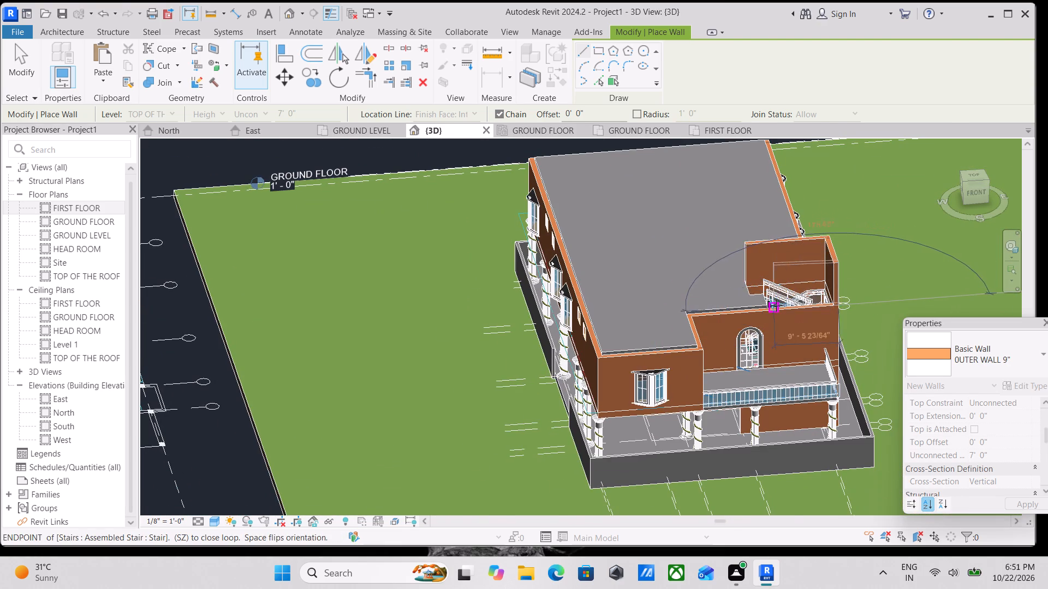
scroll(776, 305, "up", 5)
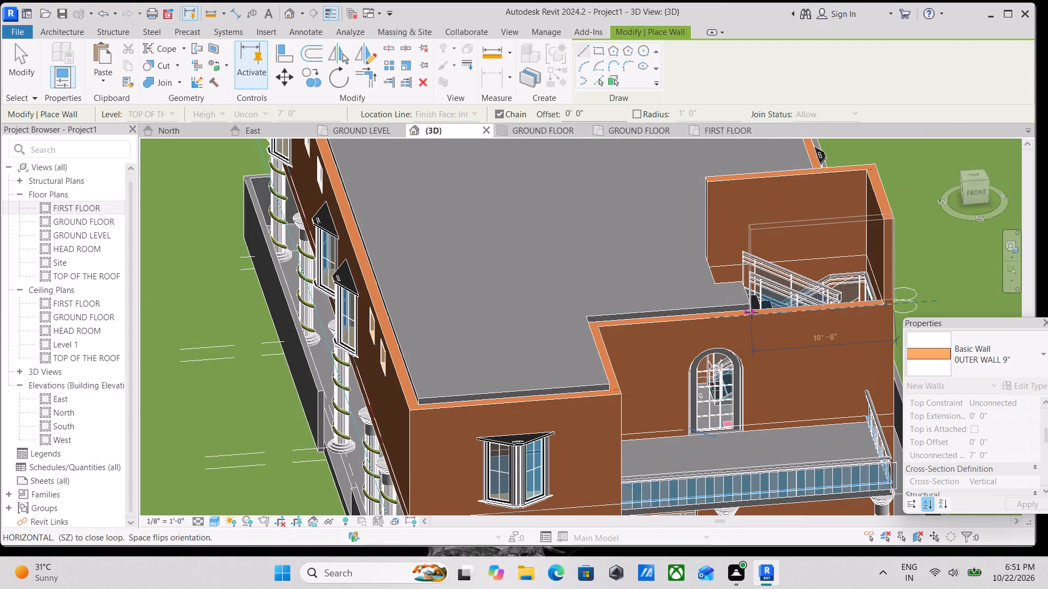
scroll(752, 312, "up", 3)
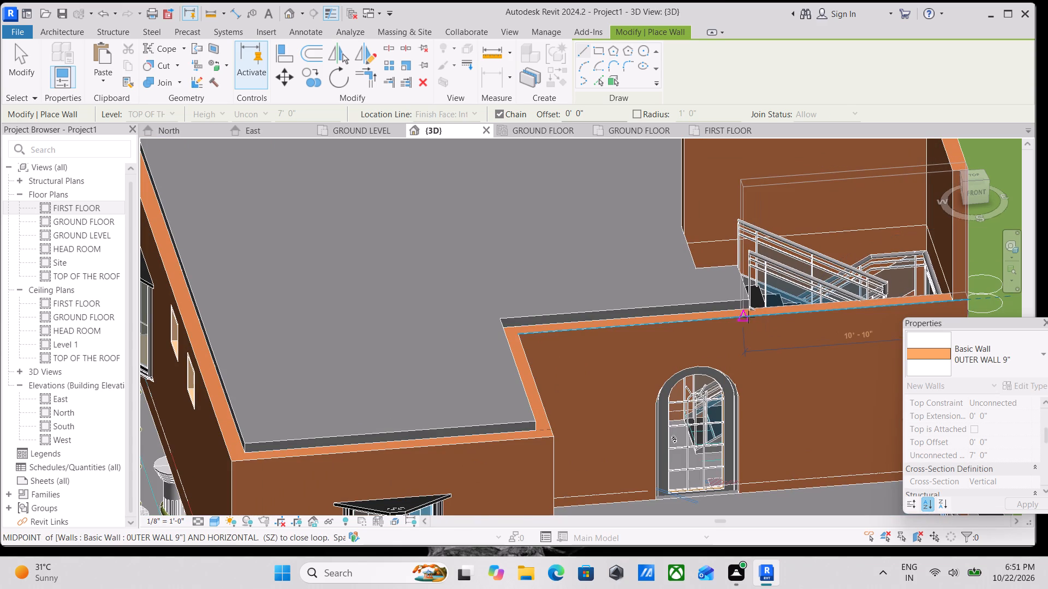
left_click(744, 319)
scroll(744, 319, "down", 2)
middle_click_drag(744, 319, 746, 341)
key("Escape")
scroll(746, 341, "down", 4)
key("Escape")
scroll(746, 341, "down", 3)
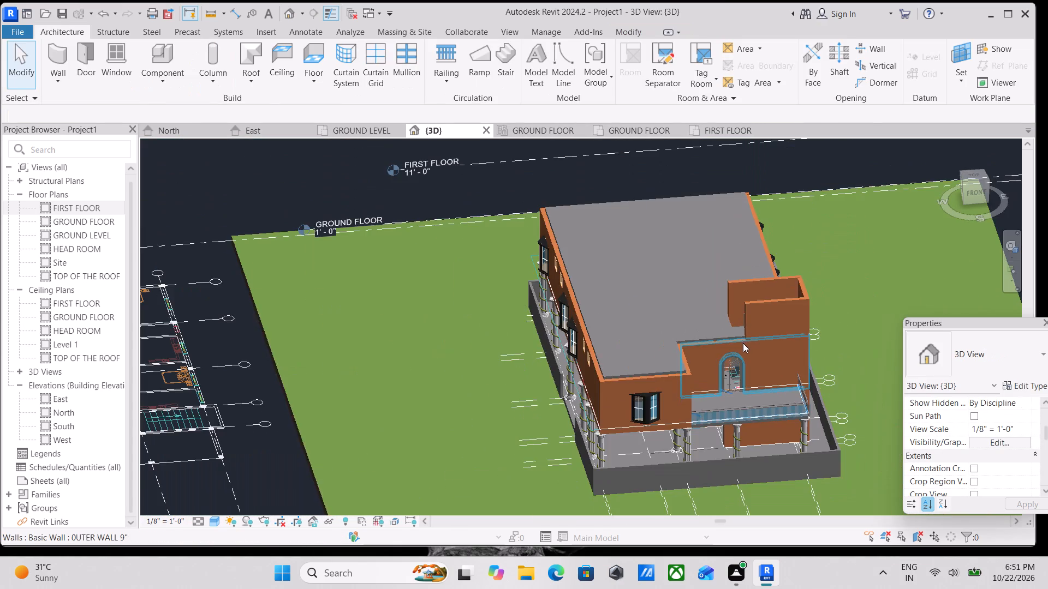
Examine the flat roof and the new staircase head-room walls from several sides of the building.
key("Escape")
scroll(728, 322, "up", 6)
scroll(741, 323, "down", 4)
middle_click_drag(711, 335, 828, 350, "shift")
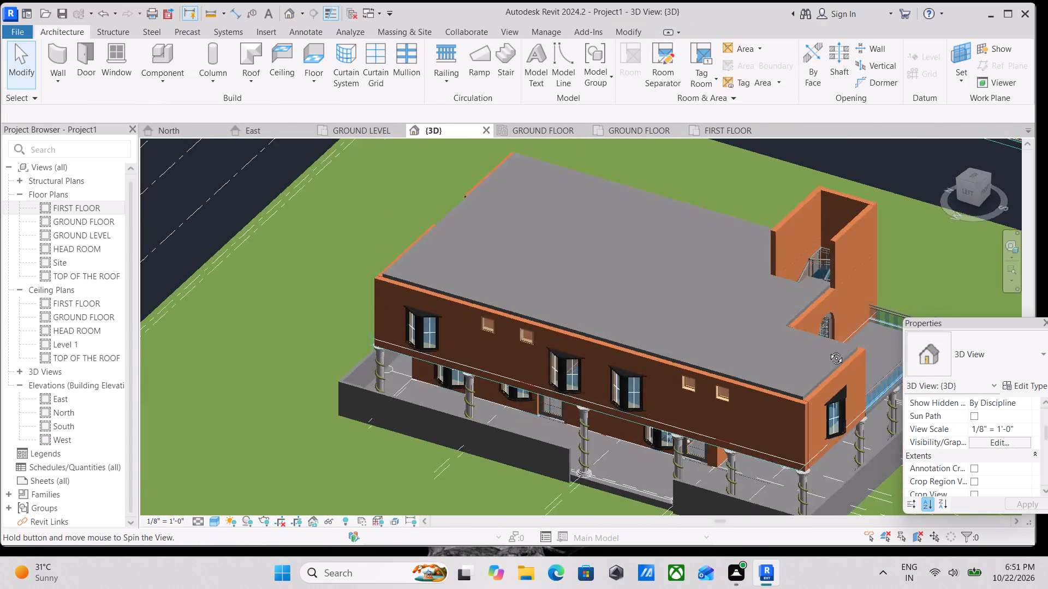
middle_click_drag(828, 350, 629, 307, "shift")
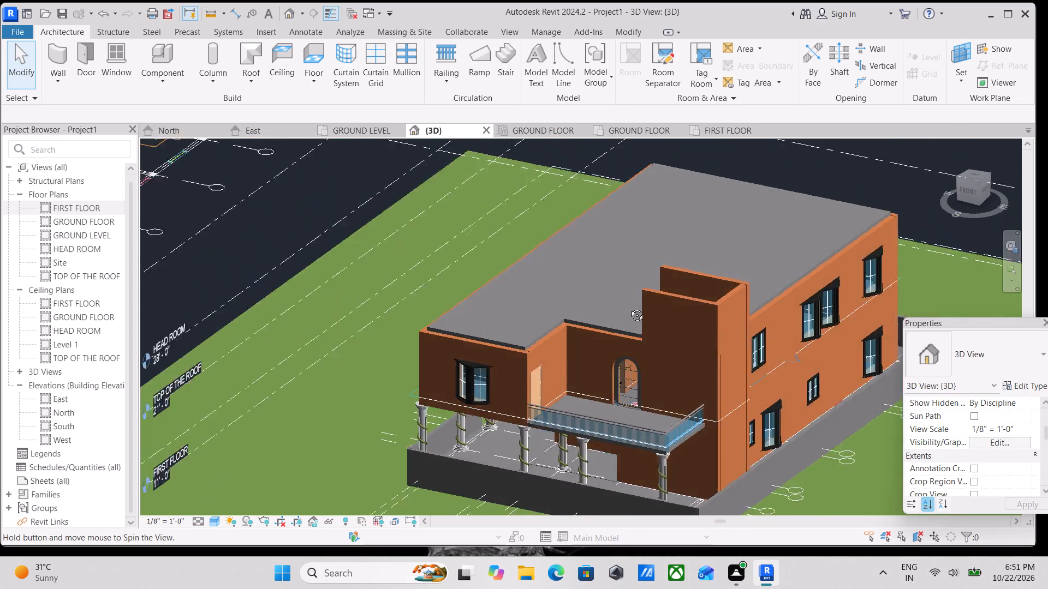
middle_click_drag(629, 307, 552, 303, "shift")
middle_click_drag(553, 310, 792, 283, "shift")
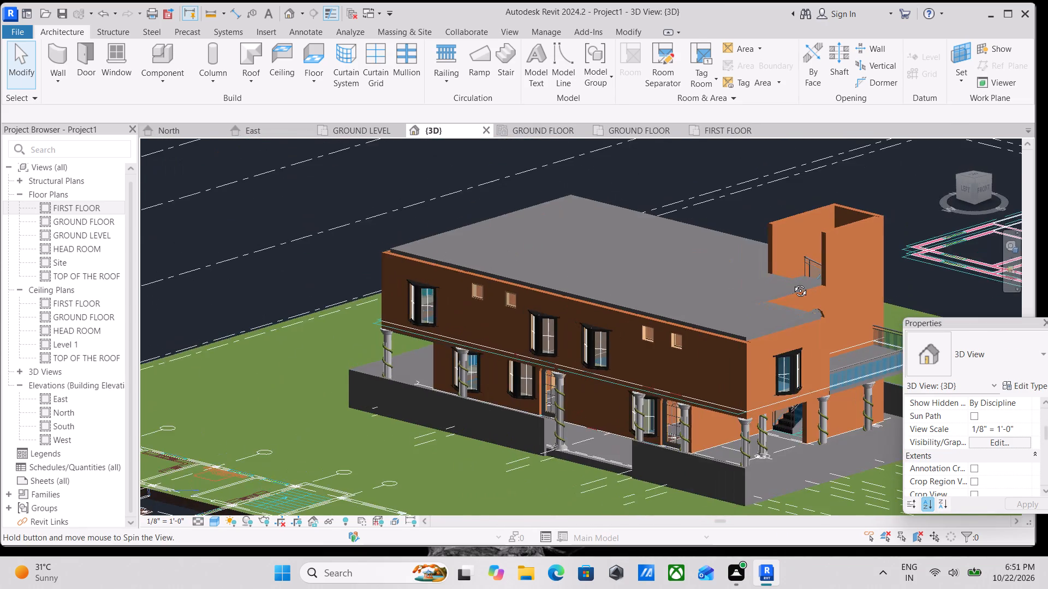
middle_click_drag(792, 283, 704, 239, "shift")
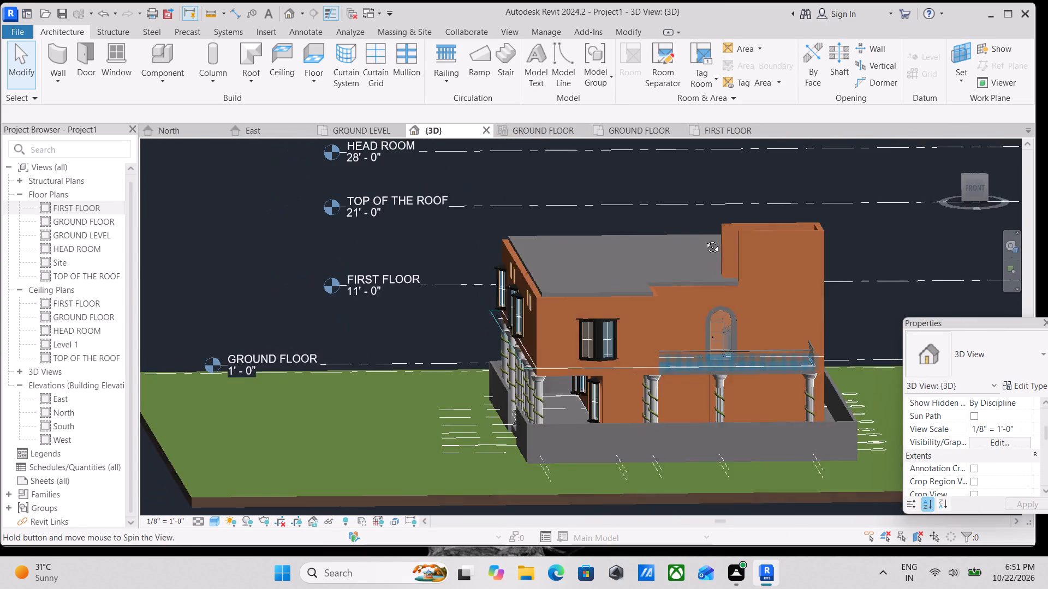
middle_click_drag(704, 239, 714, 338, "shift")
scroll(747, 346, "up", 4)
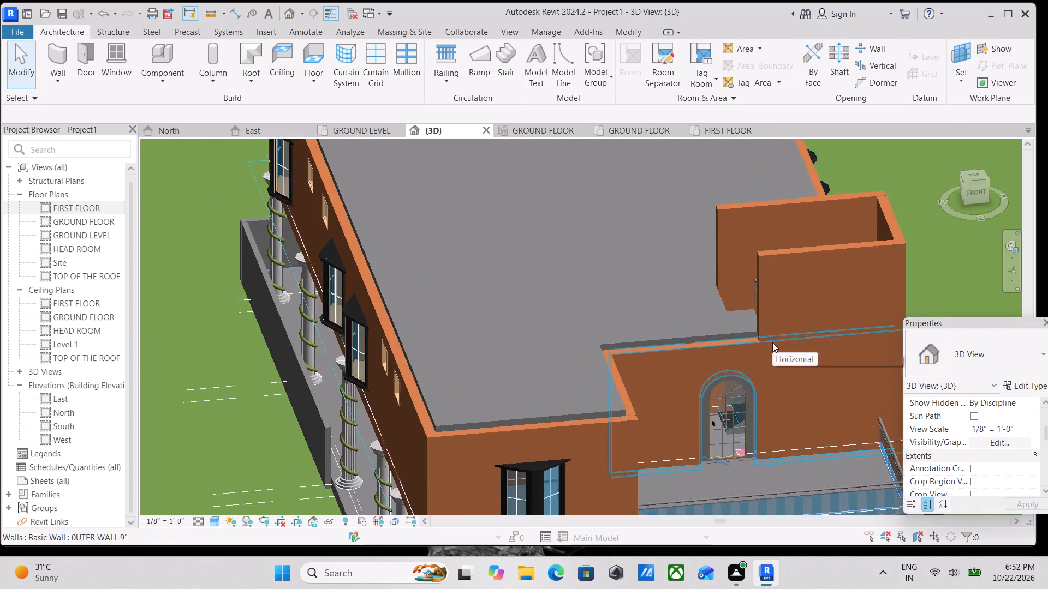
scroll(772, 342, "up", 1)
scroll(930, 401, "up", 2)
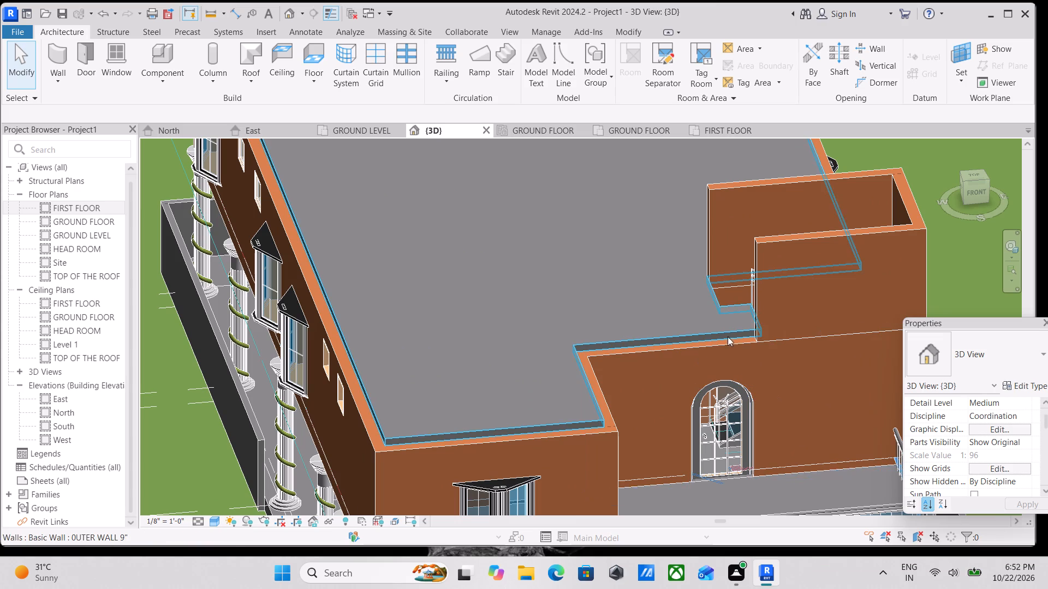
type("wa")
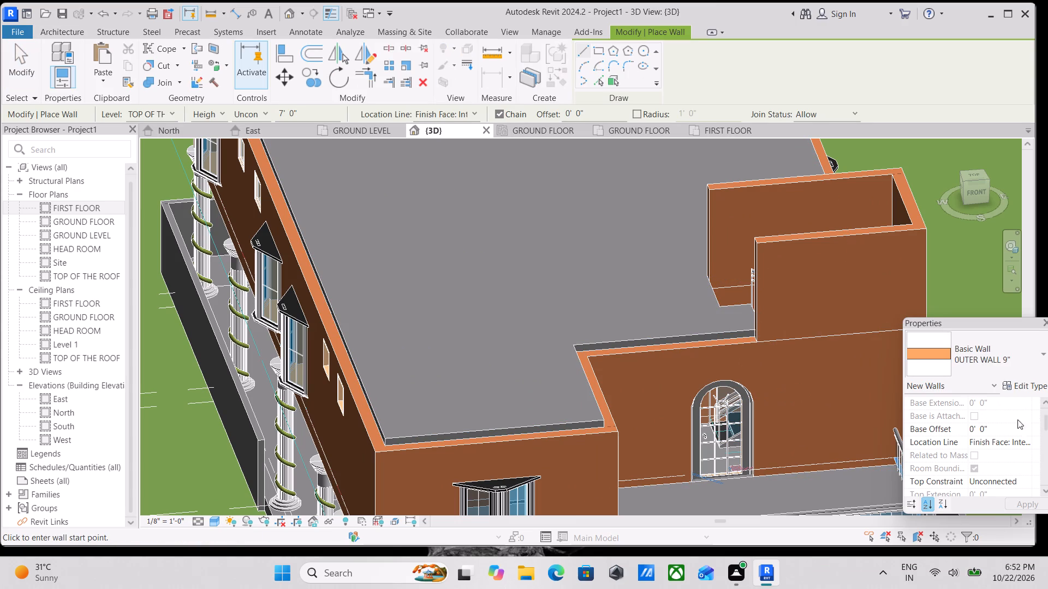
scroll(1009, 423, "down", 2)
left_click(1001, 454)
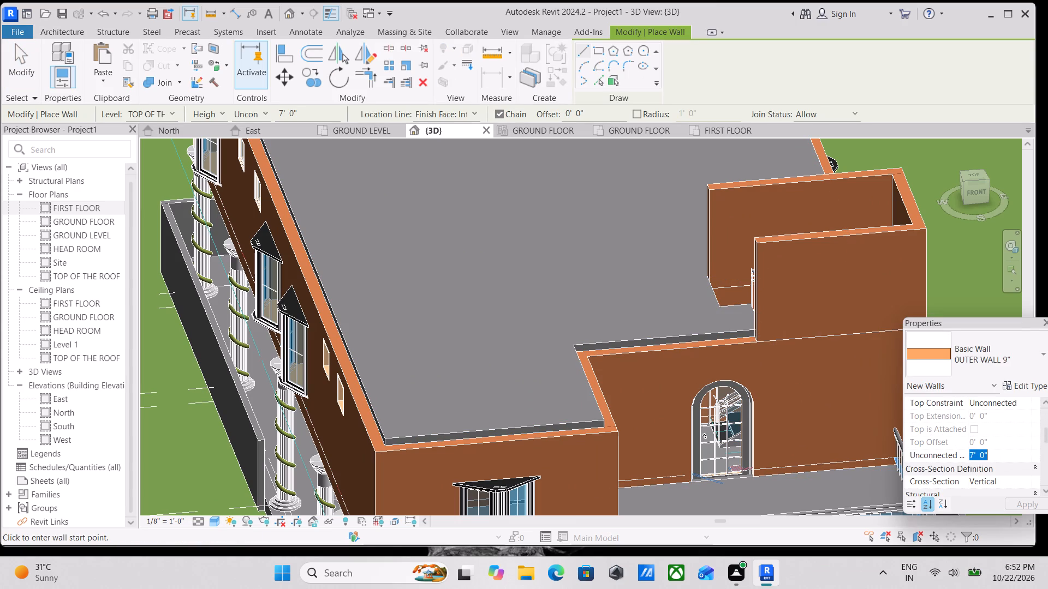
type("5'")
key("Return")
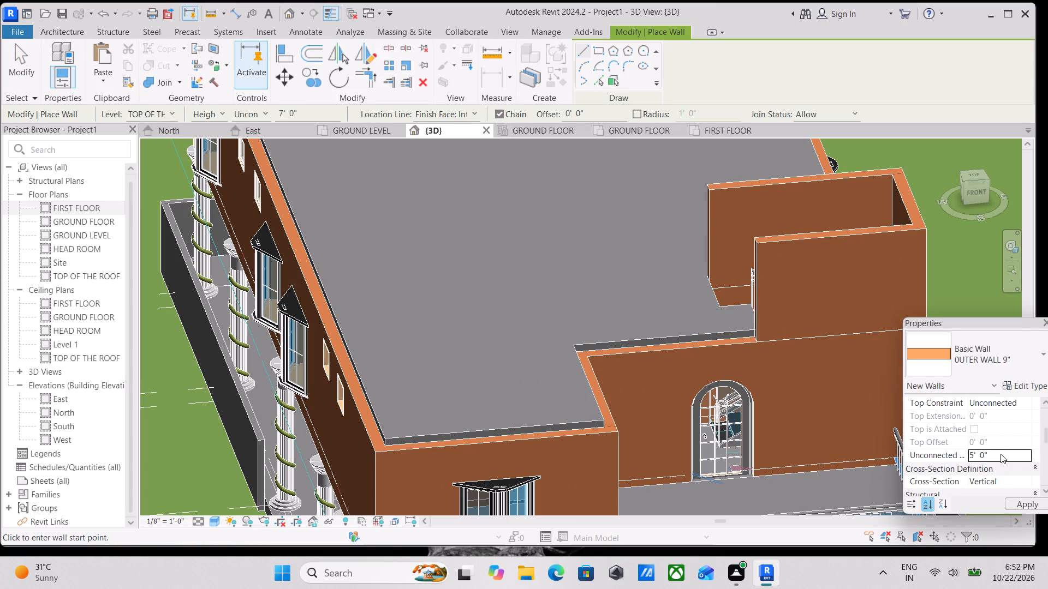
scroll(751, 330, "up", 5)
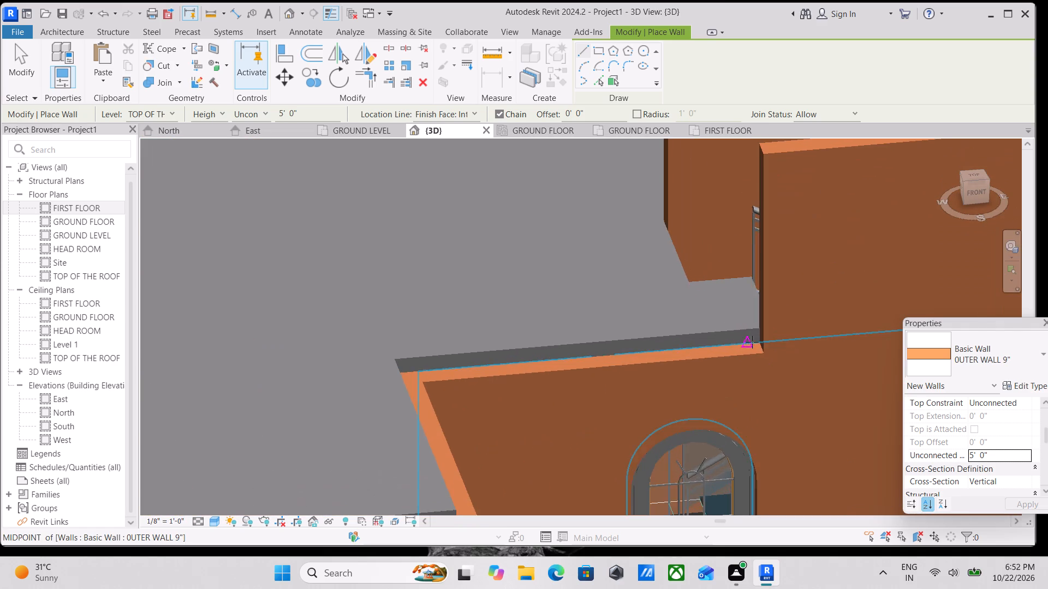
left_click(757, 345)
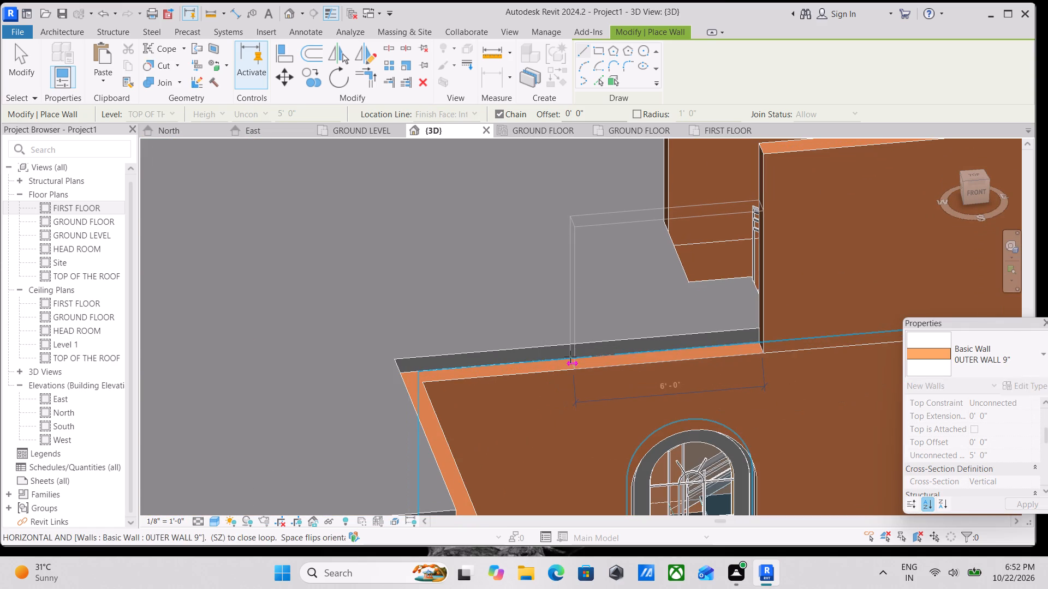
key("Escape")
Draw a 3' high OUTER WALL 9" parapet about 11'-7" long above the balcony door wall, from the head-room wall to the recess's inner corner.
scroll(881, 421, "down", 2)
scroll(975, 458, "down", 2)
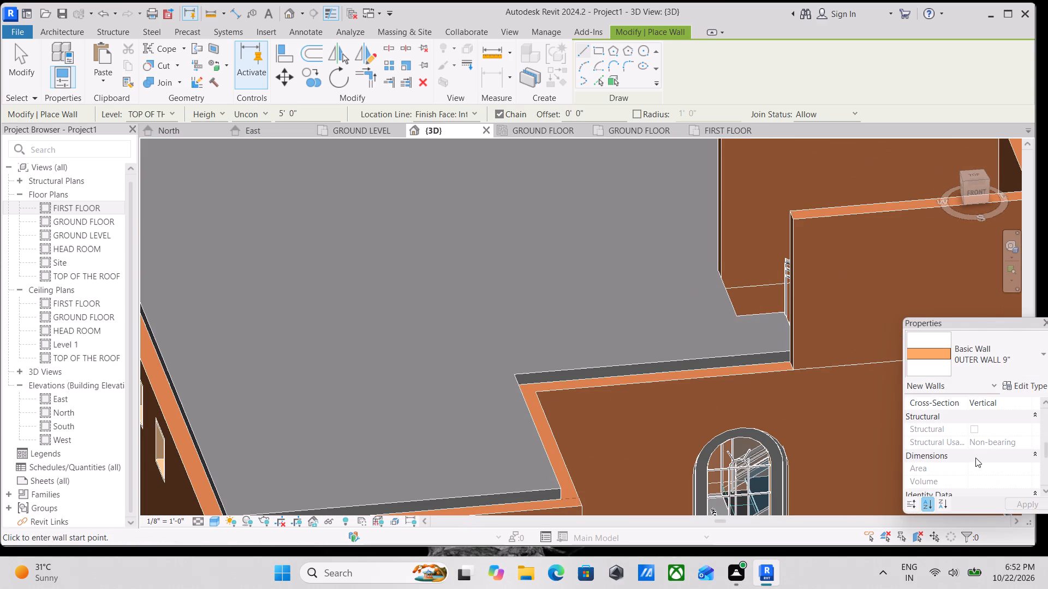
scroll(977, 455, "up", 2)
left_click(999, 442)
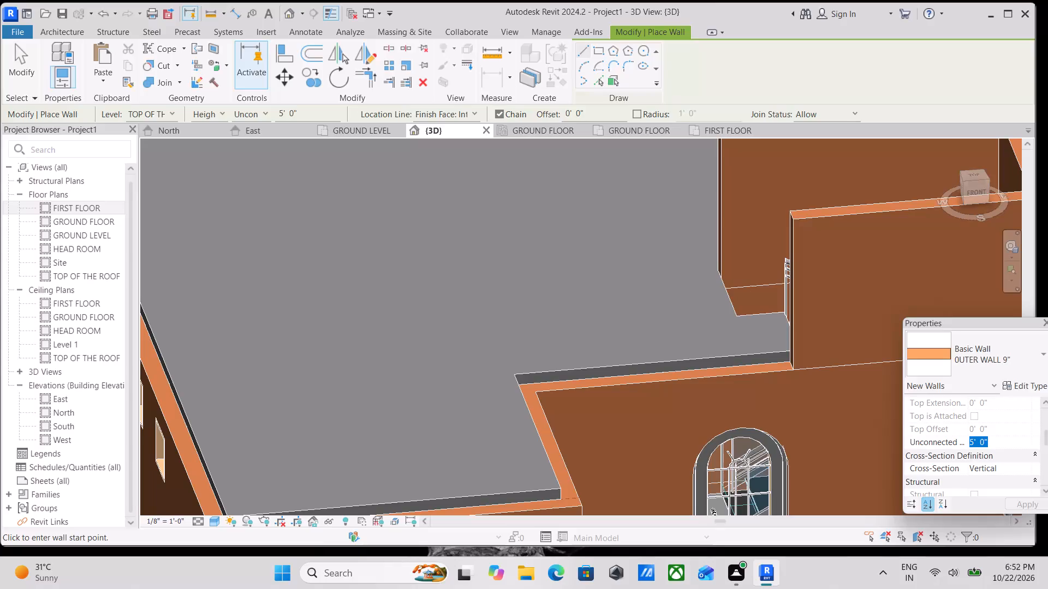
type("3'")
key("Return")
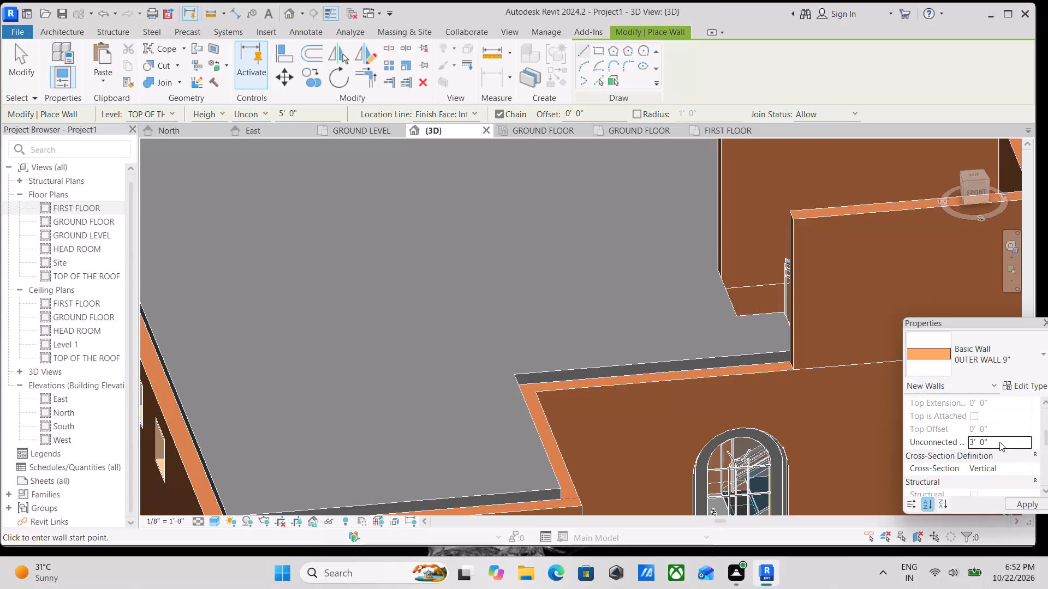
left_click(789, 362)
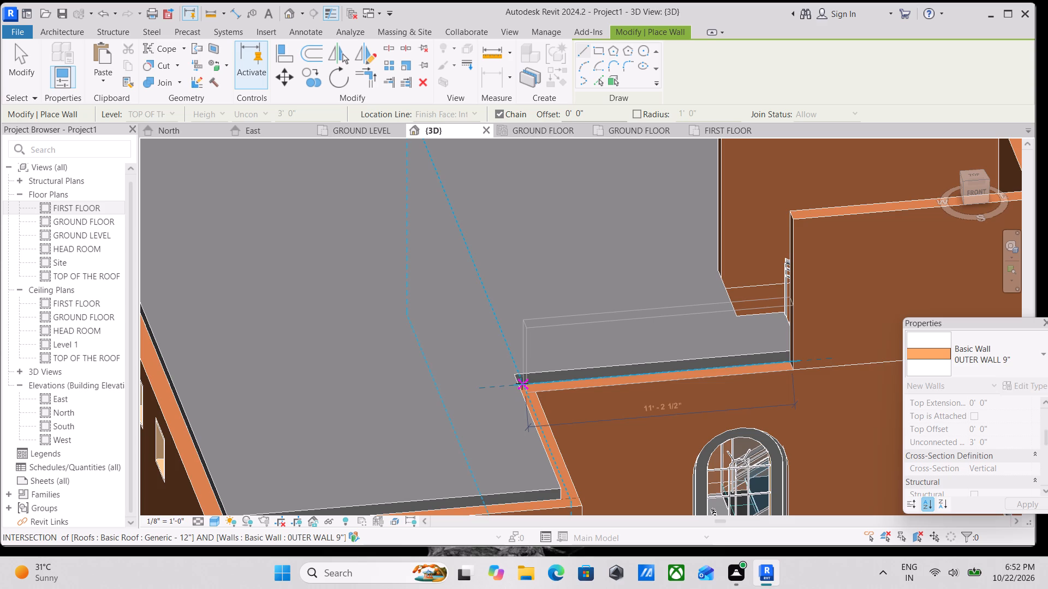
scroll(522, 384, "up", 2)
middle_click_drag(562, 399, 602, 431)
scroll(562, 416, "down", 1)
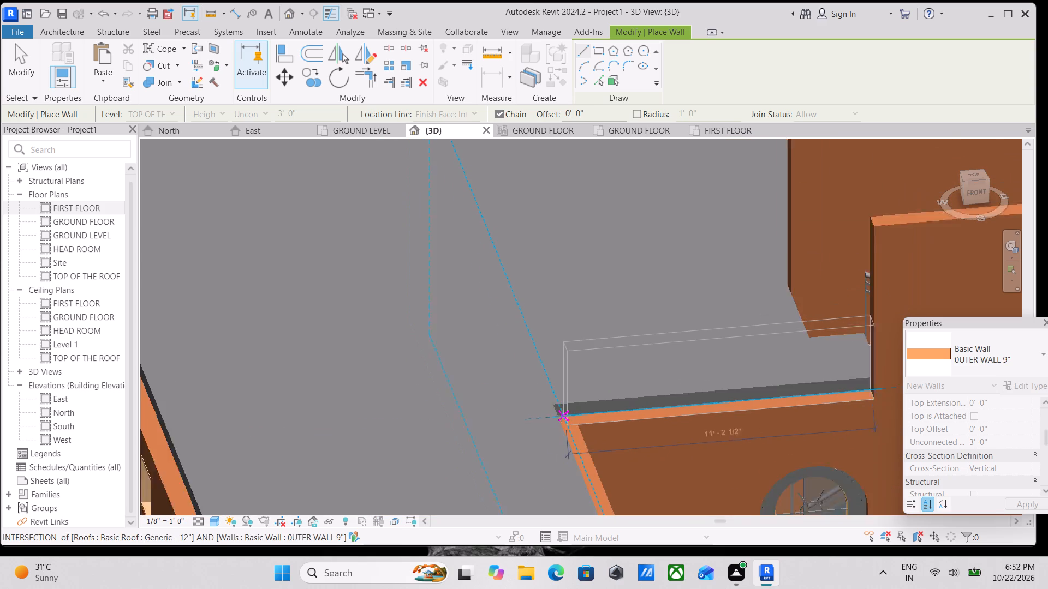
scroll(562, 416, "down", 1)
middle_click_drag(562, 416, 526, 430, "shift")
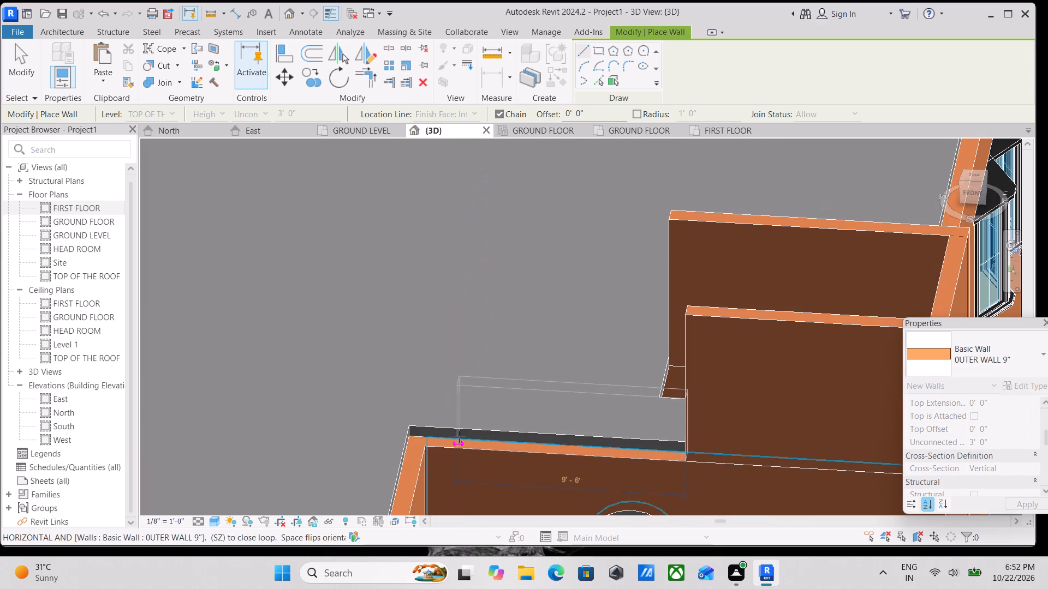
left_click(412, 436)
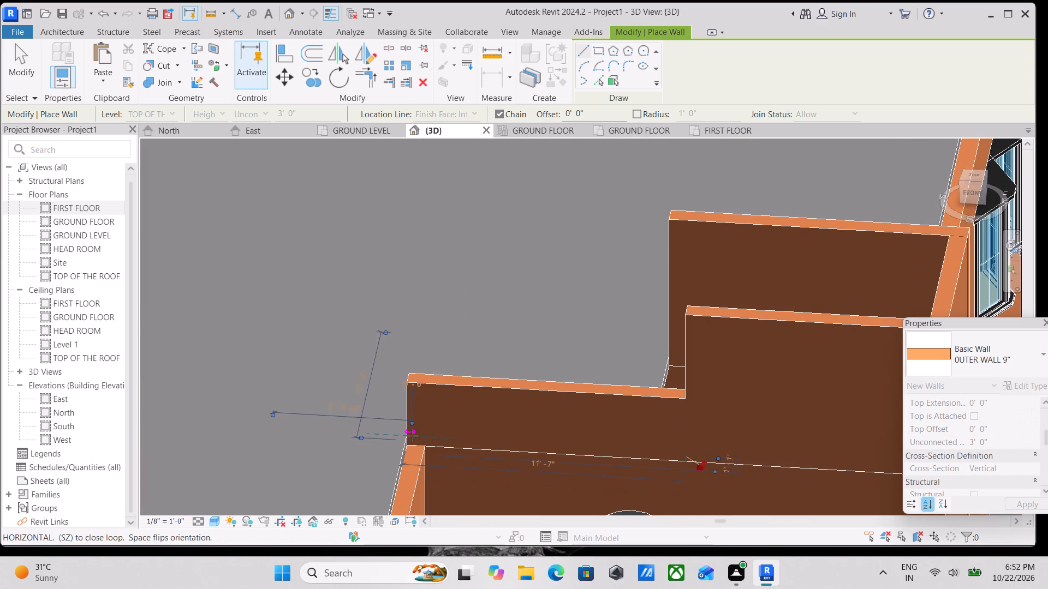
Continue the 3' parapet about 10'-6" along the side of the balcony recess to the front roof corner.
scroll(412, 436, "down", 4)
middle_click_drag(412, 436, 515, 343)
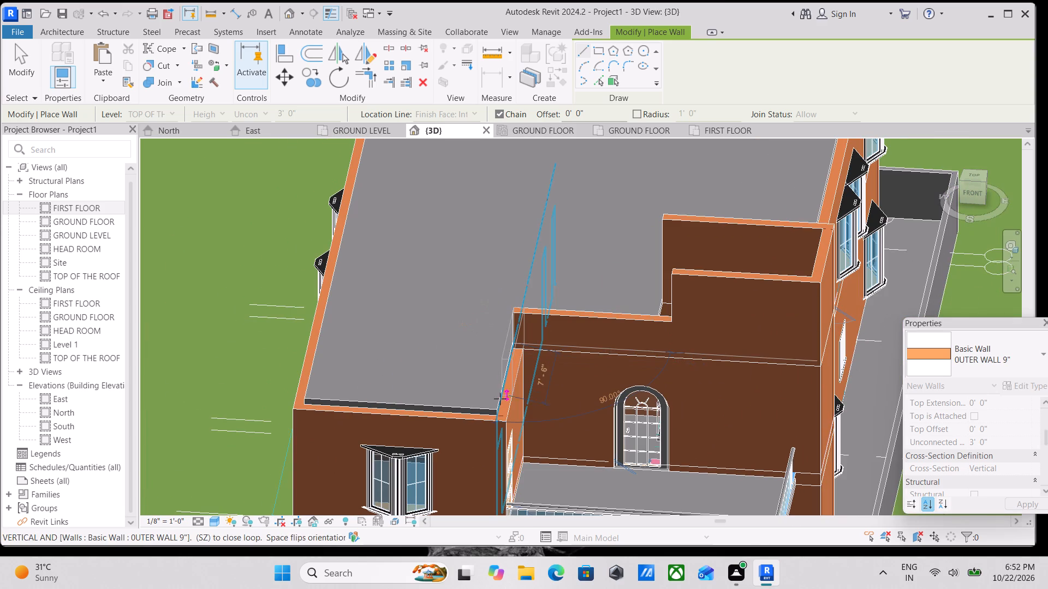
scroll(493, 414, "up", 3)
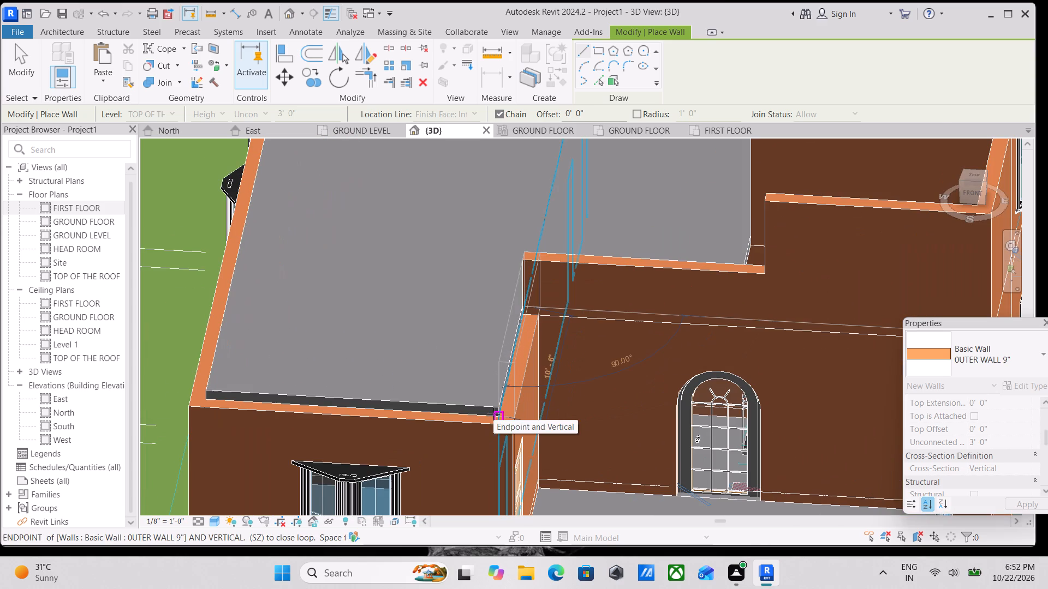
left_click(493, 414)
Continue the parapet about 14' along the front roof edge above the bay window to the building's outer corner, and finish the chain.
scroll(493, 414, "down", 1)
middle_click_drag(493, 414, 664, 414)
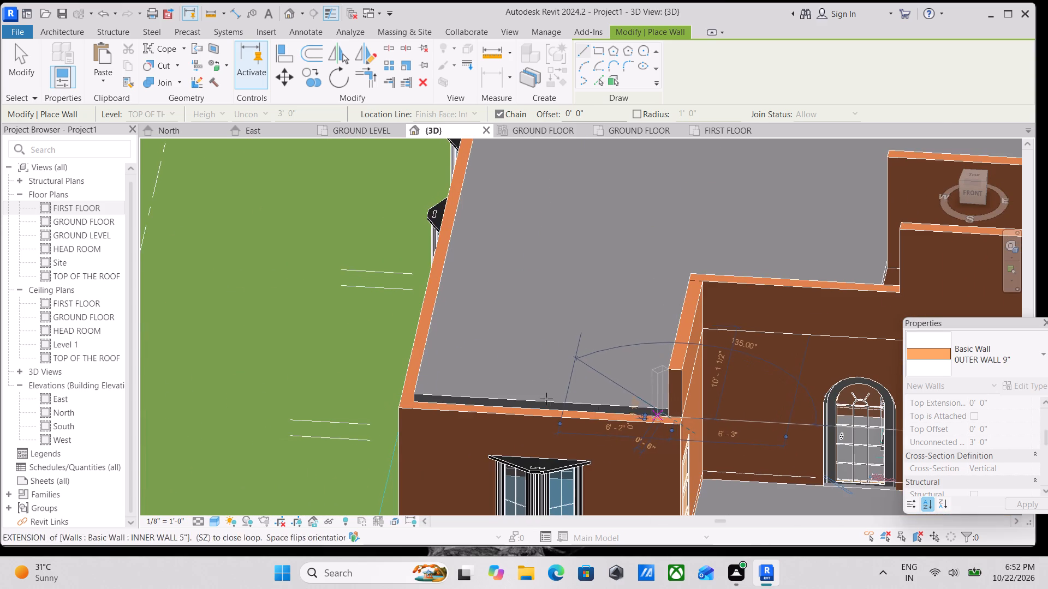
middle_click_drag(546, 399, 818, 402)
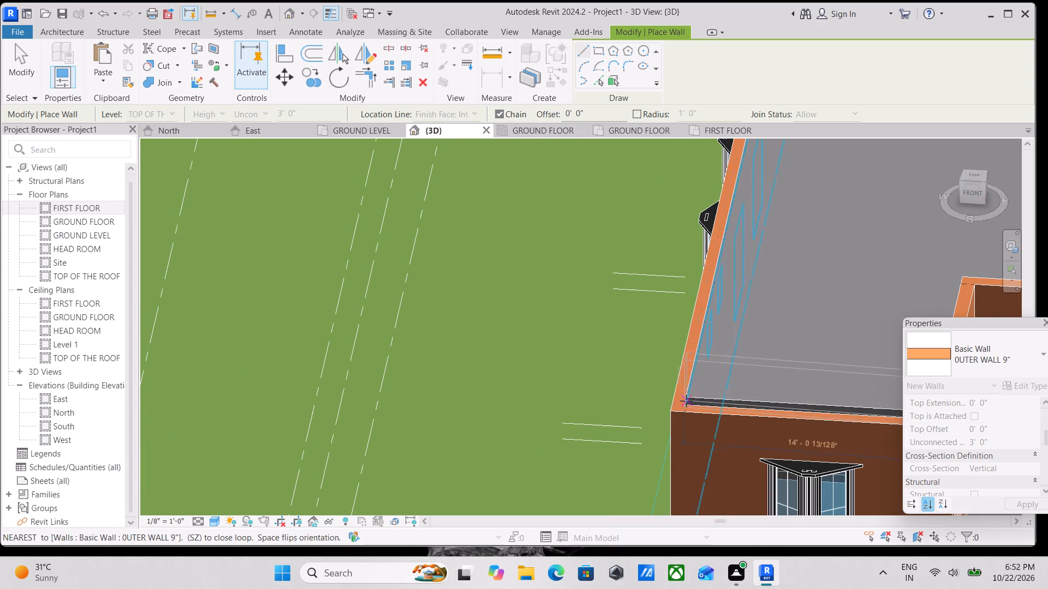
scroll(687, 401, "up", 3)
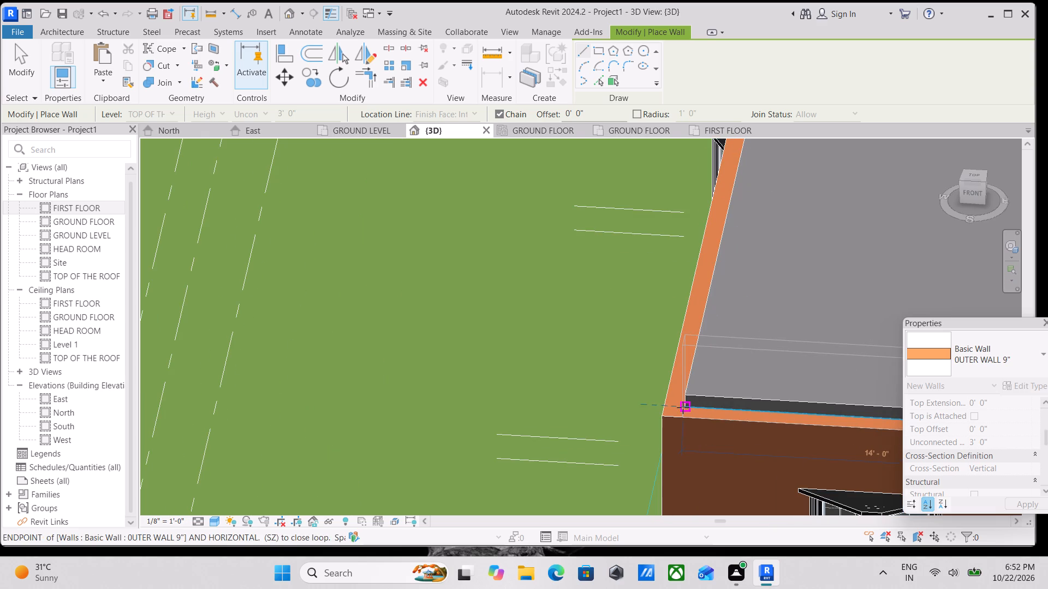
left_click(683, 407)
scroll(683, 407, "down", 4)
middle_click_drag(683, 407, 690, 405)
scroll(690, 405, "down", 4)
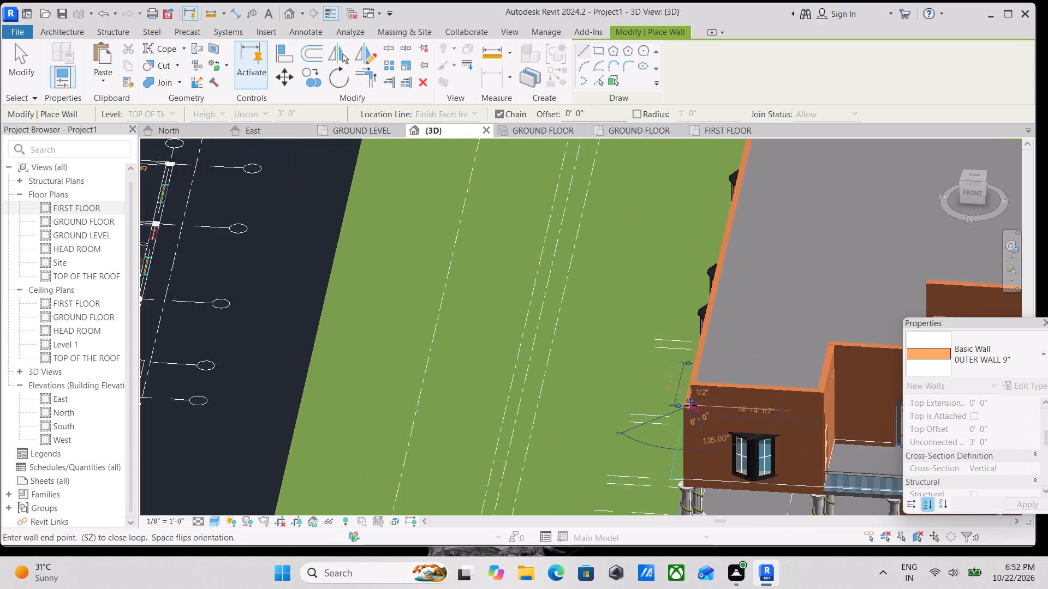
middle_click_drag(690, 405, 731, 360, "shift")
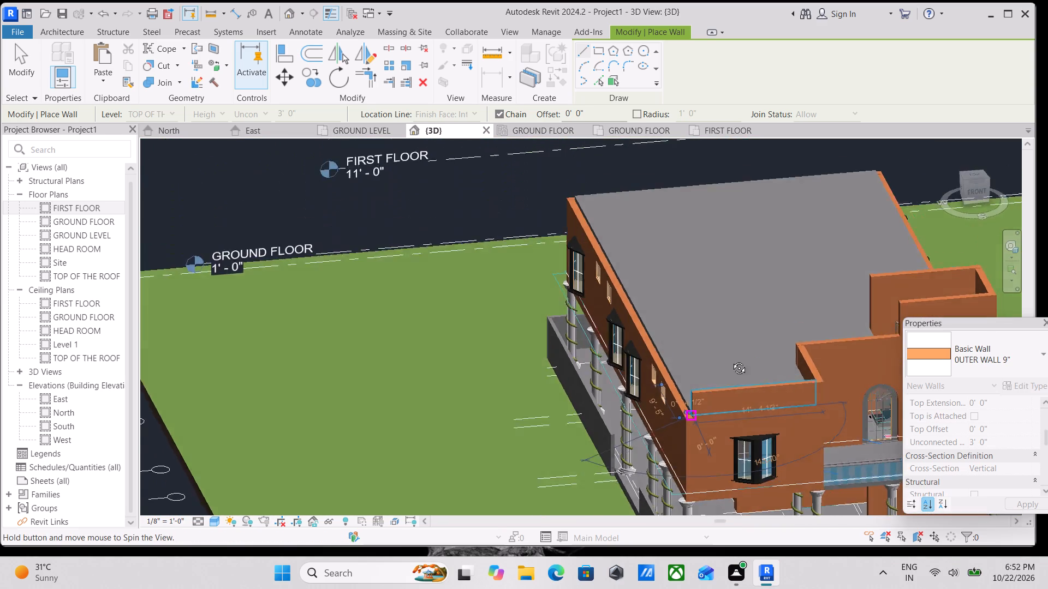
middle_click_drag(731, 360, 870, 357, "shift")
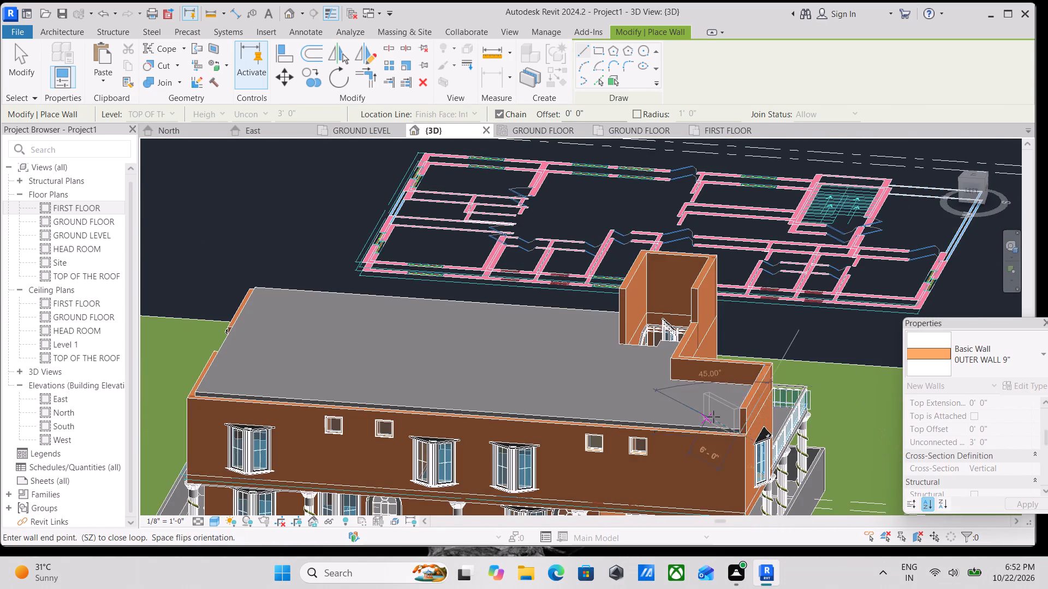
scroll(713, 417, "up", 2)
scroll(581, 420, "down", 2)
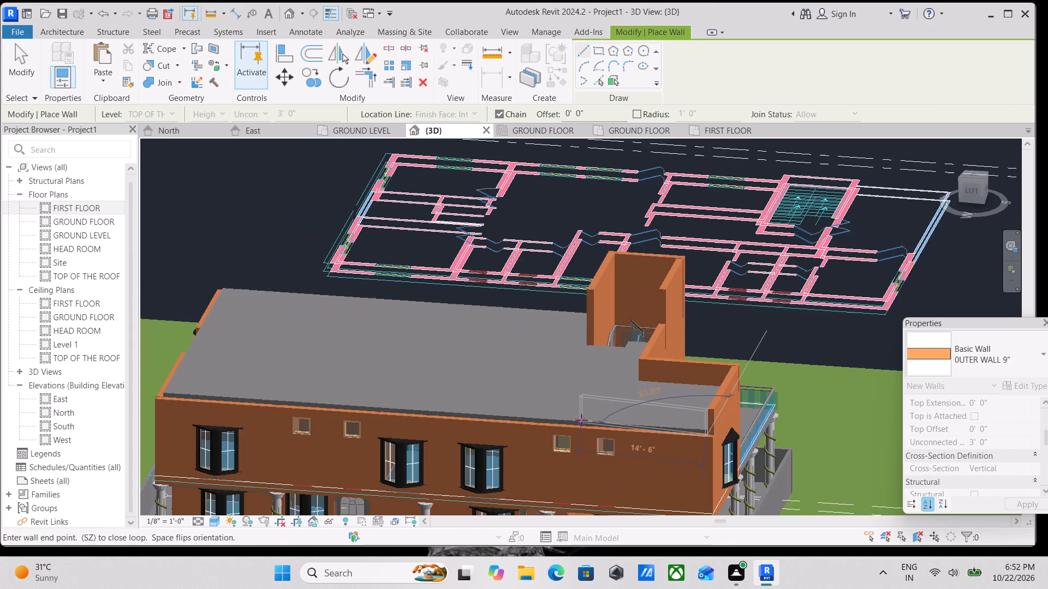
middle_click_drag(581, 420, 624, 419)
key("Escape")
scroll(732, 414, "up", 3)
key("Escape")
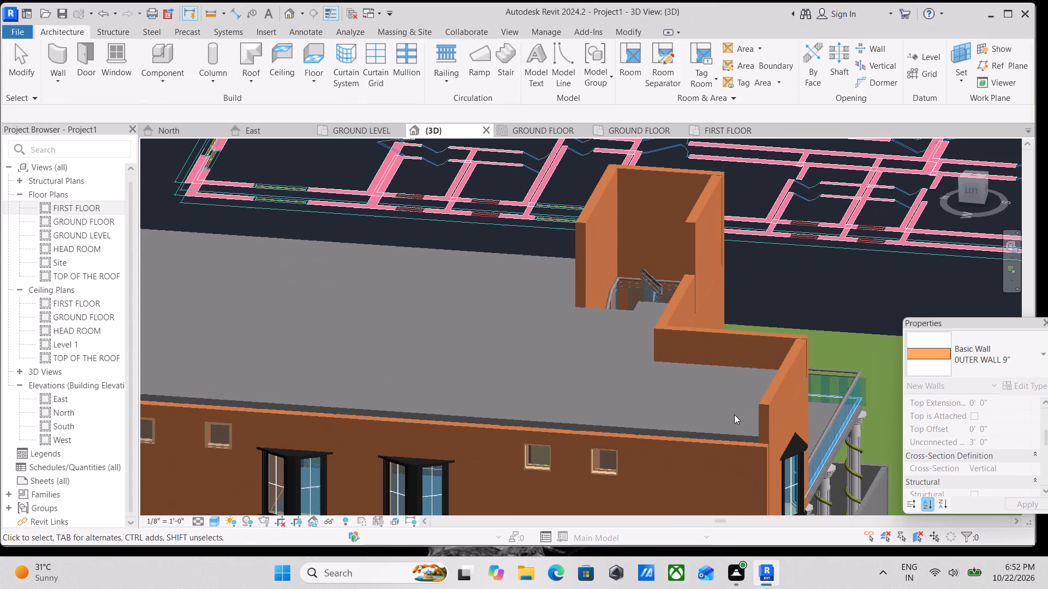
Inspect how the front parapet ends at the outer roof corner, with that wall selected.
left_click(765, 413)
scroll(763, 448, "up", 6)
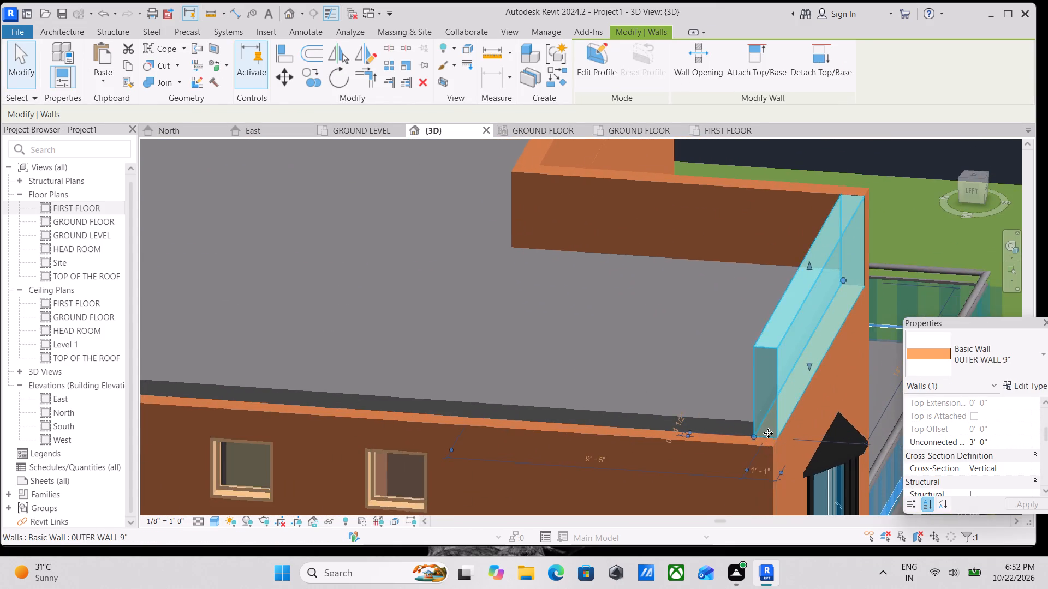
scroll(768, 433, "up", 3)
scroll(743, 449, "down", 8)
middle_click_drag(668, 422, 764, 448, "shift")
middle_click_drag(782, 447, 718, 396)
key("Escape")
Draw a 3' high OUTER WALL 9" parapet along the building's long left-side roof edge, from the front parapet's end to the rear corner.
scroll(770, 408, "up", 5)
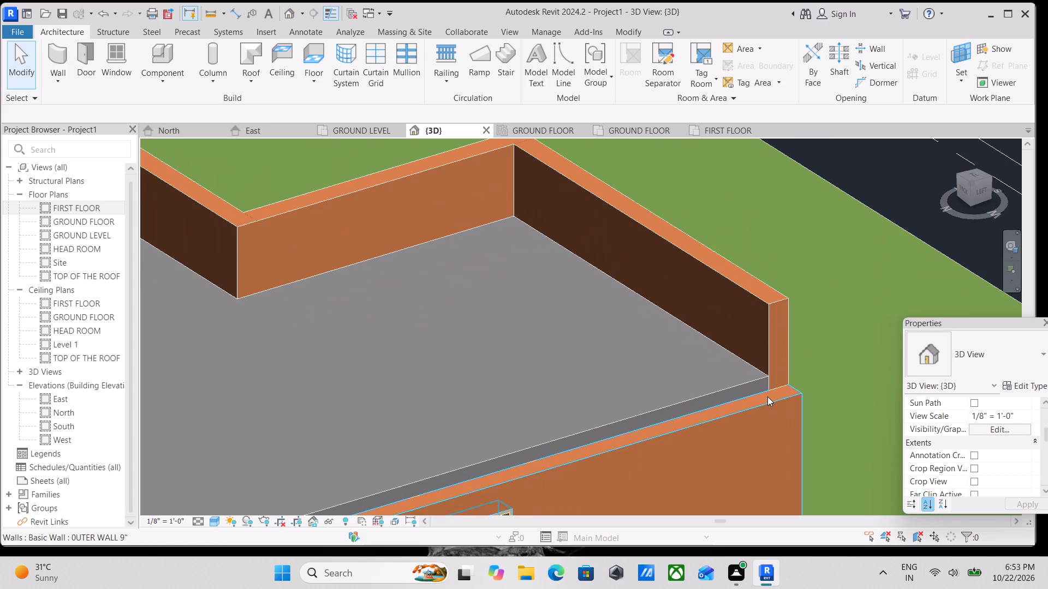
type("wa")
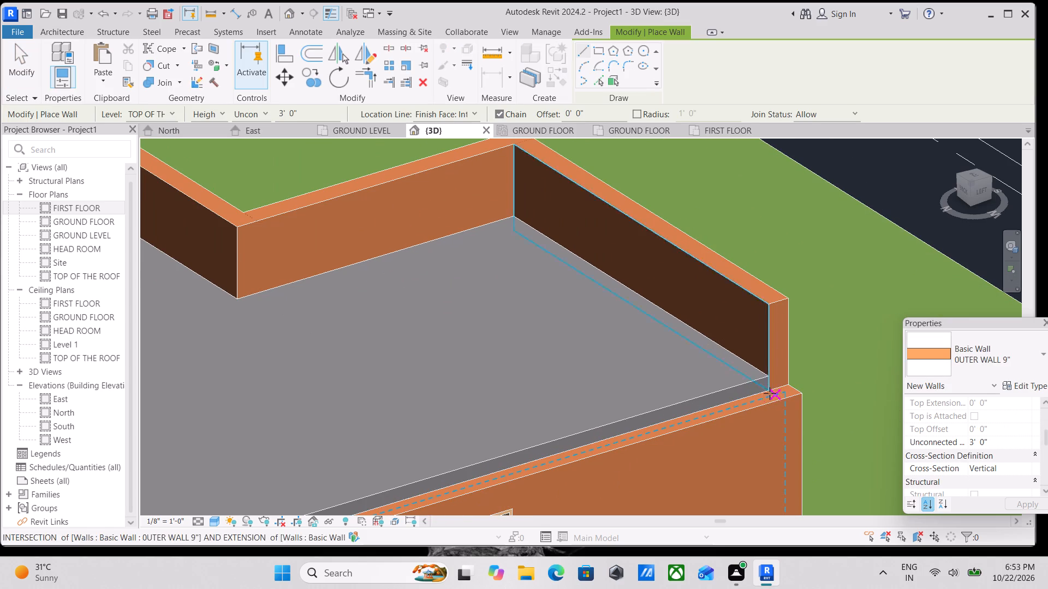
left_click(787, 386)
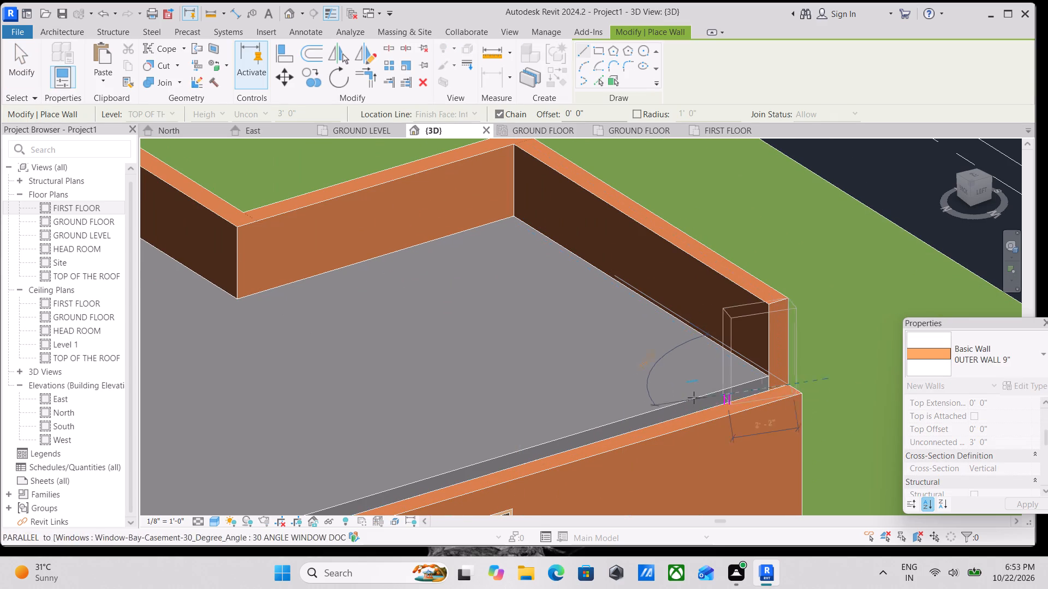
middle_click_drag(666, 424, 759, 390)
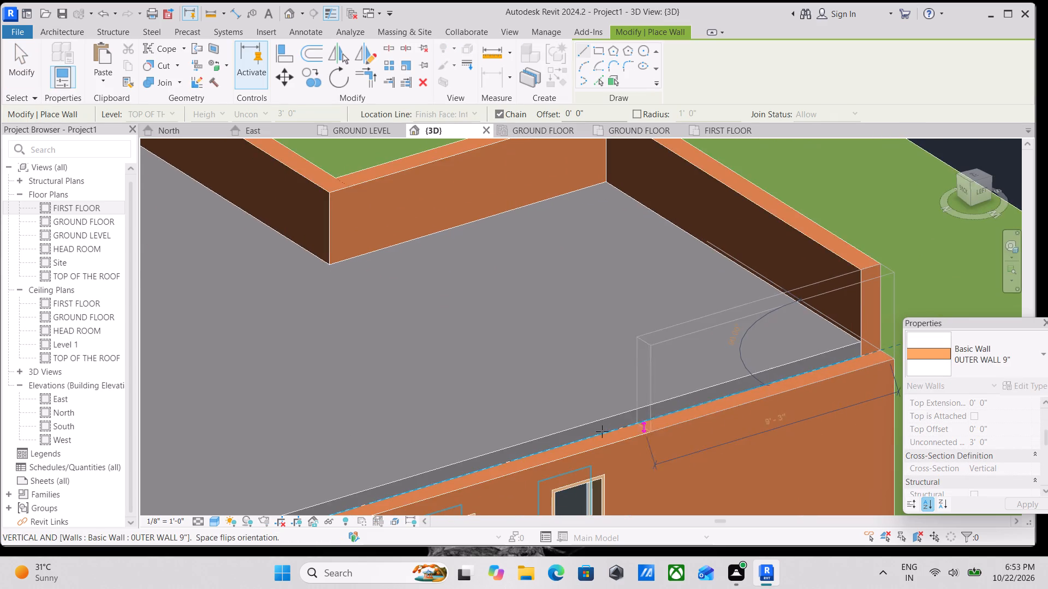
scroll(598, 434, "down", 2)
middle_click_drag(598, 434, 875, 382)
scroll(681, 425, "down", 2)
middle_click_drag(681, 425, 891, 269)
middle_click_drag(610, 336, 780, 302)
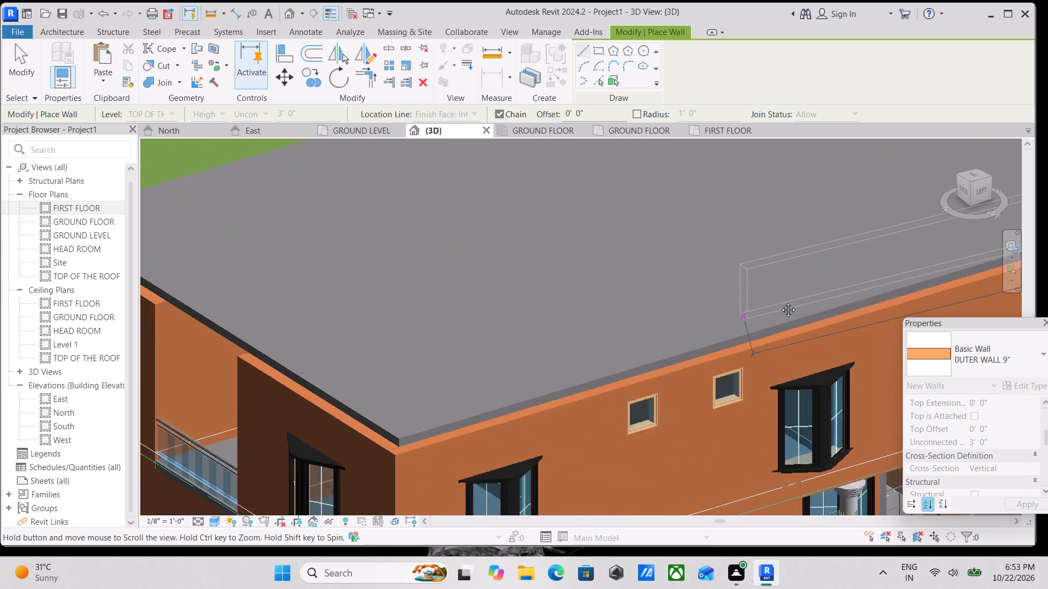
middle_click_drag(780, 302, 780, 301)
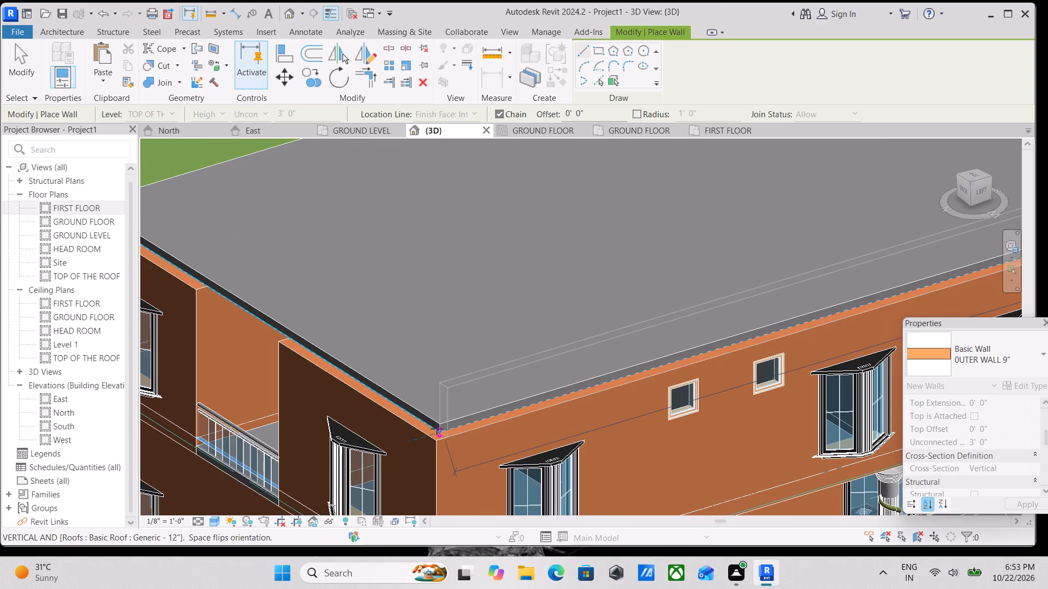
scroll(437, 430, "up", 9)
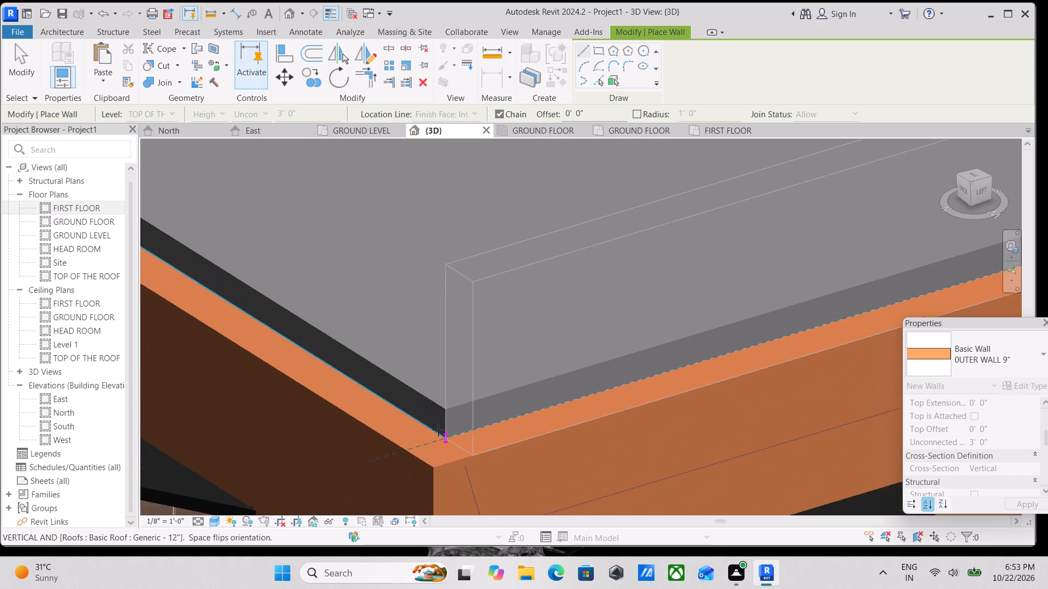
scroll(438, 430, "up", 1)
left_click(446, 442)
scroll(446, 442, "down", 3)
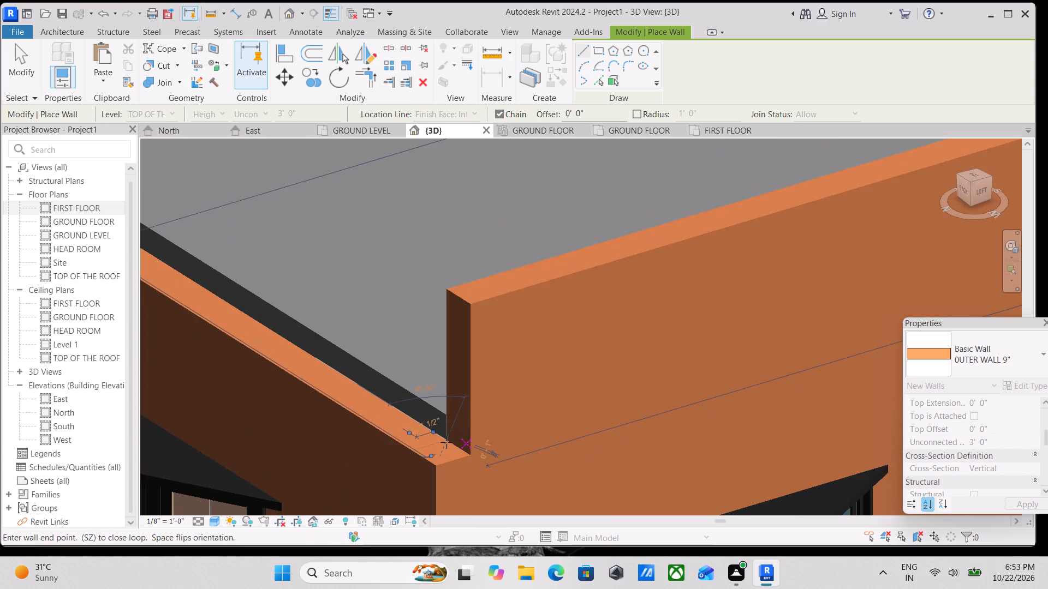
key("Escape")
scroll(483, 432, "down", 9)
key("Escape")
Draw a 3' high OUTER WALL 9" parapet about 34'-7" long across the rear roof edge, from the left-side parapet's end to the opposite corner.
scroll(492, 426, "down", 5)
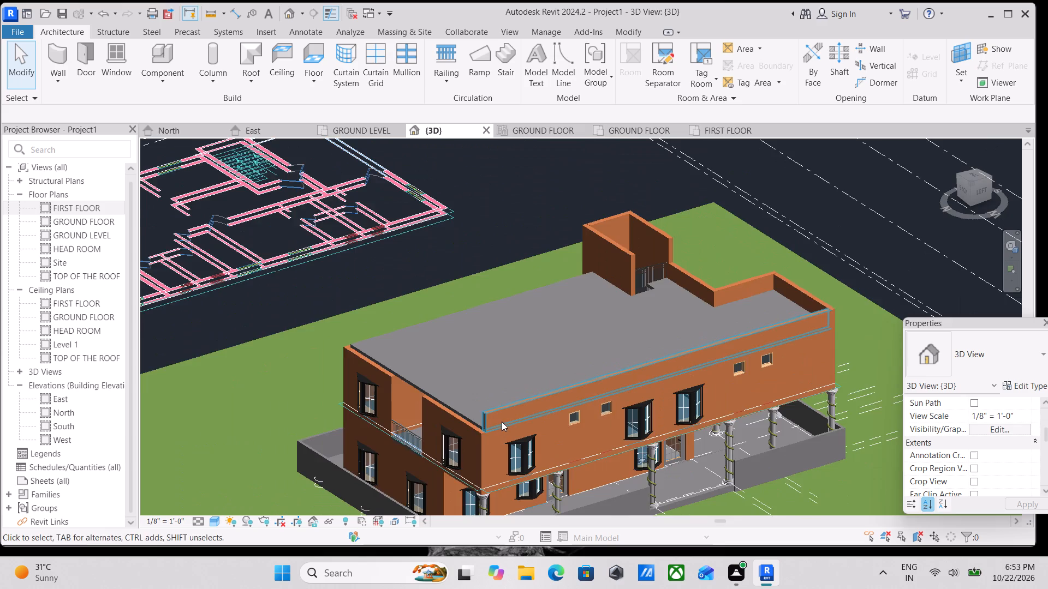
scroll(502, 422, "down", 4)
scroll(688, 401, "down", 1)
scroll(527, 414, "up", 2)
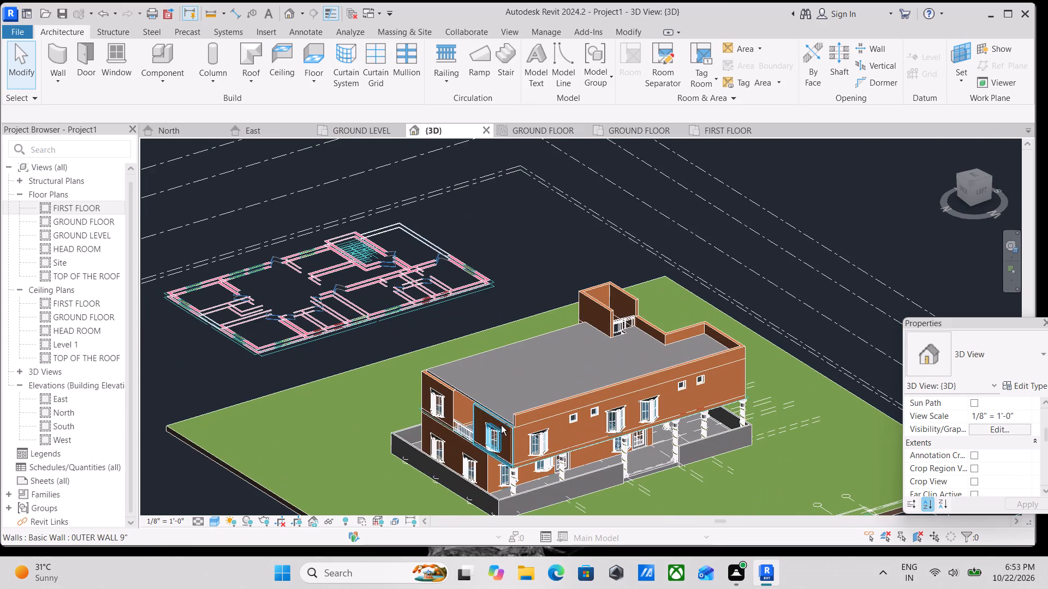
middle_click_drag(501, 425, 662, 367, "shift")
scroll(825, 395, "up", 1)
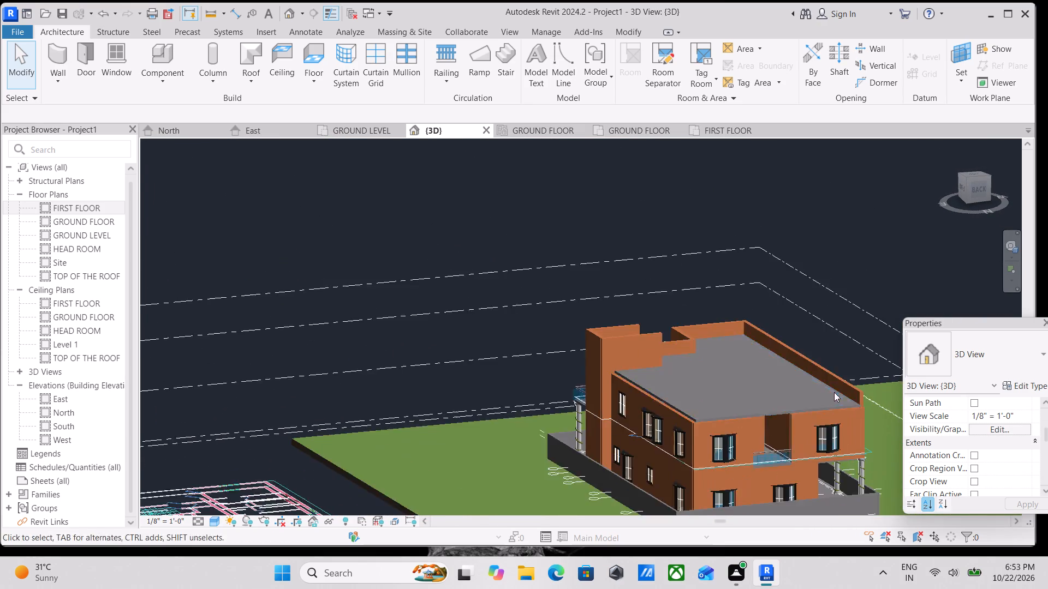
scroll(834, 392, "up", 8)
scroll(850, 419, "down", 1)
middle_click_drag(850, 418, 740, 390)
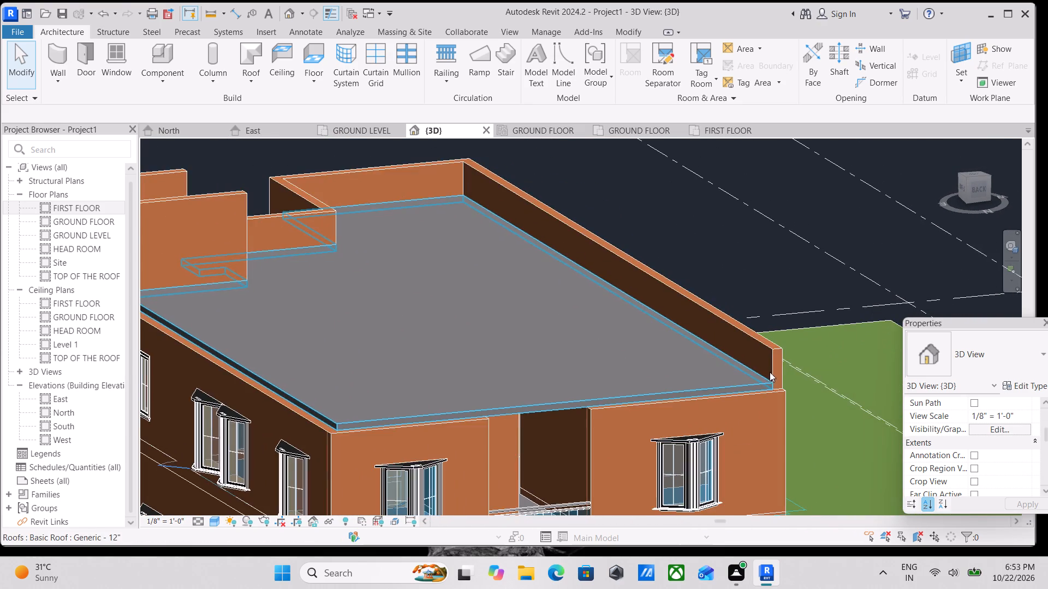
scroll(777, 372, "up", 5)
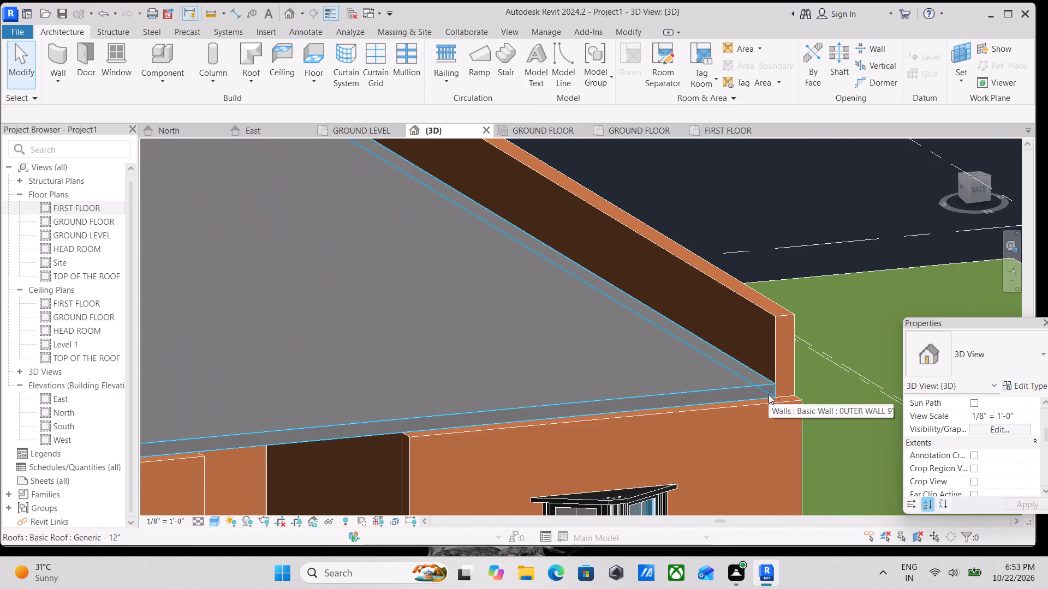
type("wa")
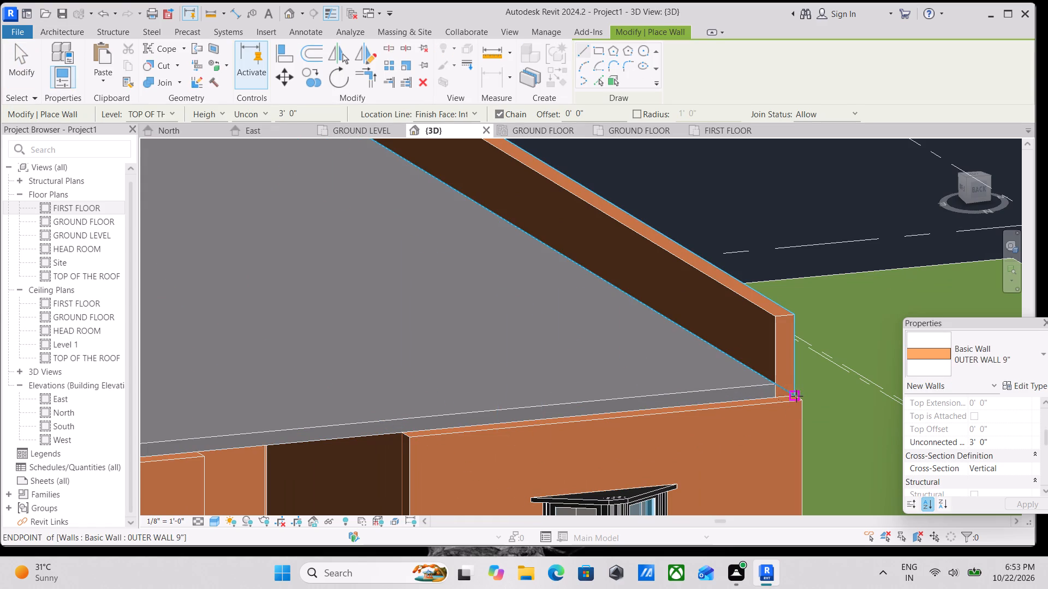
left_click(796, 396)
scroll(686, 405, "down", 1)
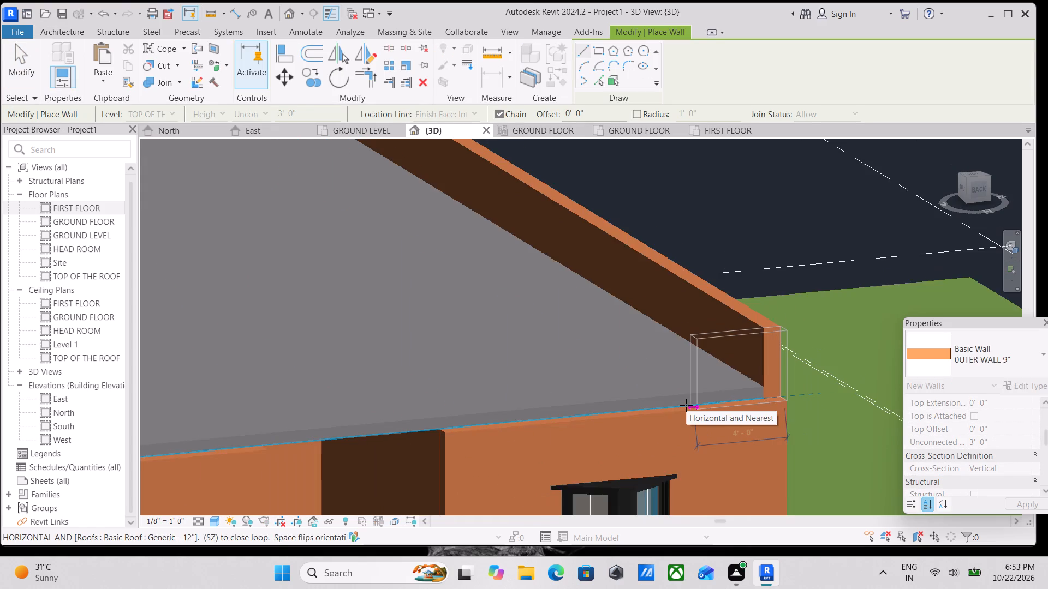
scroll(686, 405, "down", 1)
middle_click_drag(686, 405, 724, 442, "shift")
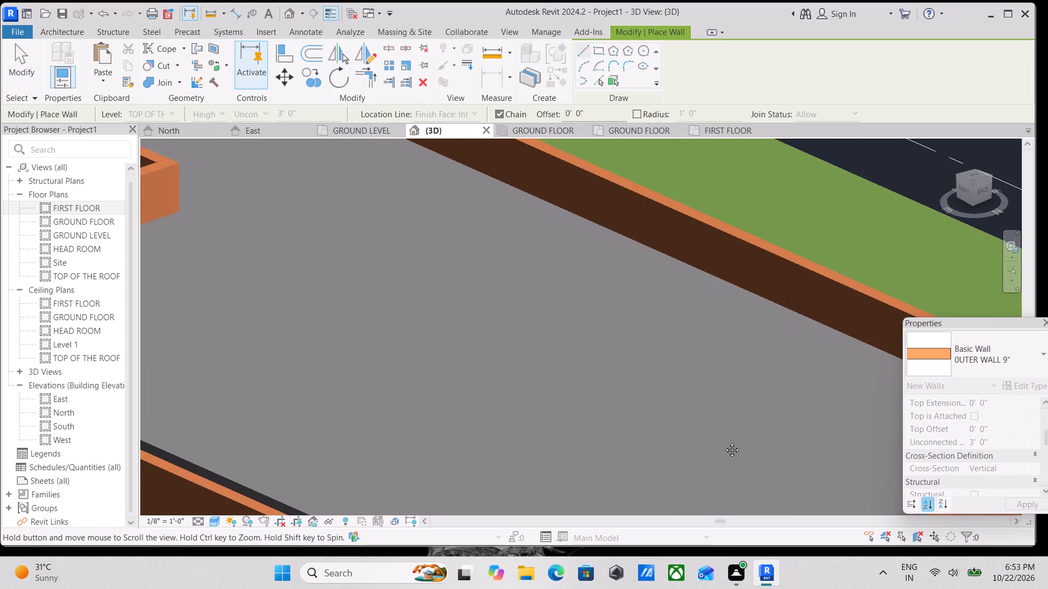
middle_click_drag(724, 442, 655, 285, "shift")
scroll(692, 352, "down", 1)
scroll(740, 378, "down", 1)
middle_click_drag(740, 378, 615, 361)
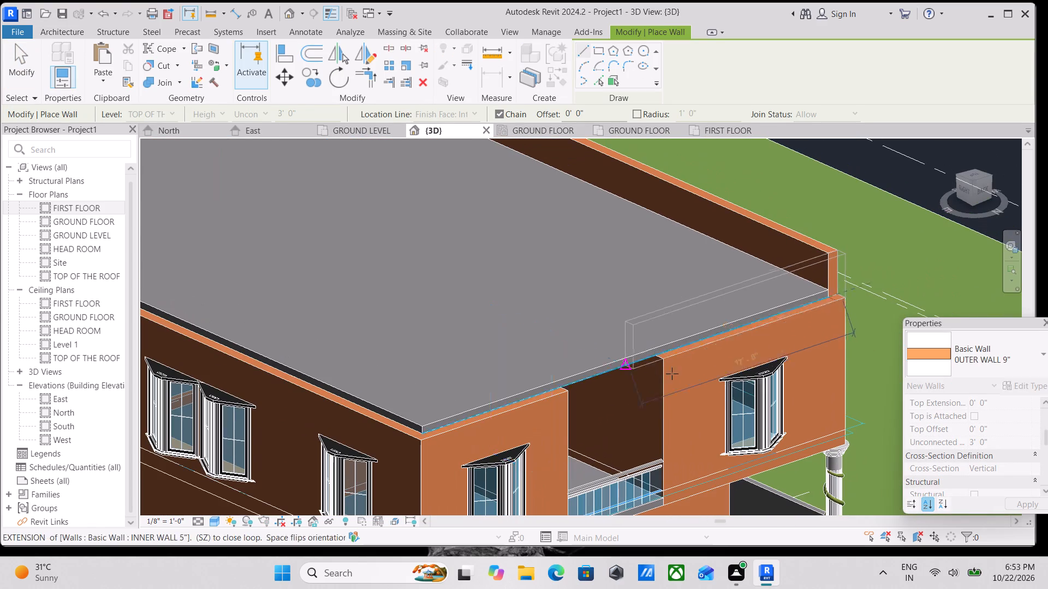
scroll(787, 316, "up", 2)
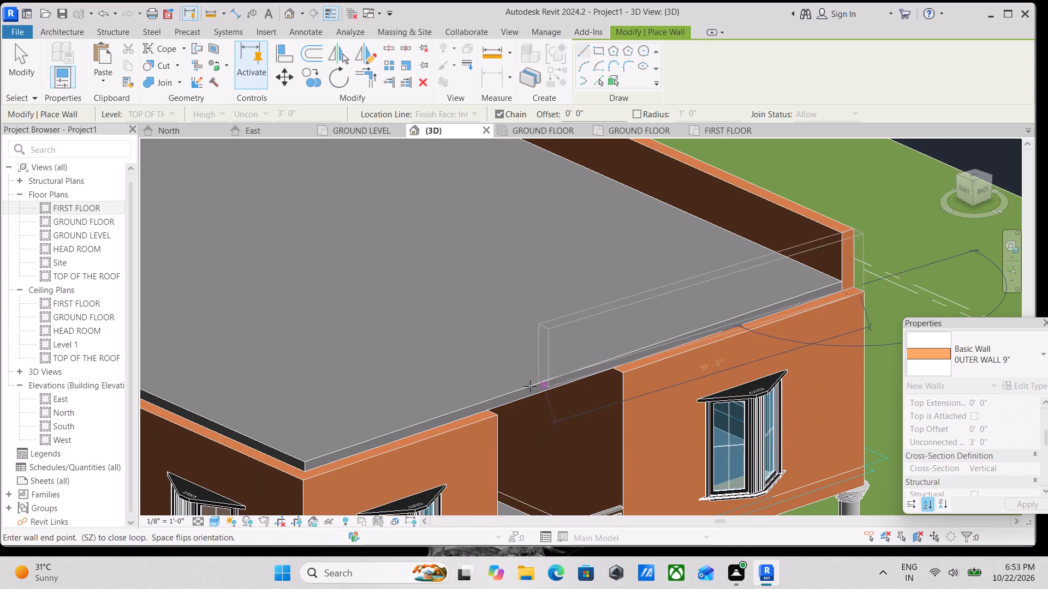
left_click(305, 472)
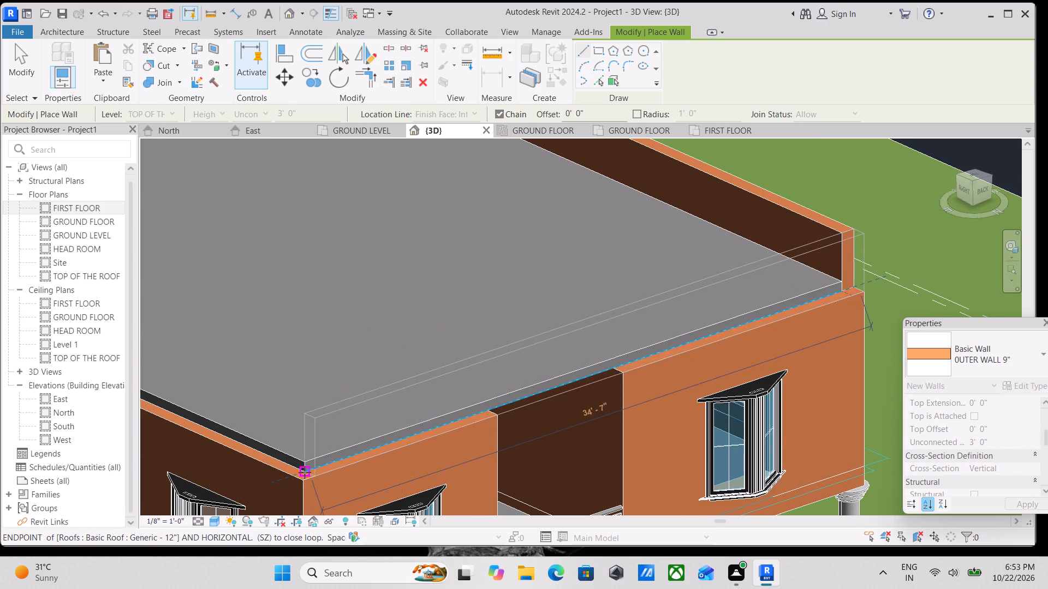
scroll(305, 472, "down", 2)
key("Escape")
scroll(305, 472, "down", 3)
middle_click_drag(305, 472, 415, 351)
scroll(420, 346, "down", 2)
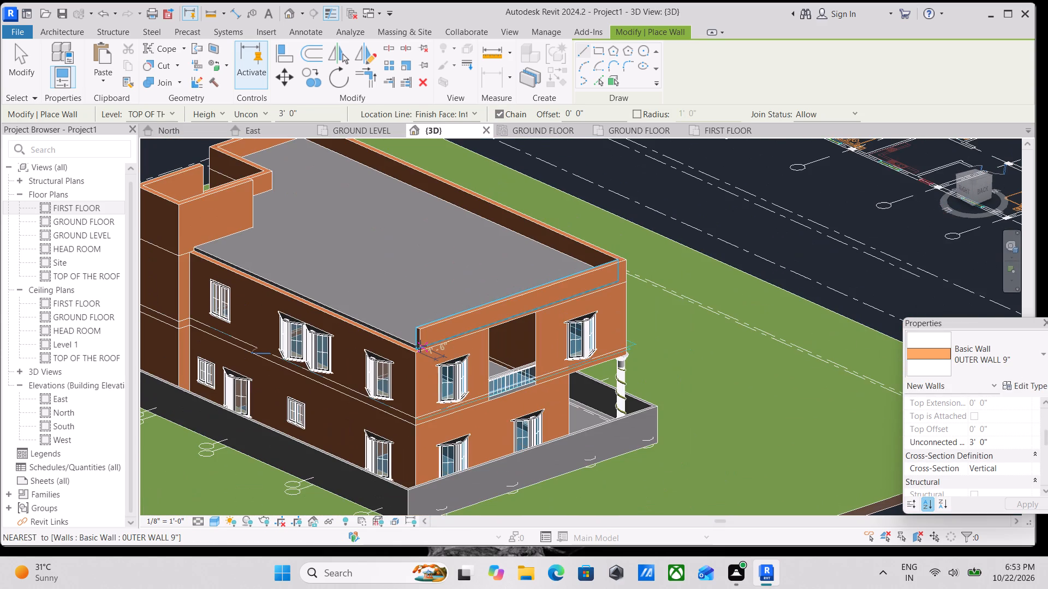
key("Escape")
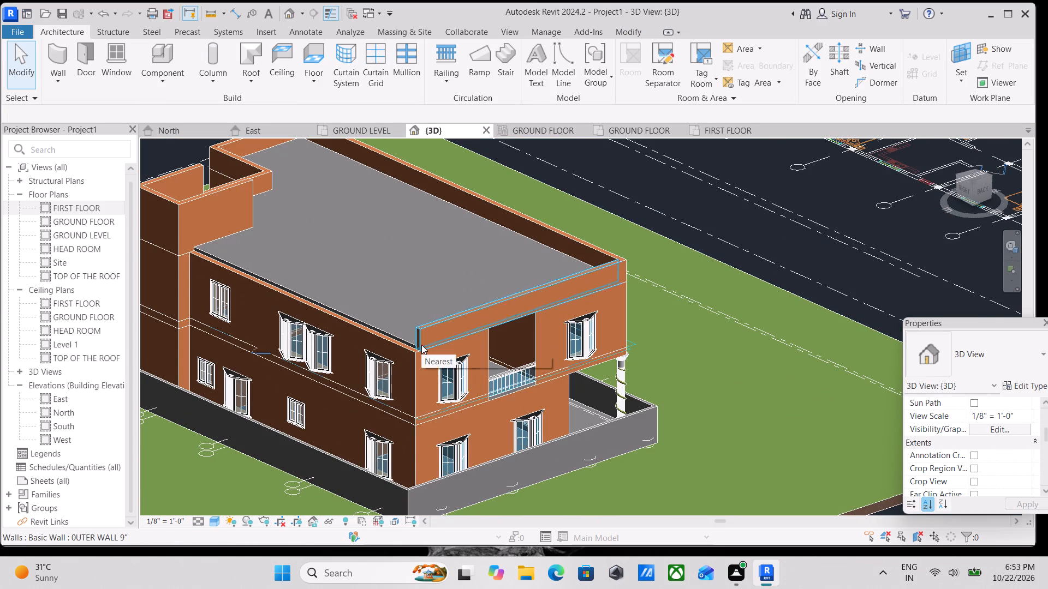
key("Escape")
Draw a 3' high OUTER WALL 9" parapet about 43'-6" long along the building's right-side roof edge, from the rear corner to the head-room wall.
scroll(421, 345, "down", 2)
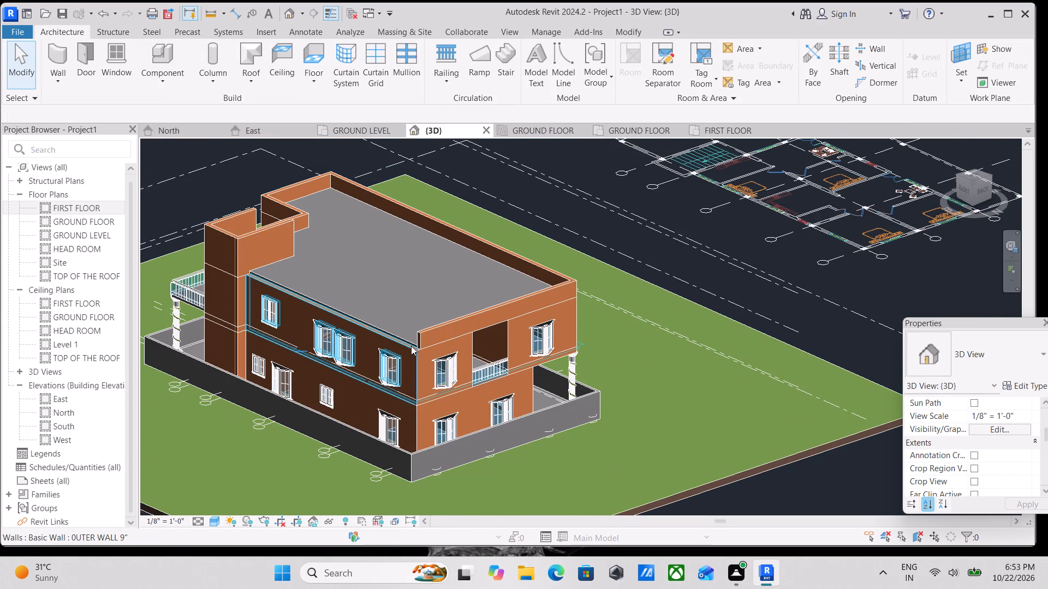
scroll(411, 346, "down", 1)
middle_click_drag(410, 346, 537, 388, "shift")
scroll(623, 265, "up", 2)
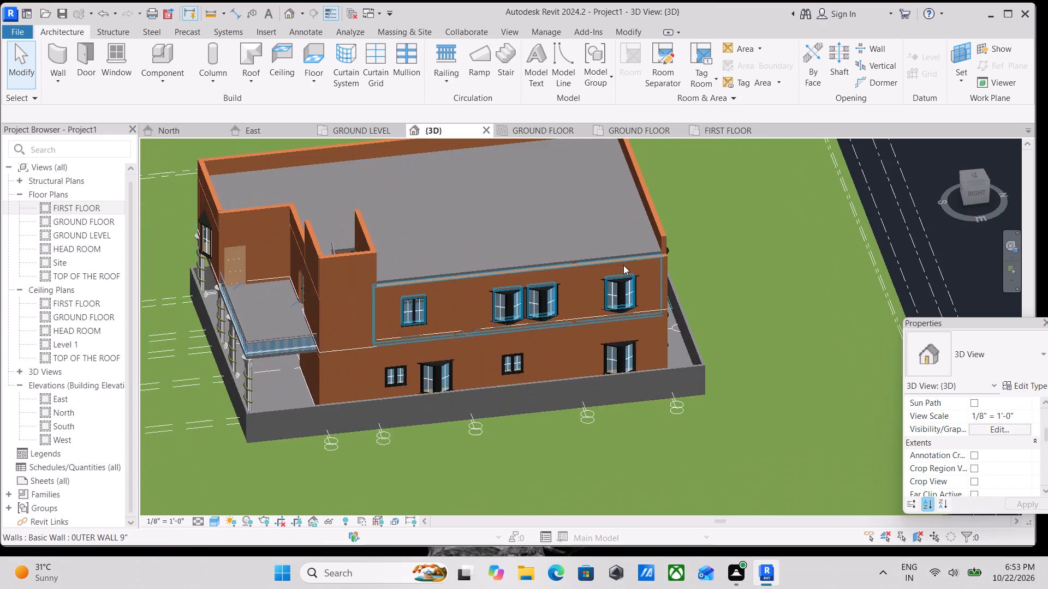
scroll(624, 267, "up", 5)
scroll(686, 238, "up", 3)
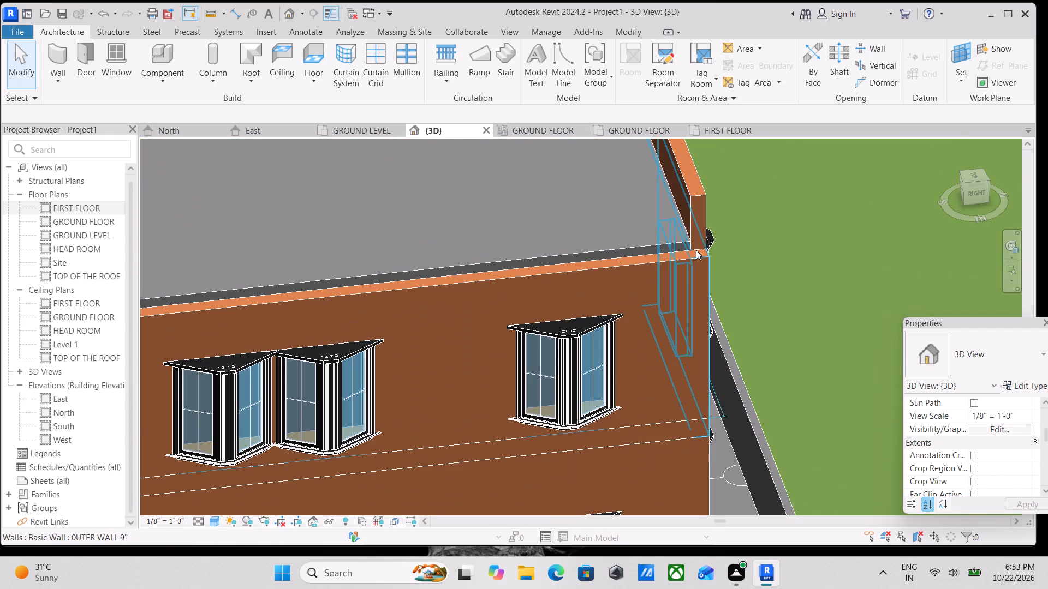
type("wa")
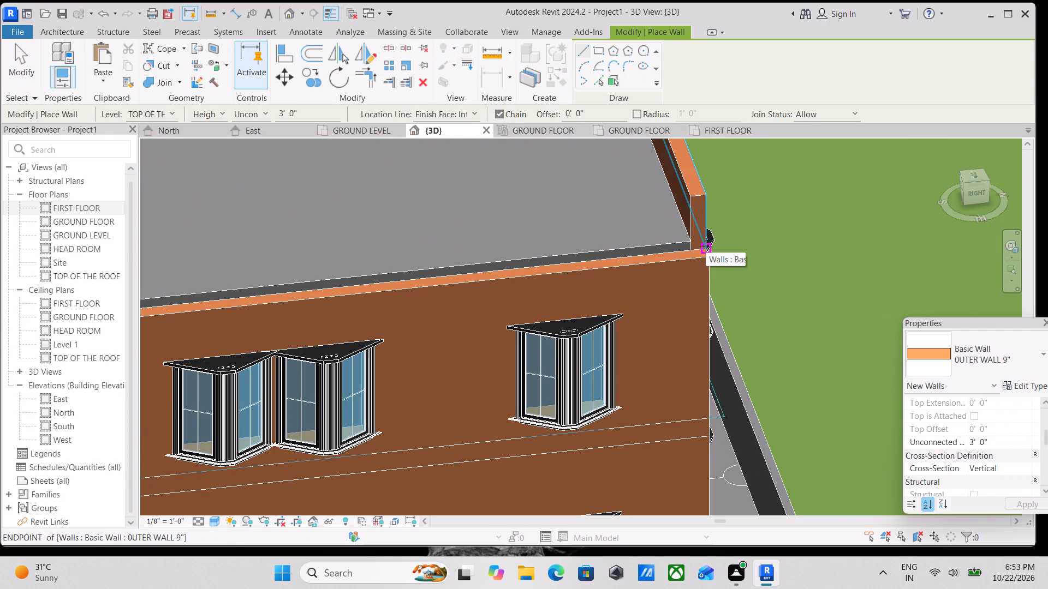
left_click(706, 247)
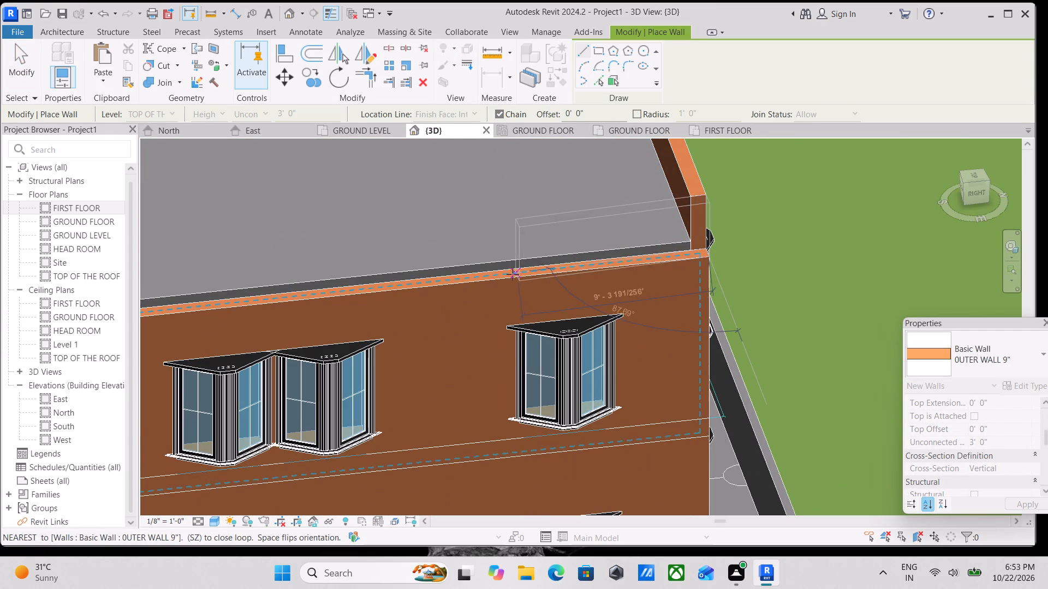
middle_click_drag(500, 272, 782, 237)
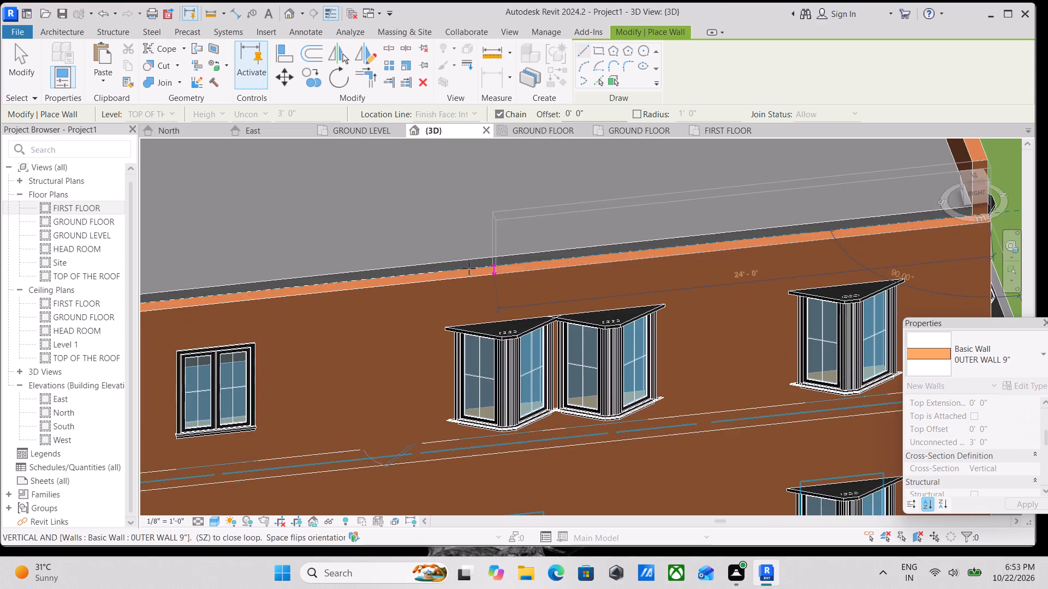
middle_click_drag(469, 268, 689, 242)
middle_click_drag(439, 257, 568, 267)
scroll(456, 283, "down", 1)
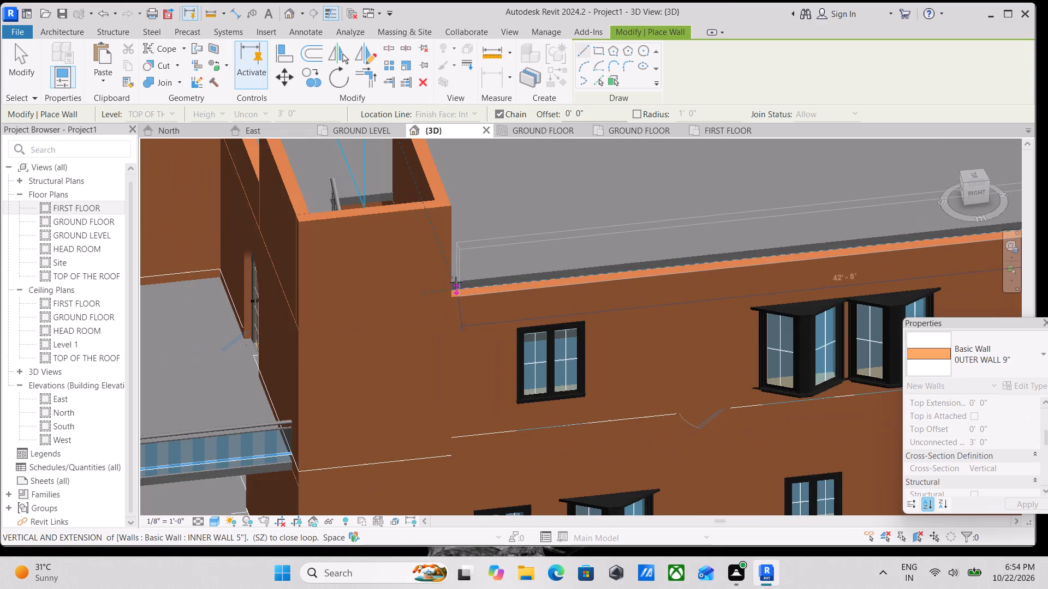
middle_click_drag(453, 284, 434, 265, "shift")
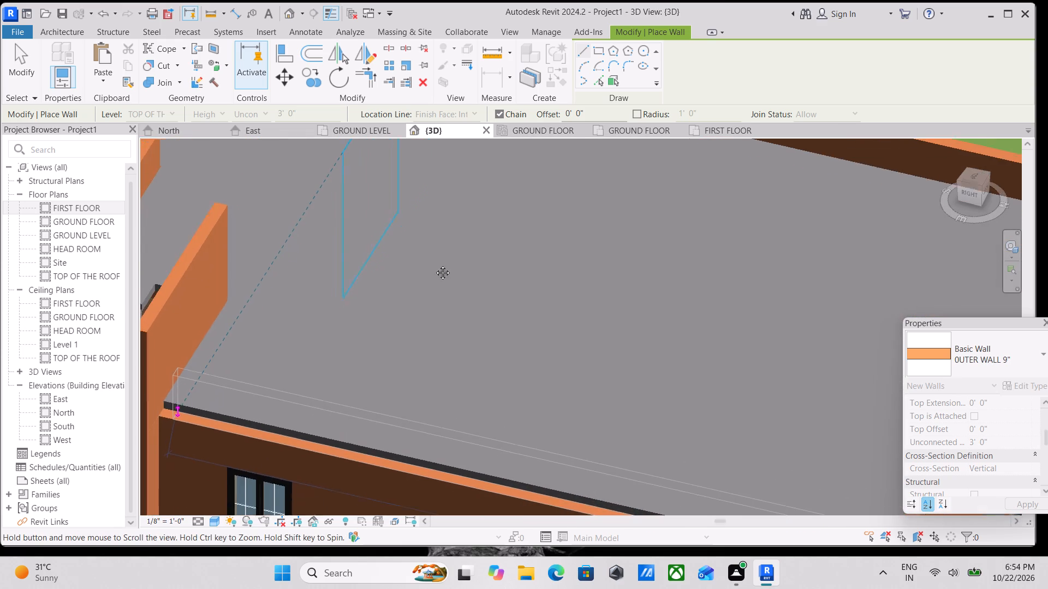
middle_click_drag(434, 265, 467, 244, "shift")
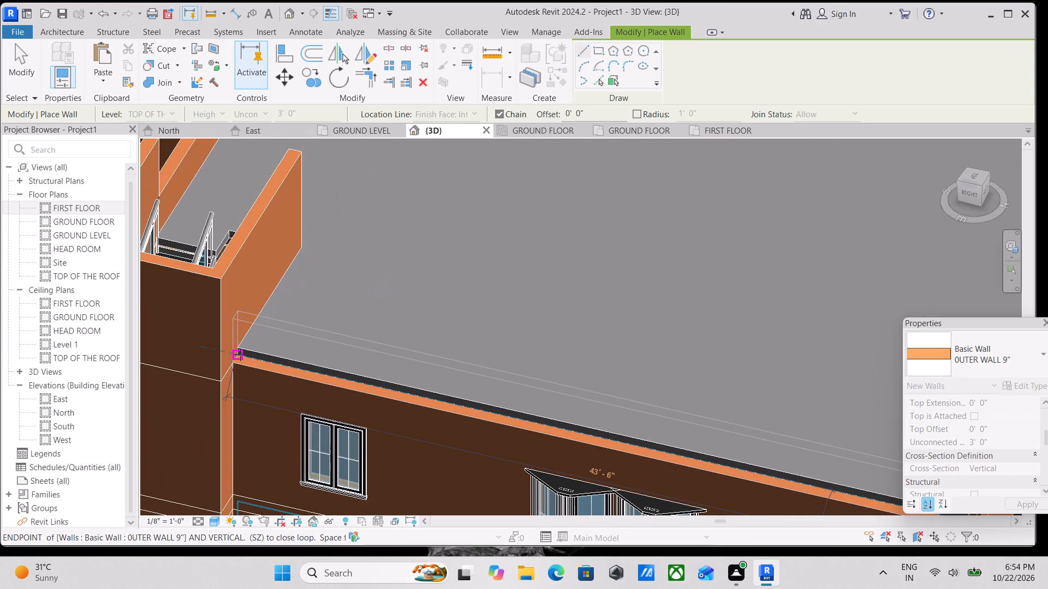
left_click(240, 354)
key("Escape")
scroll(240, 354, "down", 3)
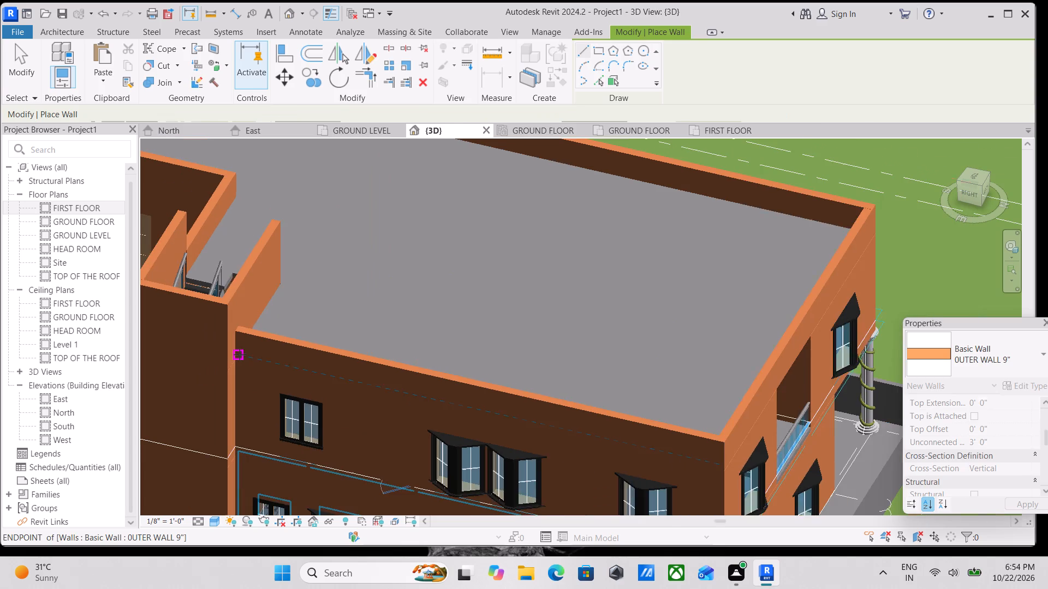
key("Escape")
key("Escape")
scroll(287, 279, "down", 5)
key("Escape")
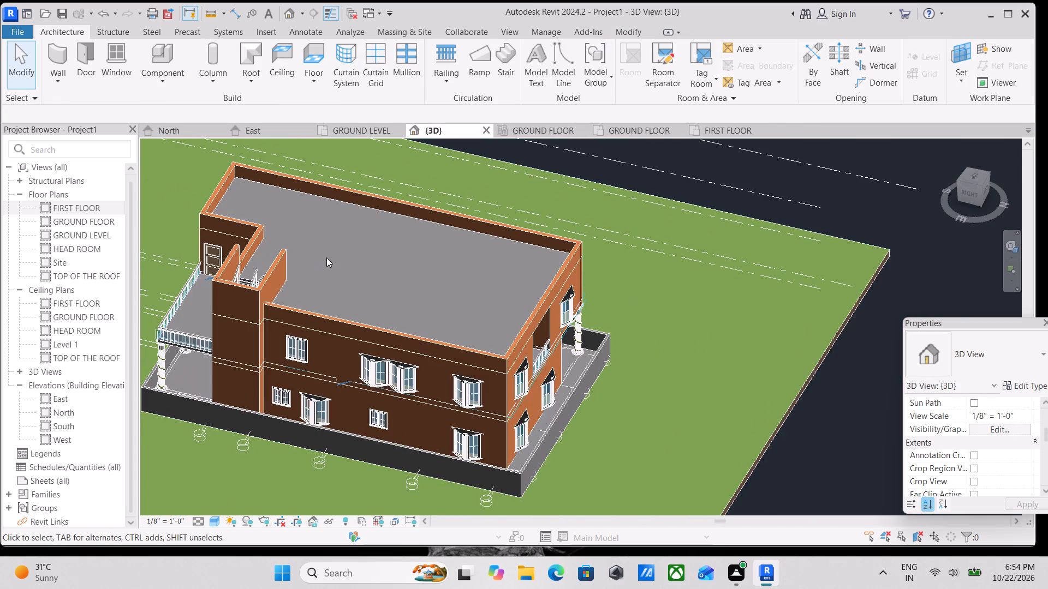
key("Escape")
Examine the parapet and head-room walls around the whole building from the different sides.
scroll(399, 243, "down", 3)
middle_click_drag(355, 281, 576, 206, "shift")
middle_click_drag(394, 217, 595, 184, "shift")
middle_click_drag(330, 232, 443, 284, "shift")
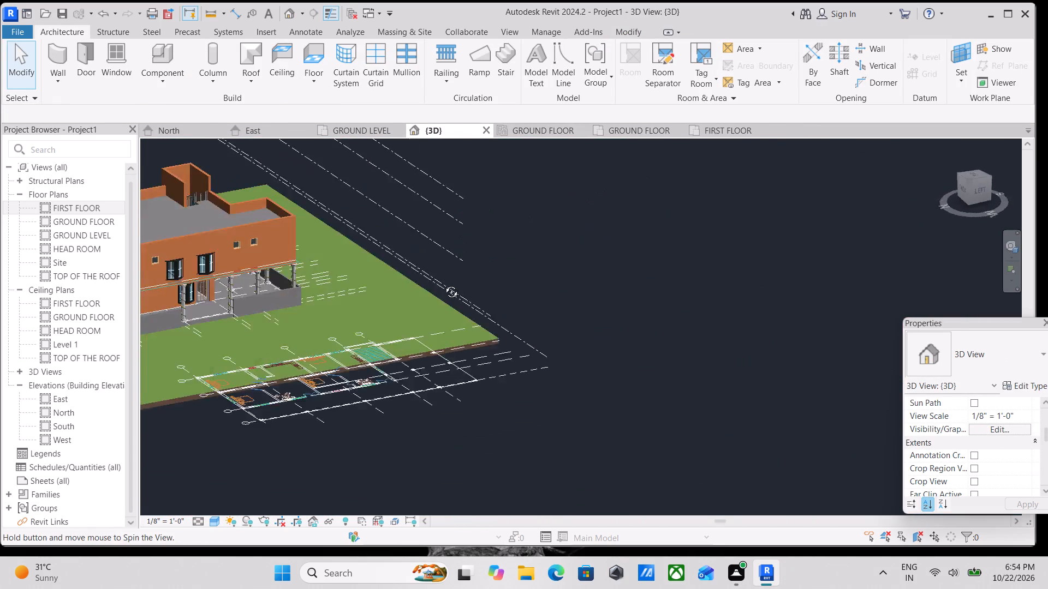
middle_click_drag(443, 284, 642, 315, "shift")
middle_click_drag(324, 303, 550, 227, "shift")
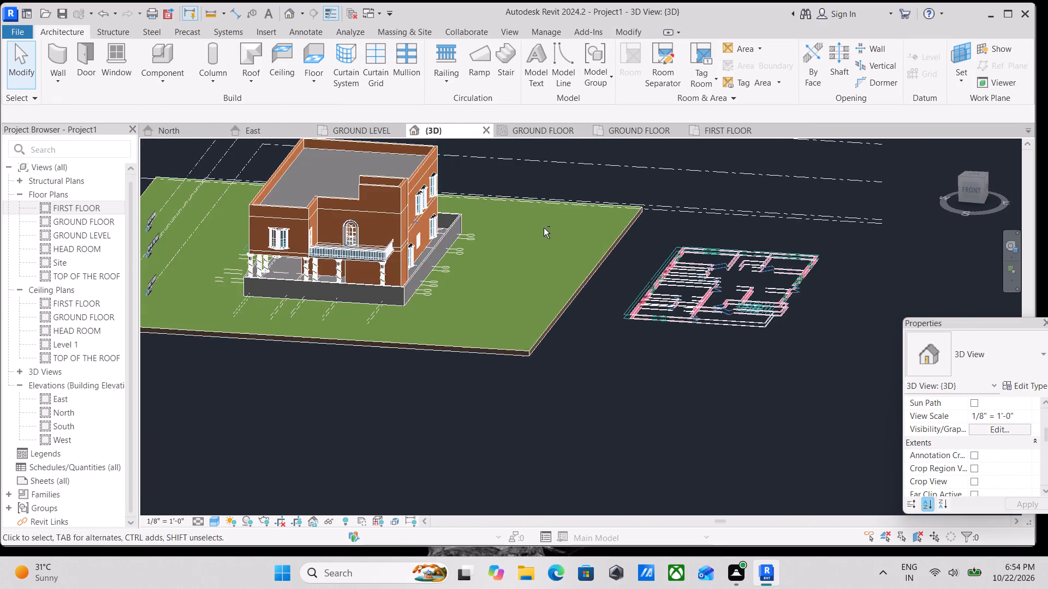
middle_click_drag(355, 220, 491, 247)
middle_click_drag(388, 249, 453, 302)
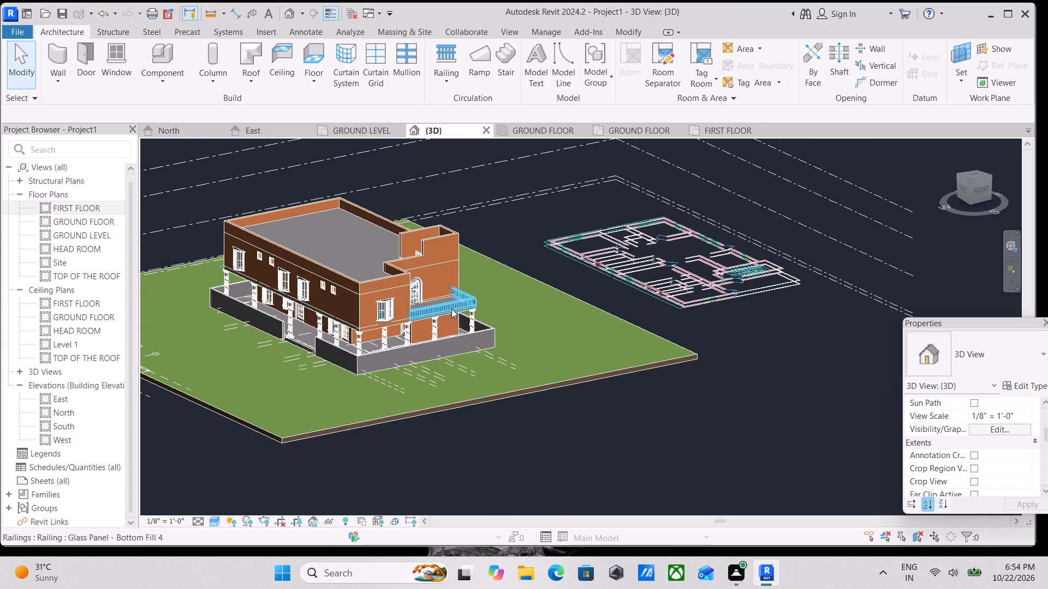
Examine the building's front corner, columns, windows, balcony and roof walls up close and as a whole.
scroll(445, 312, "up", 6)
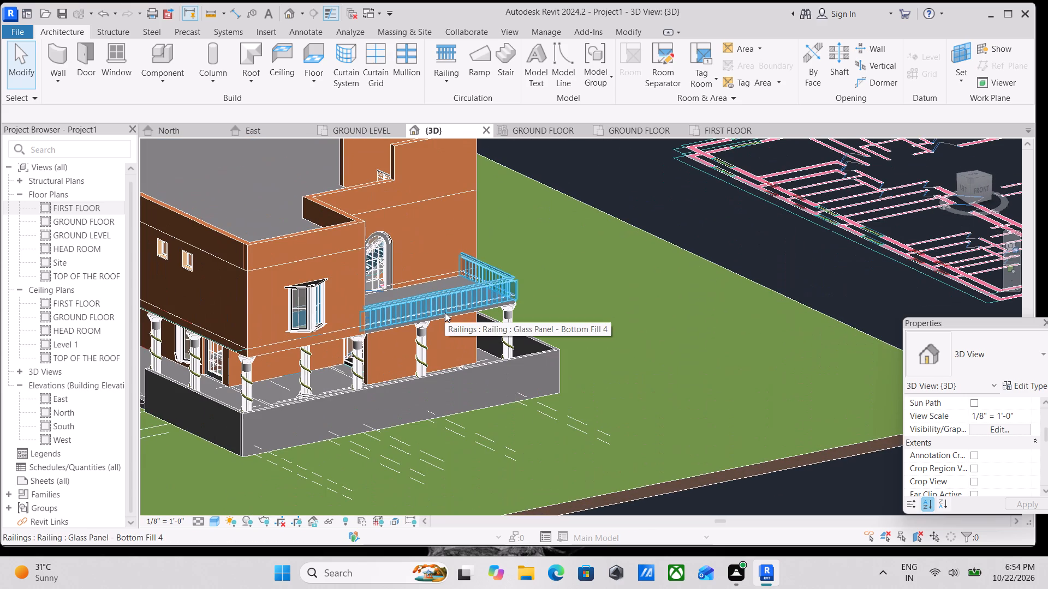
scroll(415, 266, "down", 1)
middle_click_drag(415, 267, 509, 325)
scroll(505, 318, "down", 1)
middle_click_drag(505, 318, 564, 336)
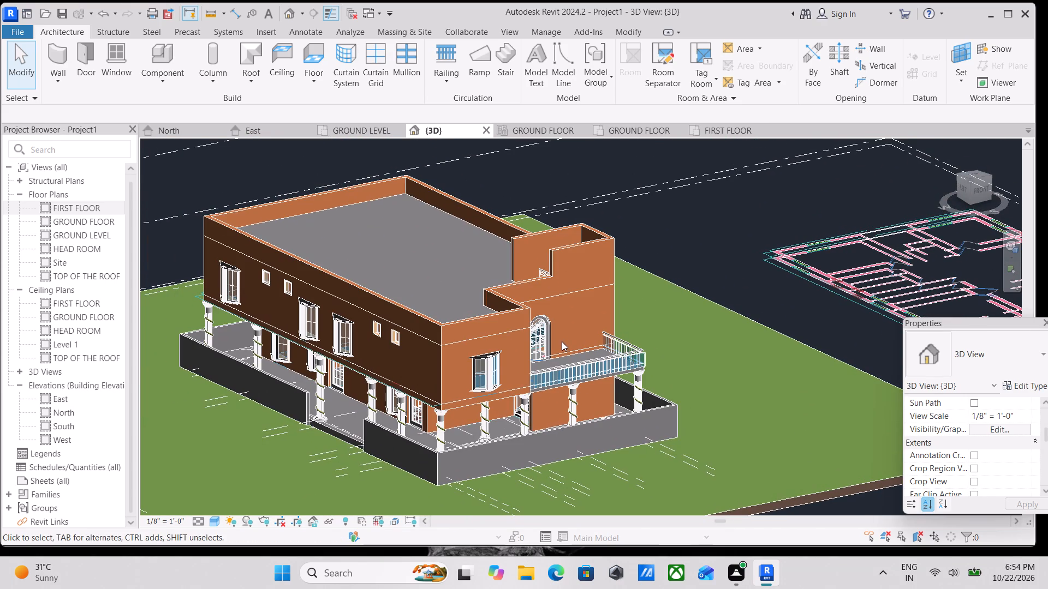
scroll(460, 356, "up", 2)
scroll(388, 380, "up", 3)
scroll(326, 422, "up", 3)
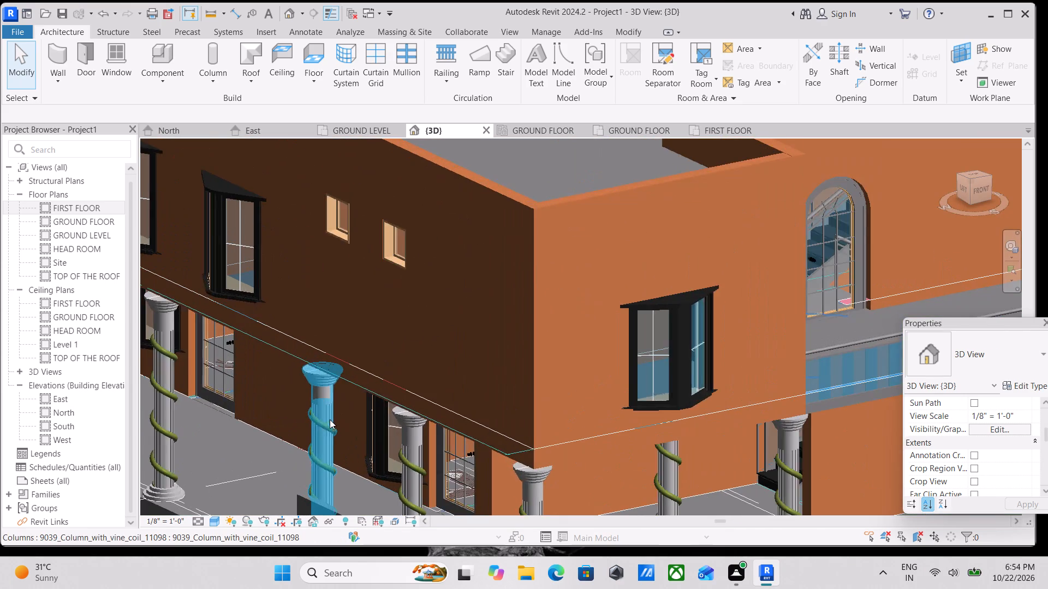
scroll(331, 419, "down", 4)
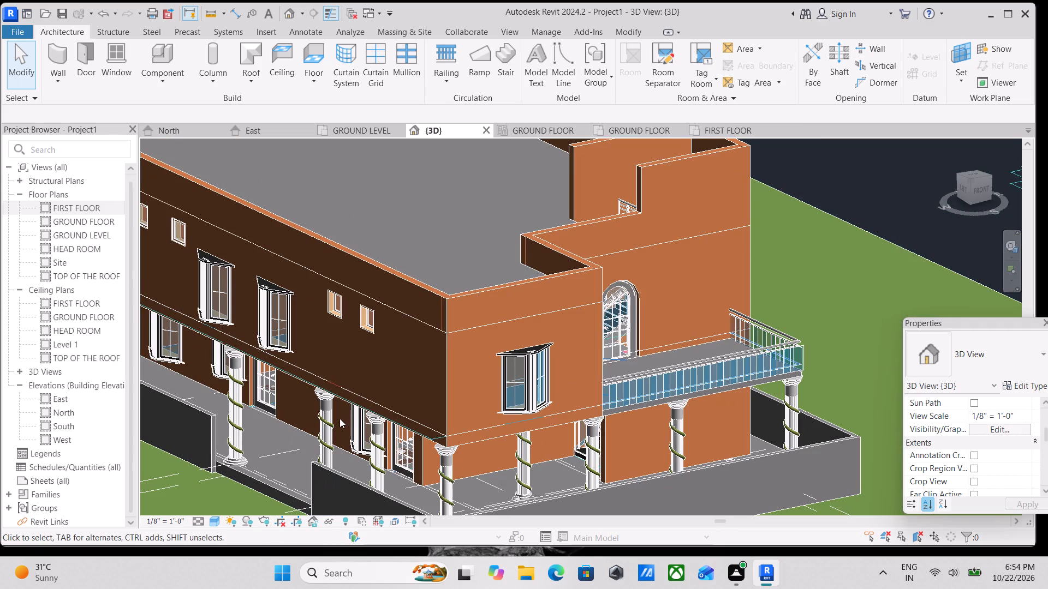
scroll(468, 482, "up", 9)
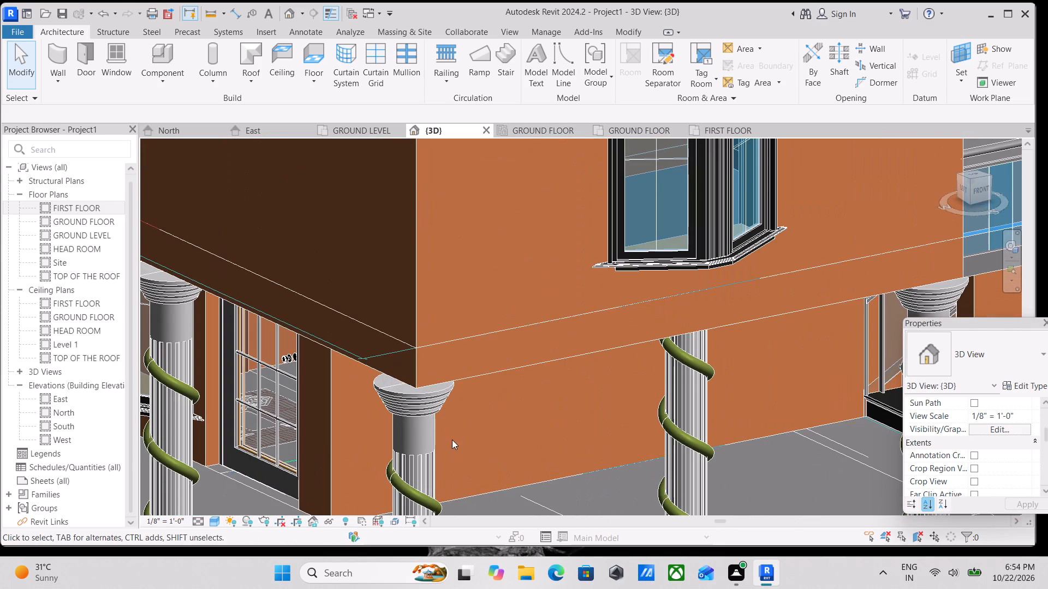
scroll(457, 404, "down", 4)
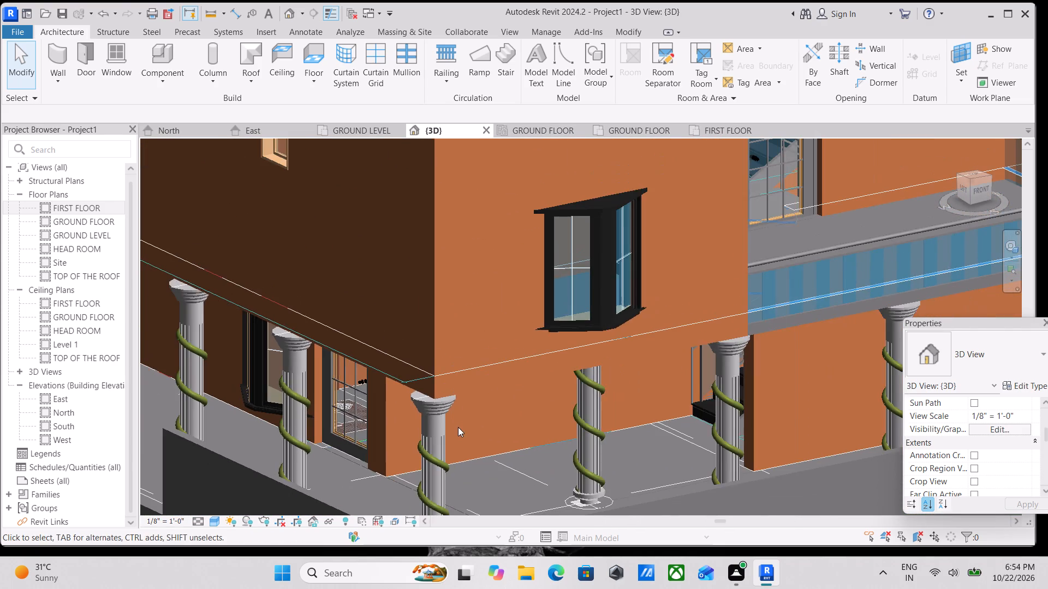
scroll(458, 430, "down", 1)
middle_click_drag(463, 438, 489, 449)
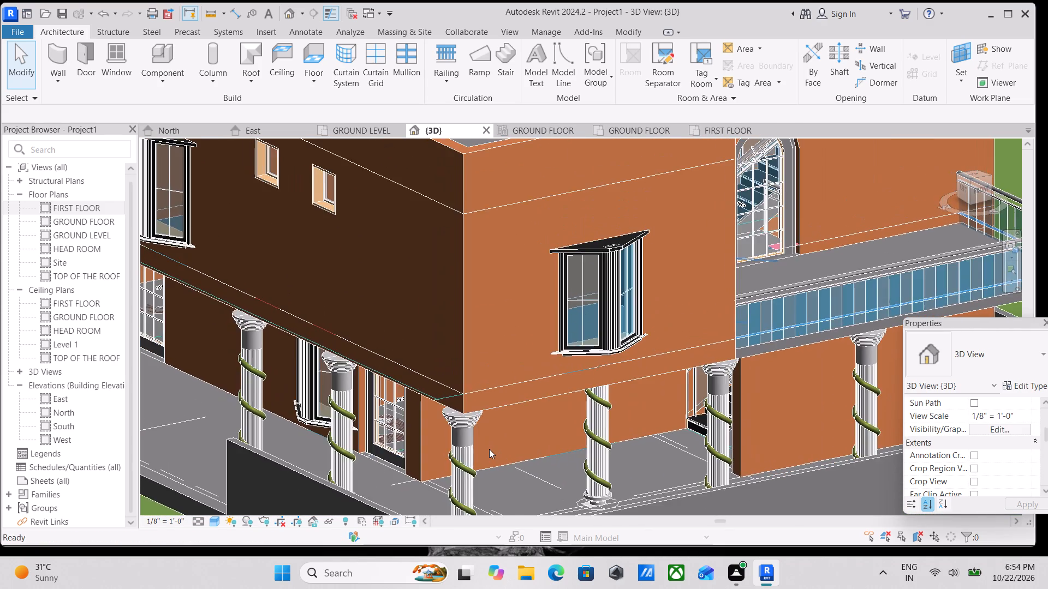
scroll(489, 449, "down", 5)
middle_click_drag(489, 449, 544, 450)
scroll(544, 450, "down", 1)
middle_click_drag(544, 450, 553, 478)
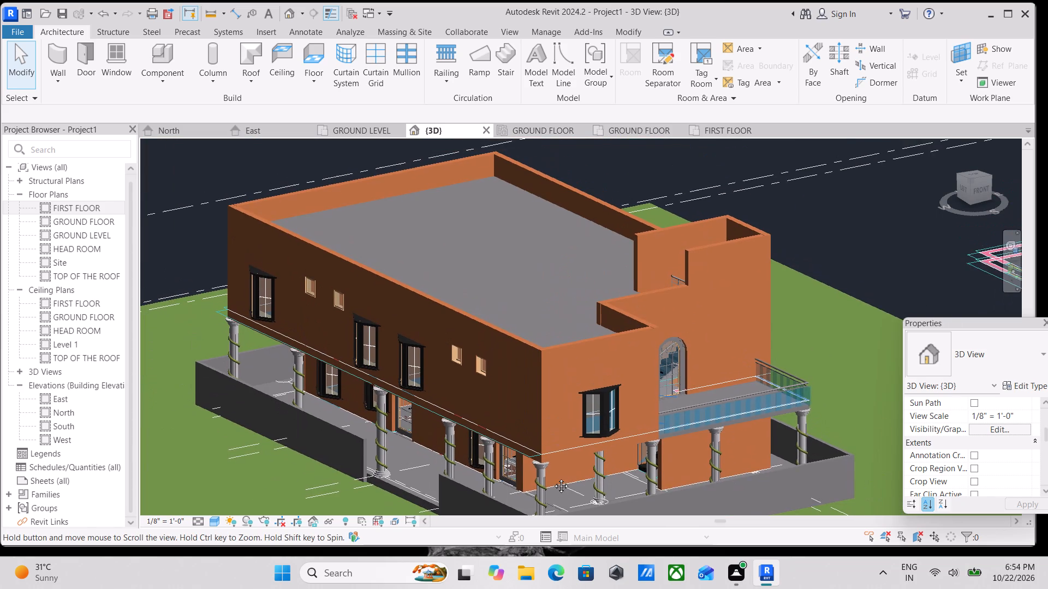
middle_click_drag(553, 478, 556, 500)
scroll(645, 323, "up", 2)
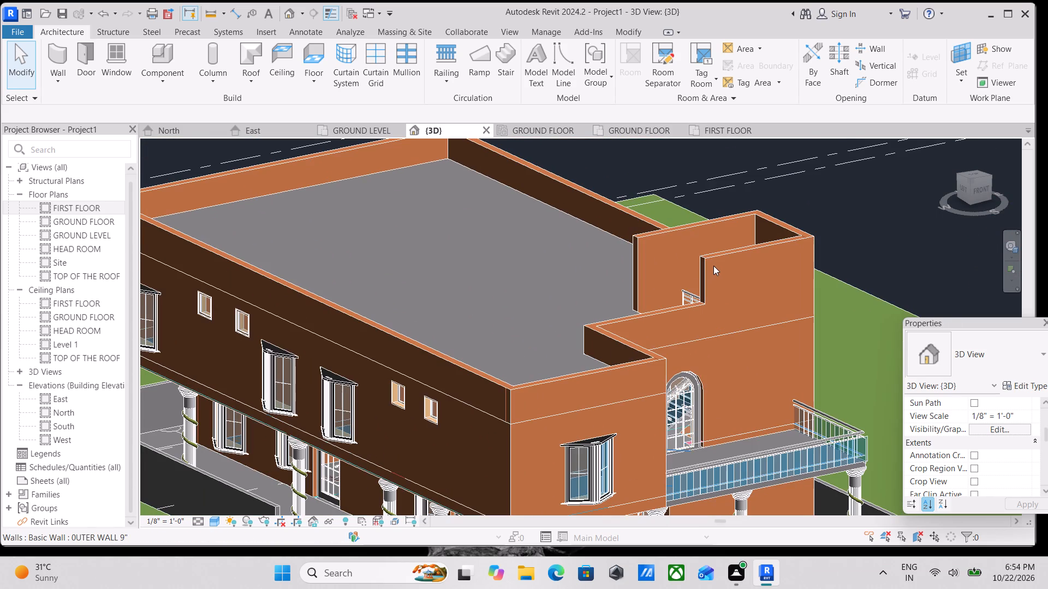
Shorten the 3' high parapet beside the balcony by pulling its end back from the staircase head-room wall.
left_click(713, 266)
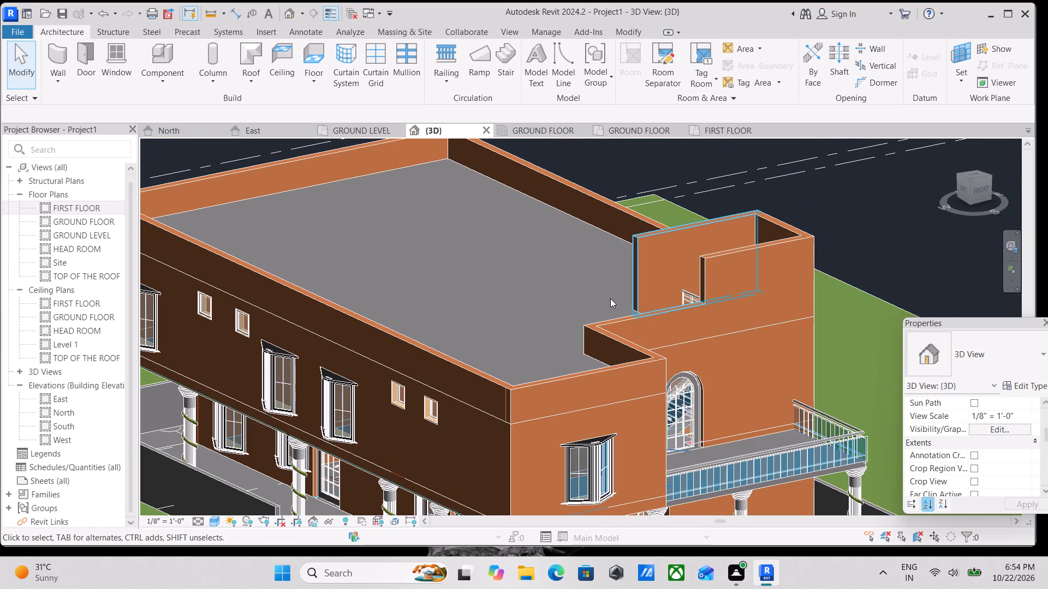
middle_click_drag(610, 298, 772, 430, "shift")
scroll(610, 298, "down", 1, "shift")
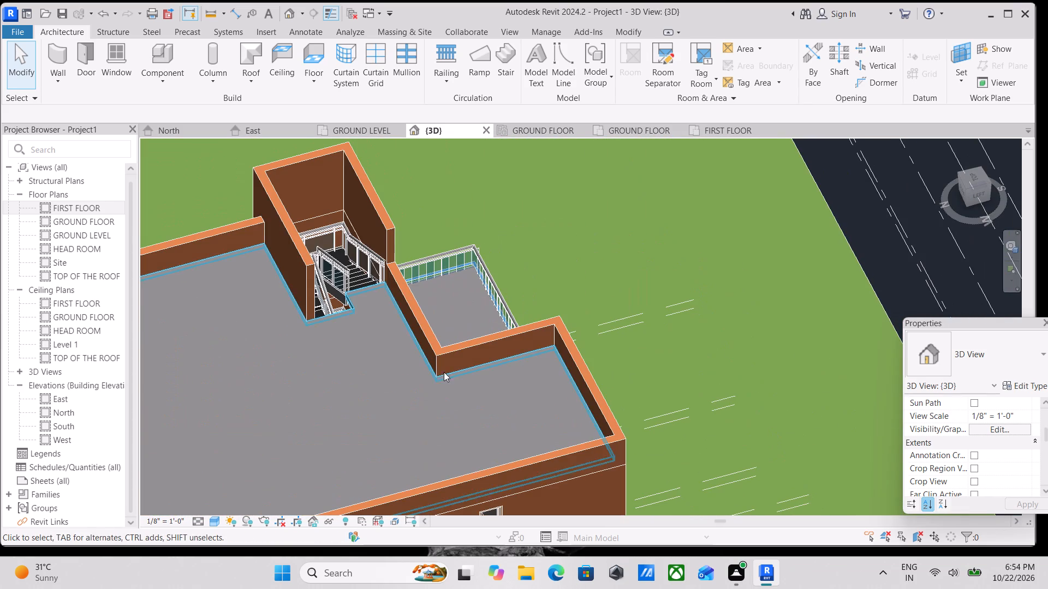
left_click(403, 289)
scroll(403, 289, "up", 2)
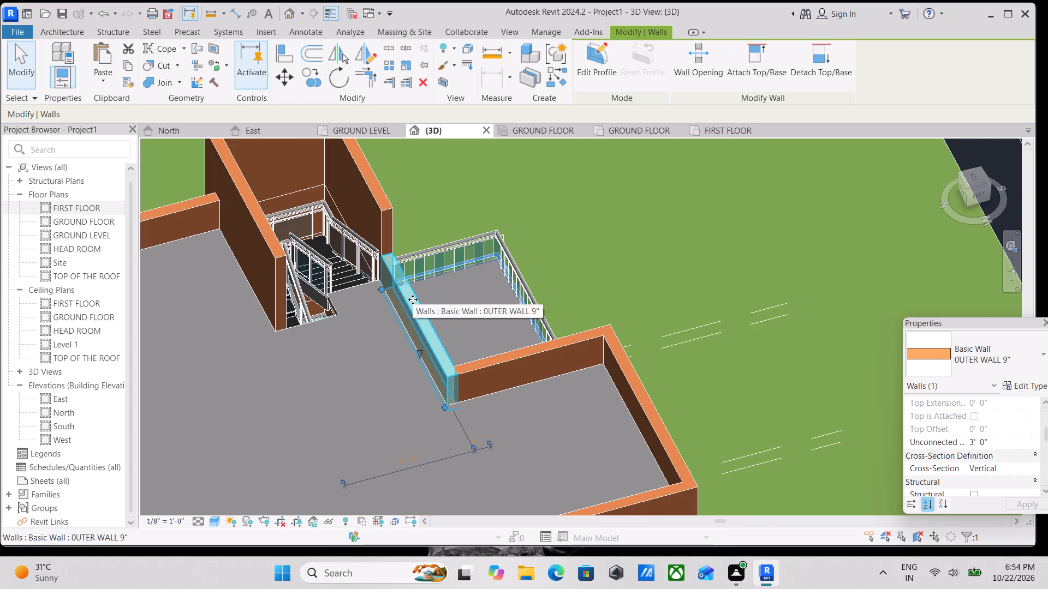
middle_click_drag(413, 299, 400, 339)
scroll(290, 357, "up", 1)
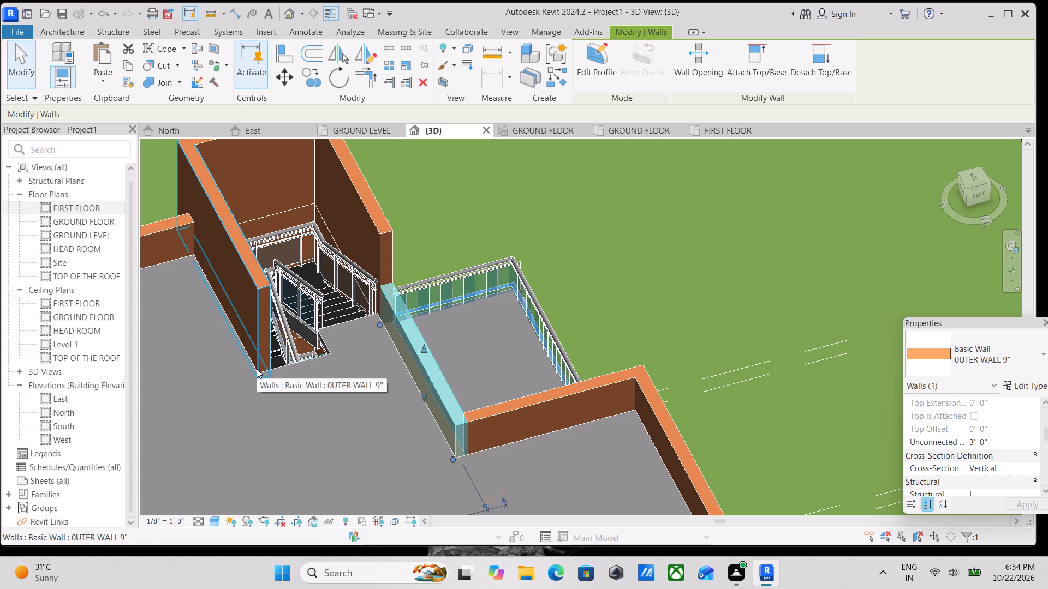
scroll(257, 369, "down", 1)
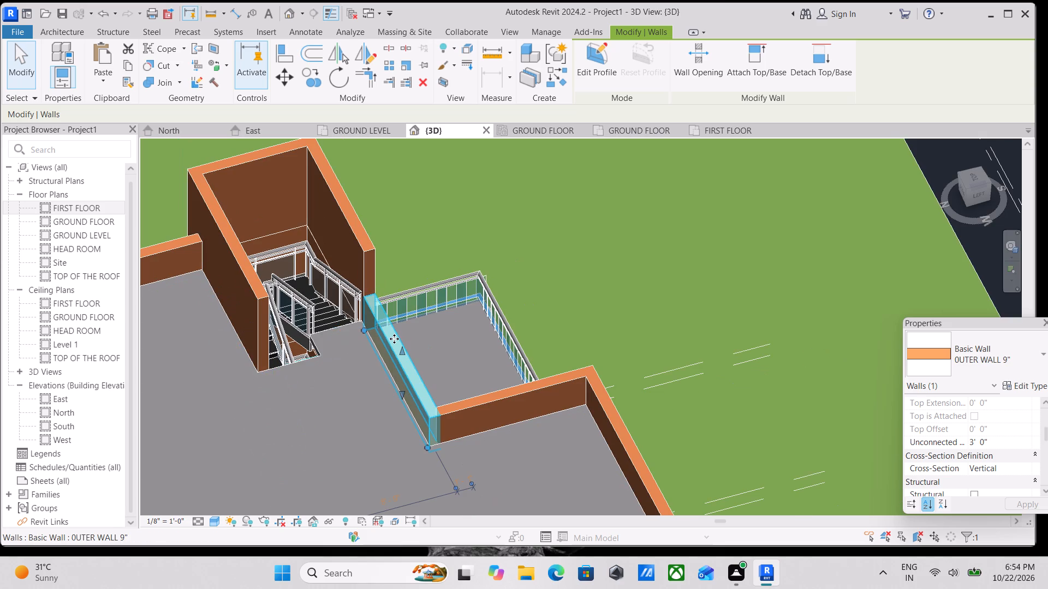
left_click(394, 339)
left_click_drag(361, 326, 362, 329)
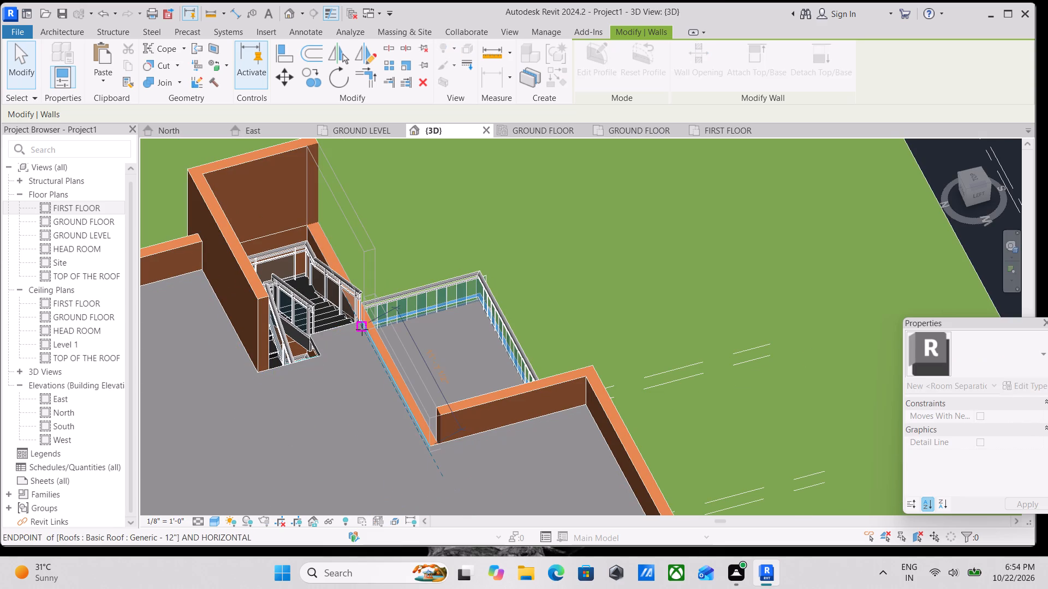
left_click_drag(362, 329, 377, 352)
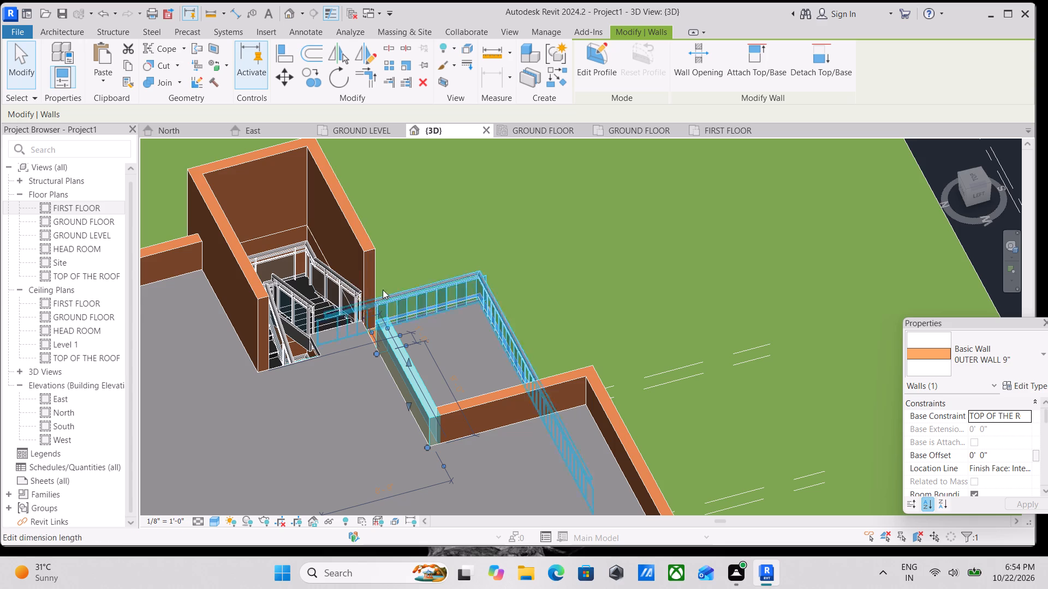
Extend the balcony-side staircase head-room wall until its end meets the shortened parapet, closing the gap between them.
left_click(372, 257)
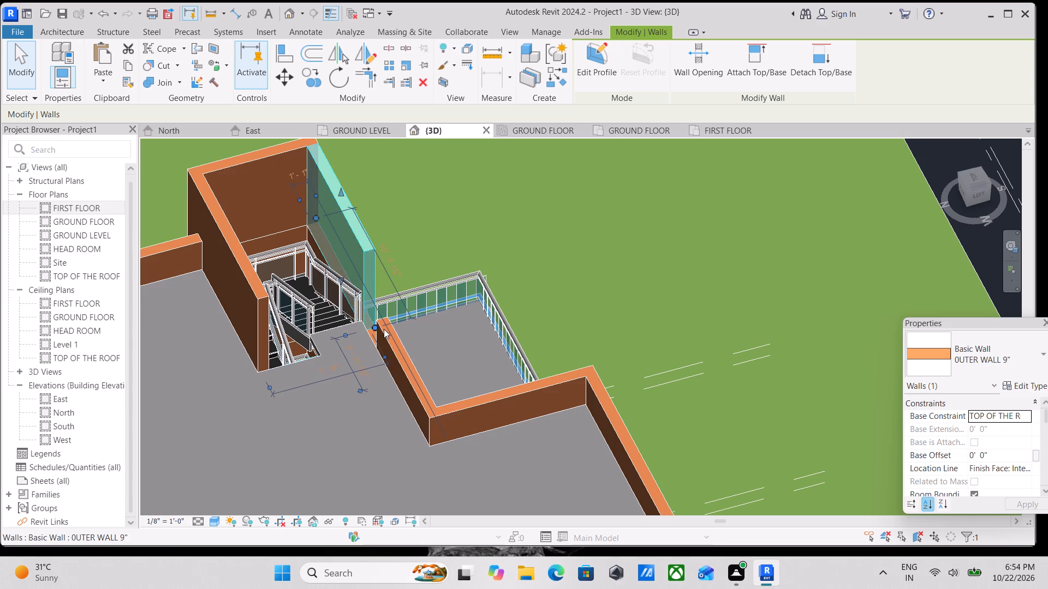
scroll(382, 326, "up", 10)
left_click_drag(360, 332, 367, 346)
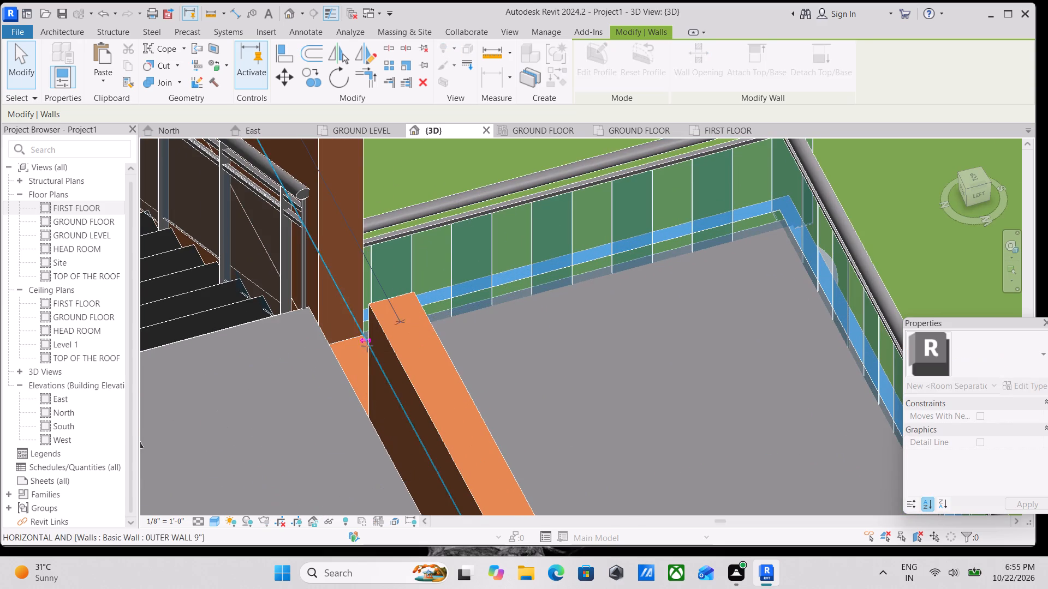
left_click_drag(367, 346, 386, 392)
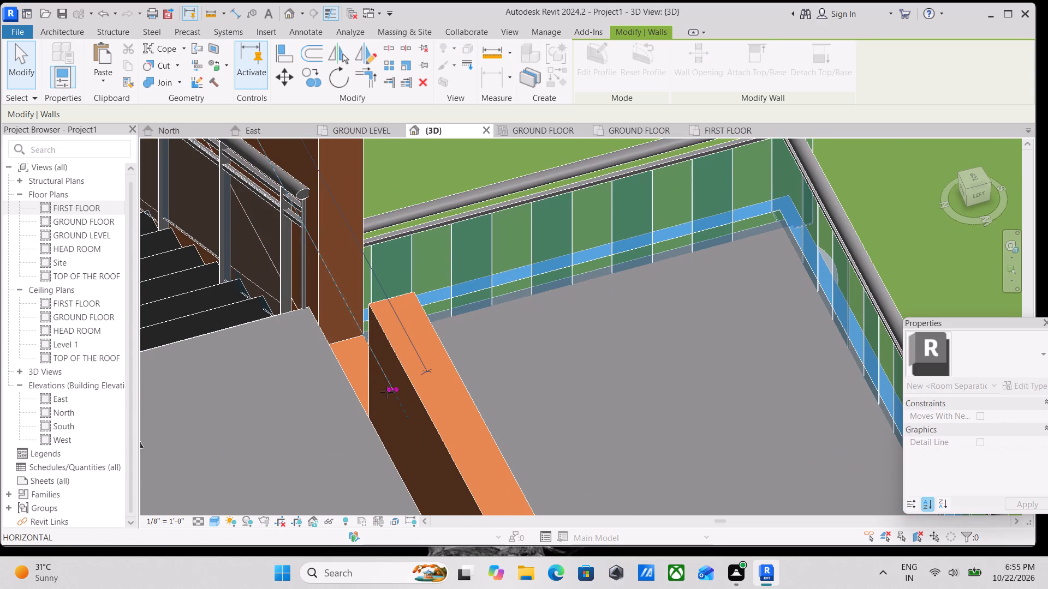
left_click_drag(386, 392, 390, 399)
scroll(390, 399, "down", 7)
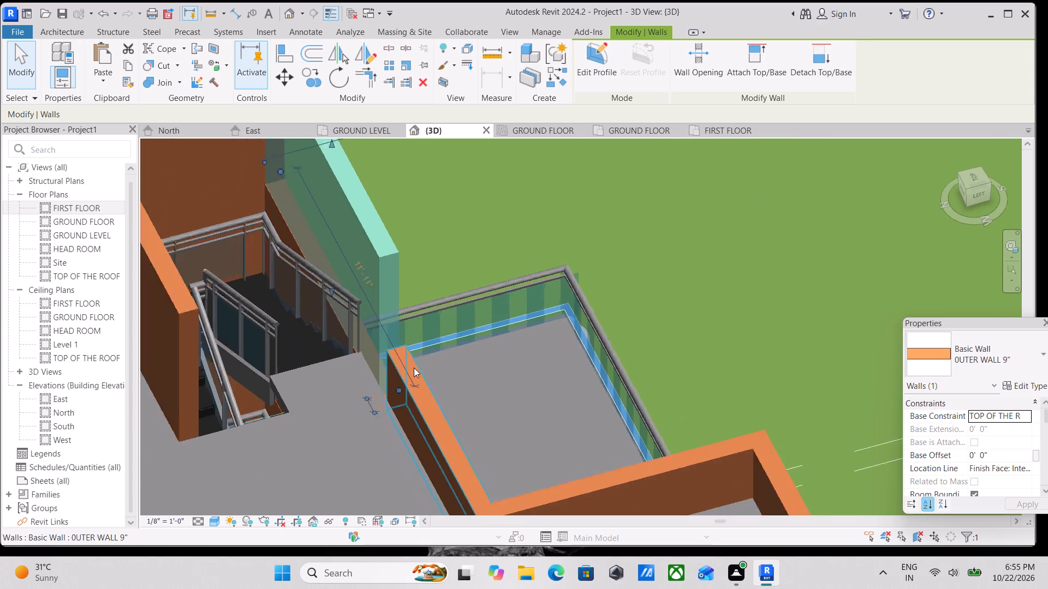
scroll(414, 368, "down", 5)
middle_click_drag(448, 398, 194, 376, "shift")
scroll(334, 320, "up", 2)
key("Escape")
scroll(349, 324, "up", 3)
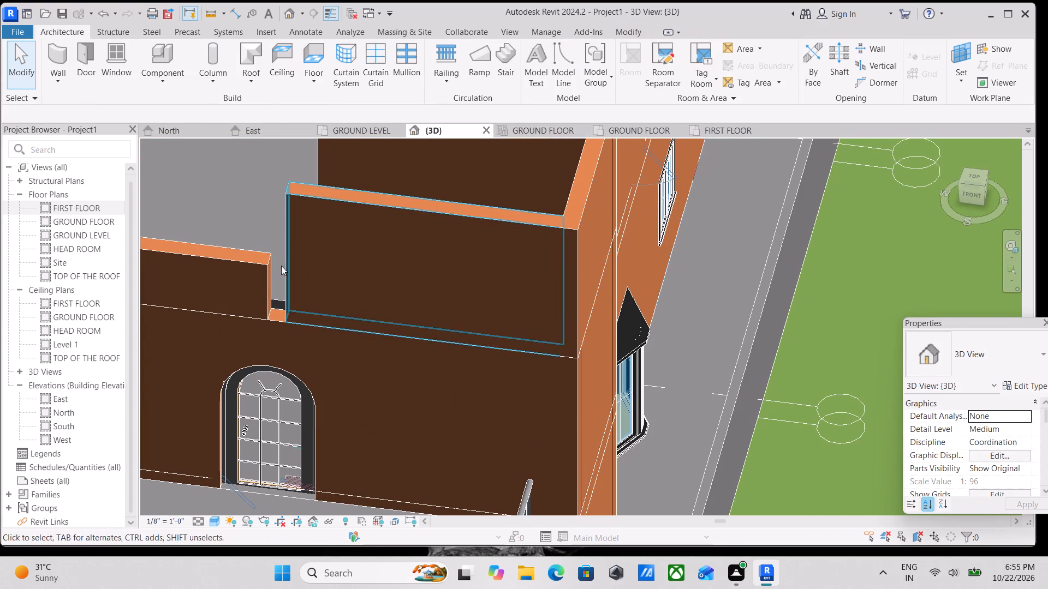
left_click(284, 268)
scroll(281, 315, "up", 6)
left_click_drag(289, 328, 253, 322)
scroll(253, 322, "down", 4)
key("Escape")
scroll(253, 322, "down", 2)
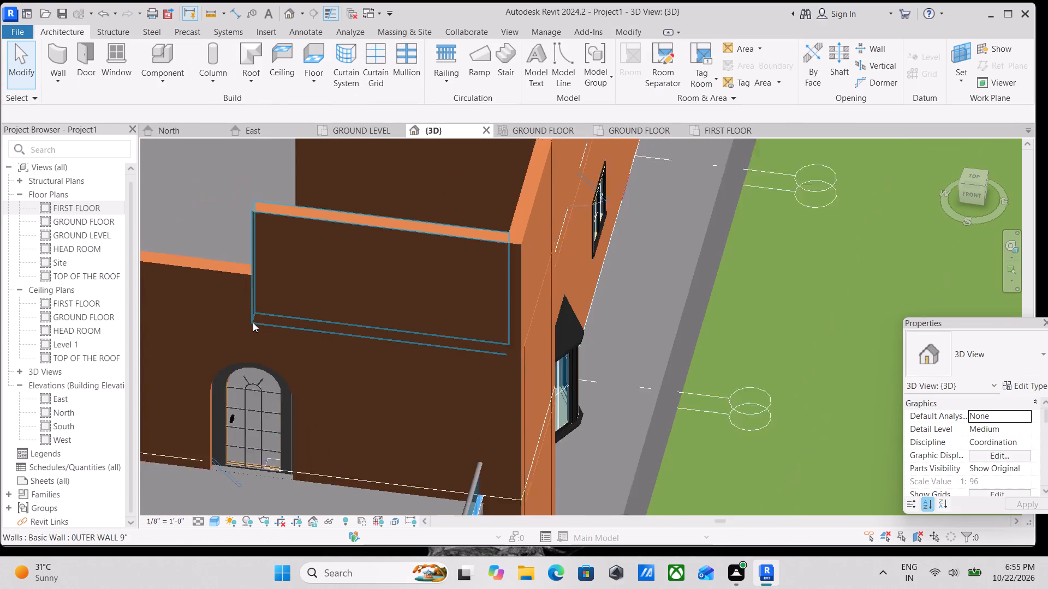
Set up a new OUTER WALL 9" wall at the staircase opening on the roof with an unconnected height of 7'.
scroll(253, 322, "down", 6)
middle_click_drag(251, 323, 322, 287, "shift")
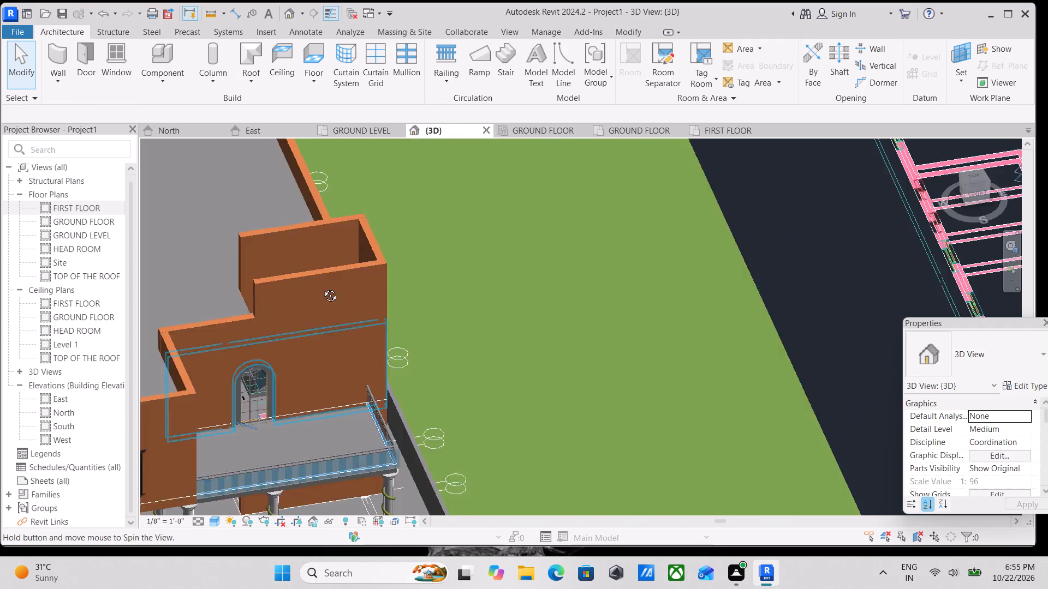
middle_click_drag(322, 287, 499, 318, "shift")
scroll(307, 339, "up", 2)
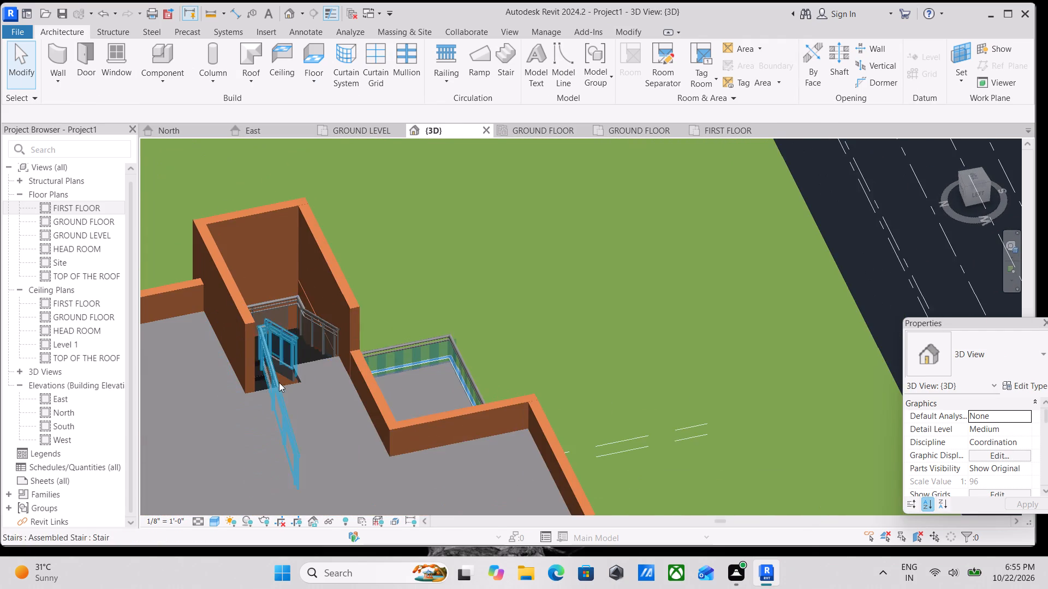
scroll(246, 405, "up", 2)
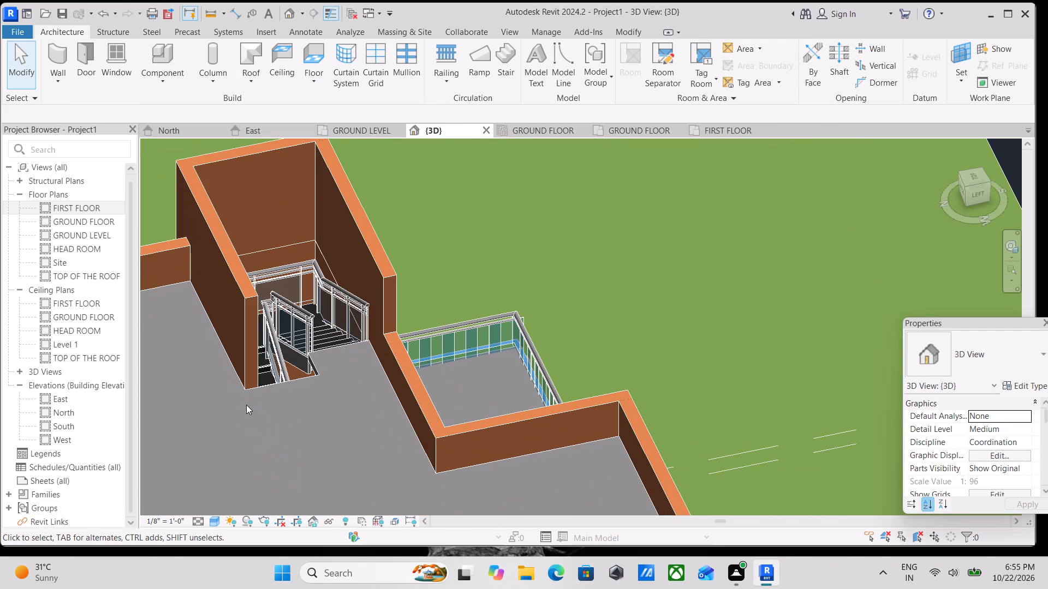
type("wa")
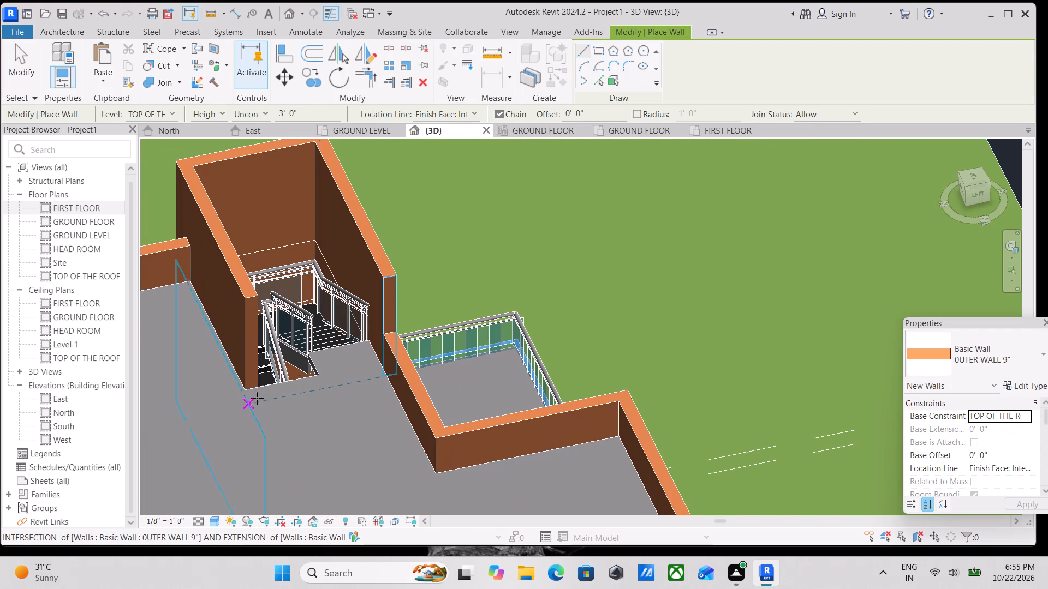
scroll(409, 422, "down", 2)
middle_click_drag(354, 385, 307, 262)
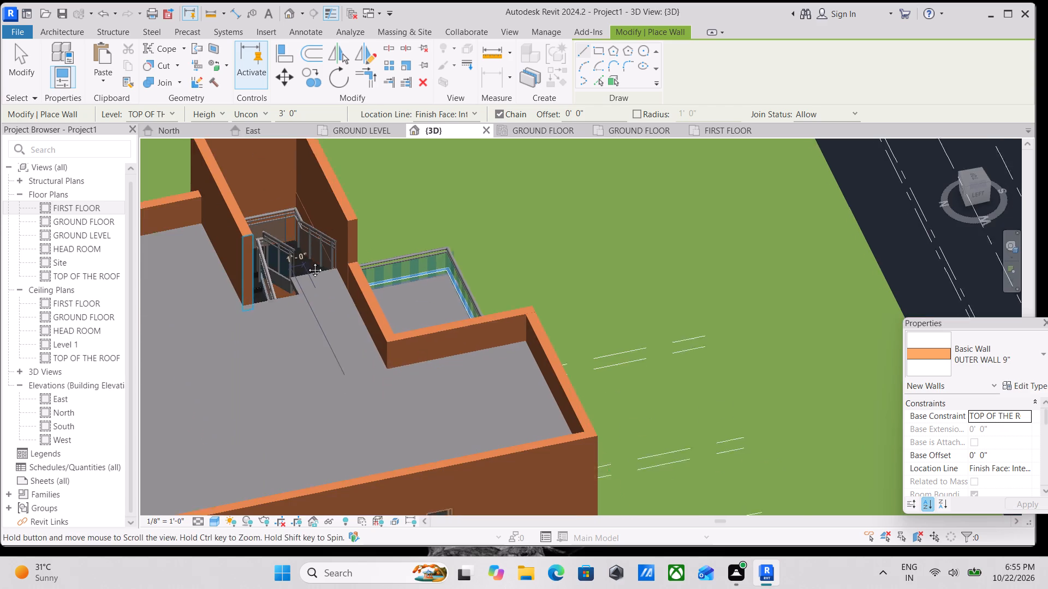
middle_click_drag(307, 262, 306, 255)
scroll(998, 482, "down", 1)
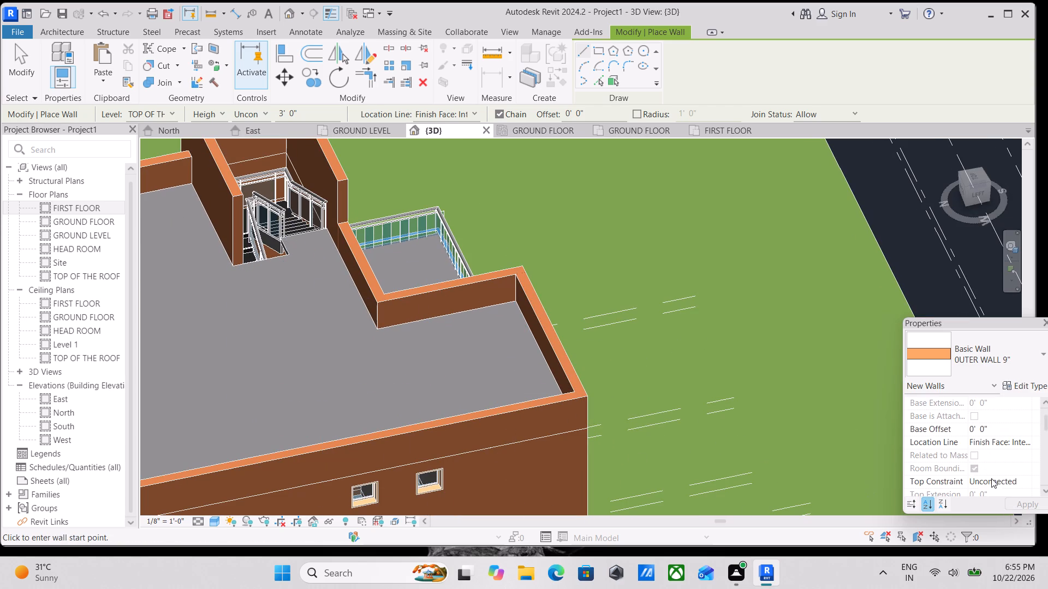
scroll(991, 478, "down", 2)
scroll(991, 478, "up", 2)
scroll(991, 478, "down", 5)
scroll(991, 478, "up", 2)
scroll(964, 442, "up", 1)
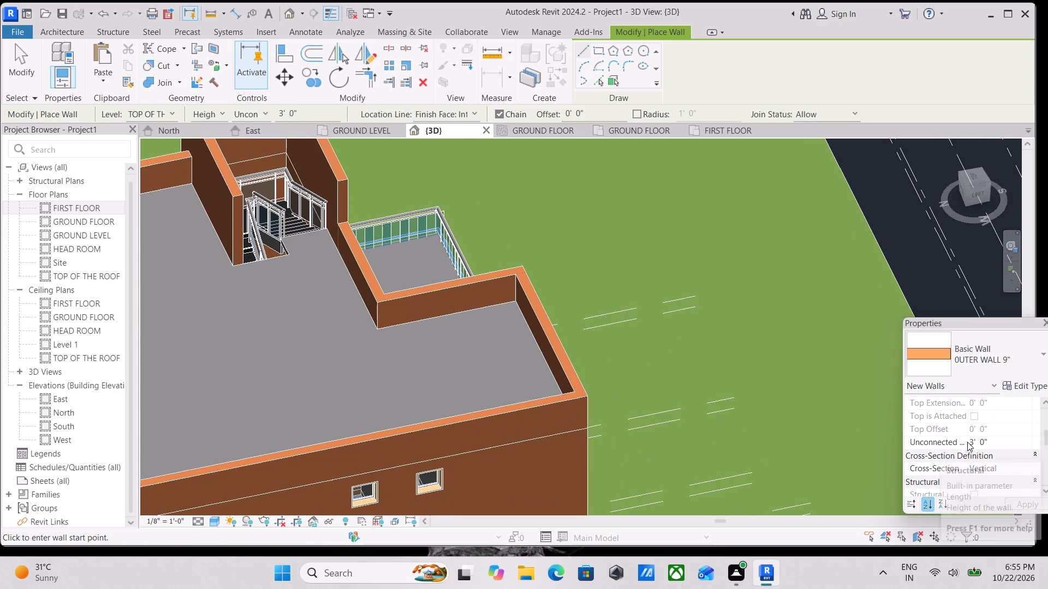
left_click(997, 443)
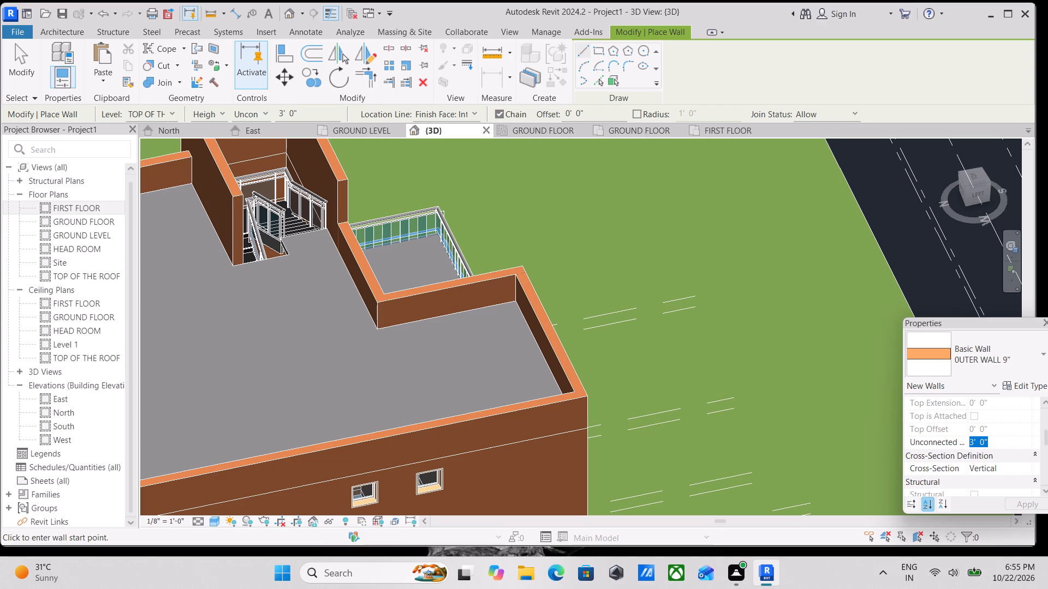
type("7'")
key("Return")
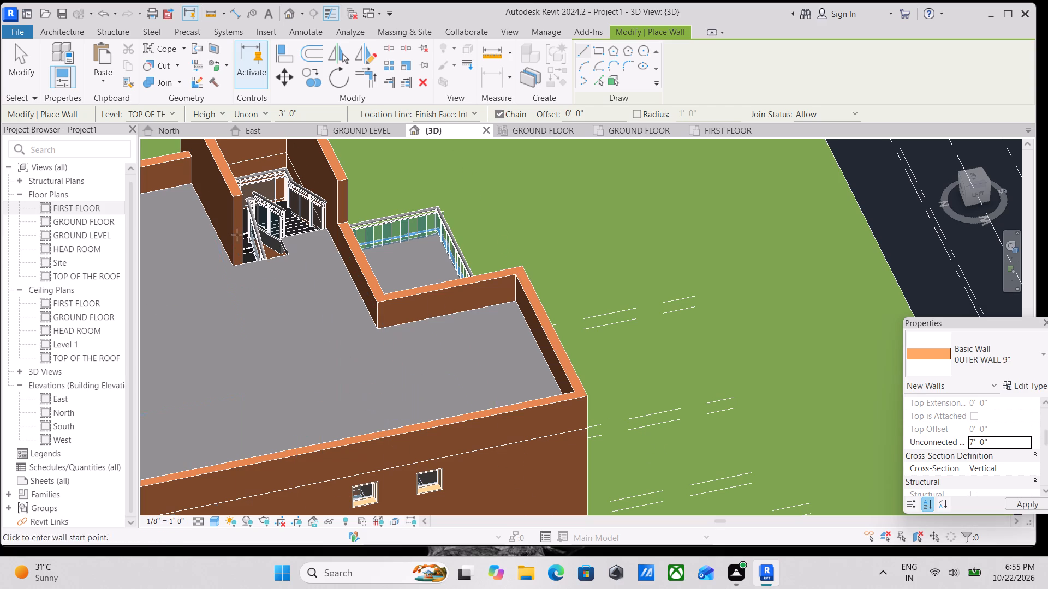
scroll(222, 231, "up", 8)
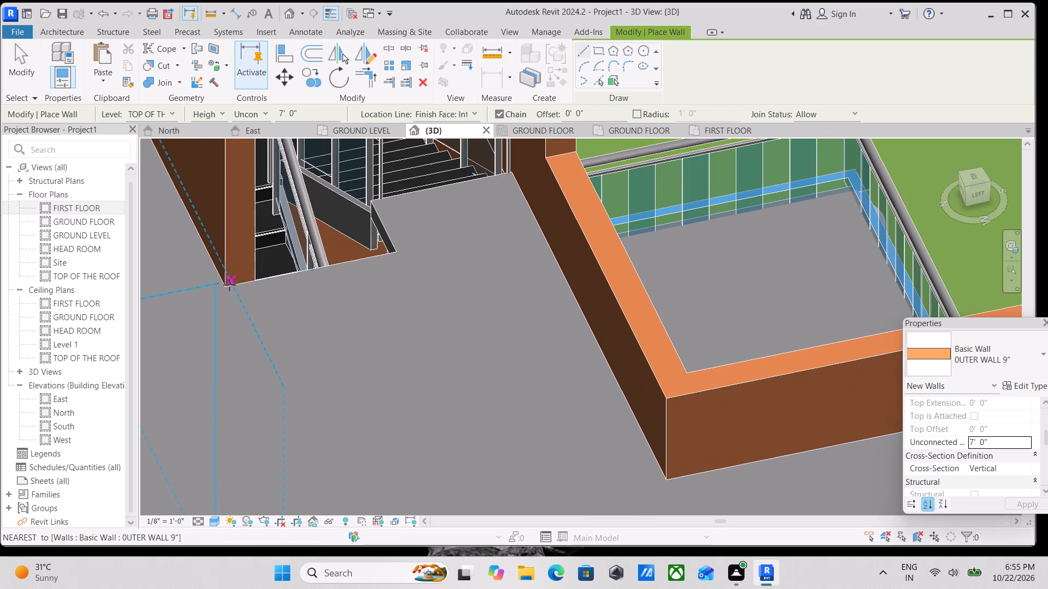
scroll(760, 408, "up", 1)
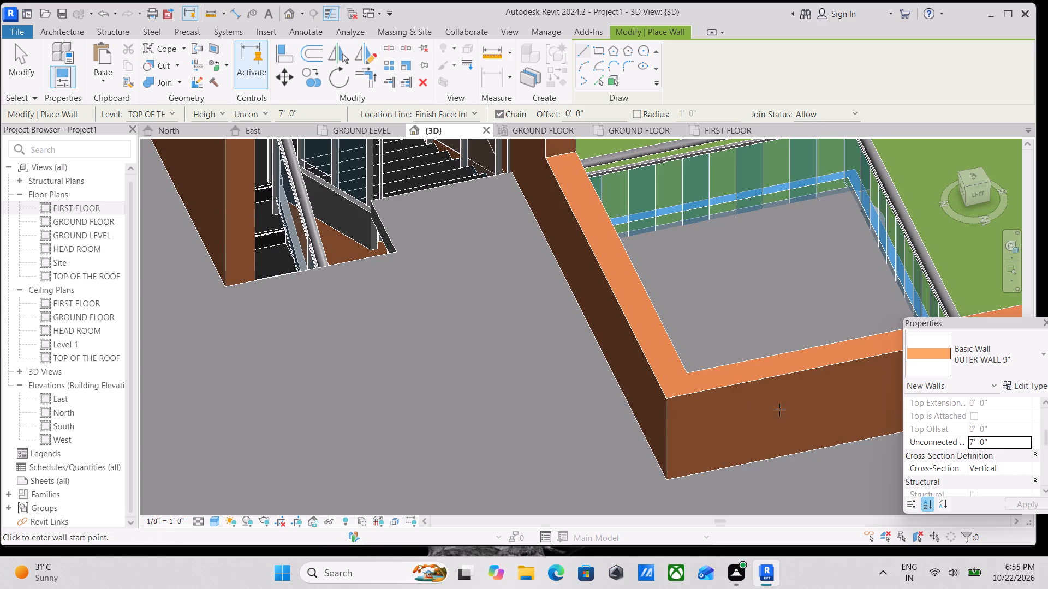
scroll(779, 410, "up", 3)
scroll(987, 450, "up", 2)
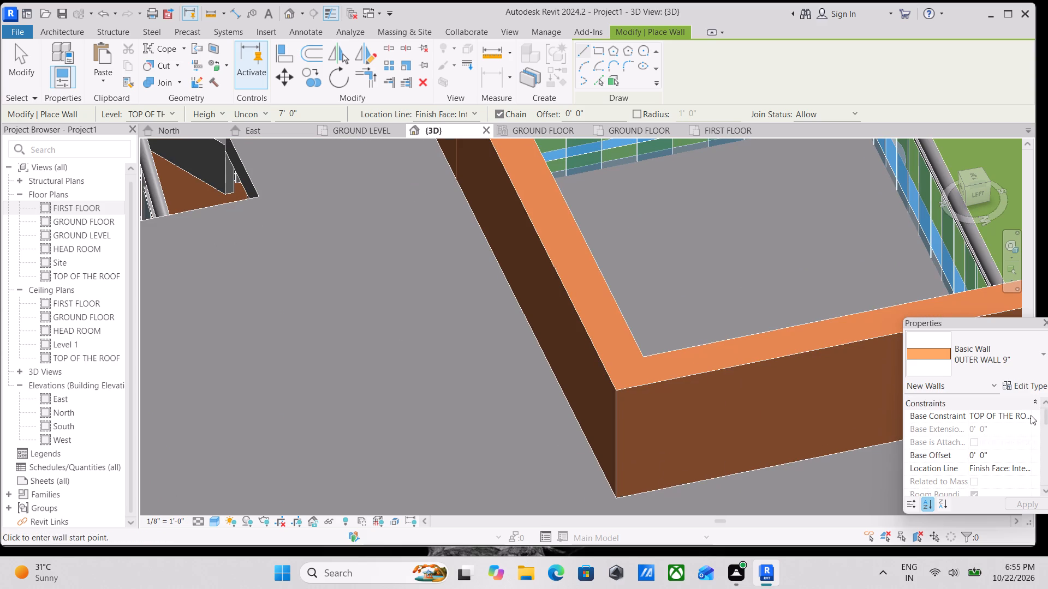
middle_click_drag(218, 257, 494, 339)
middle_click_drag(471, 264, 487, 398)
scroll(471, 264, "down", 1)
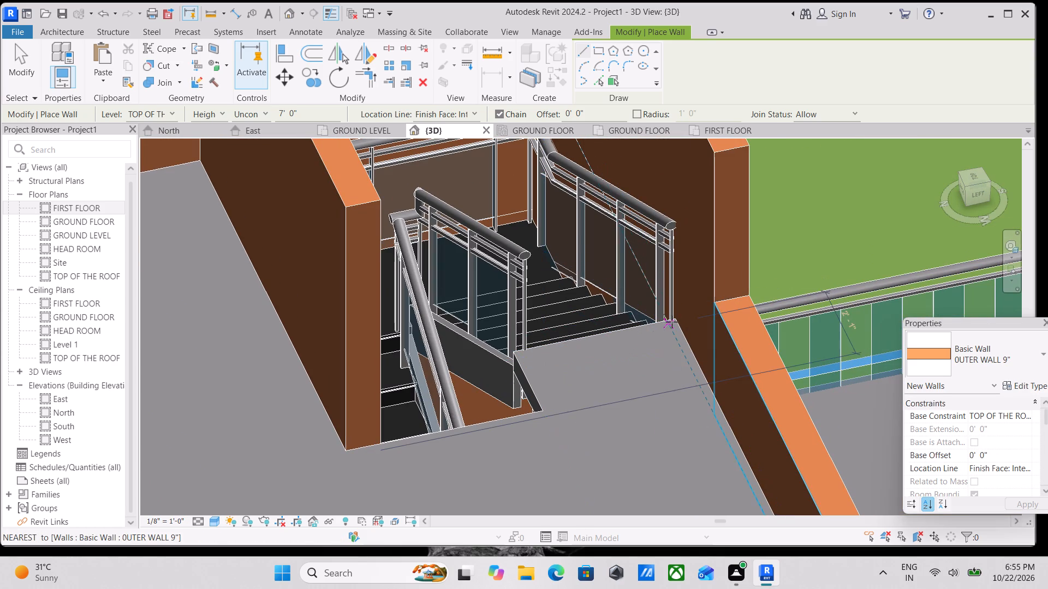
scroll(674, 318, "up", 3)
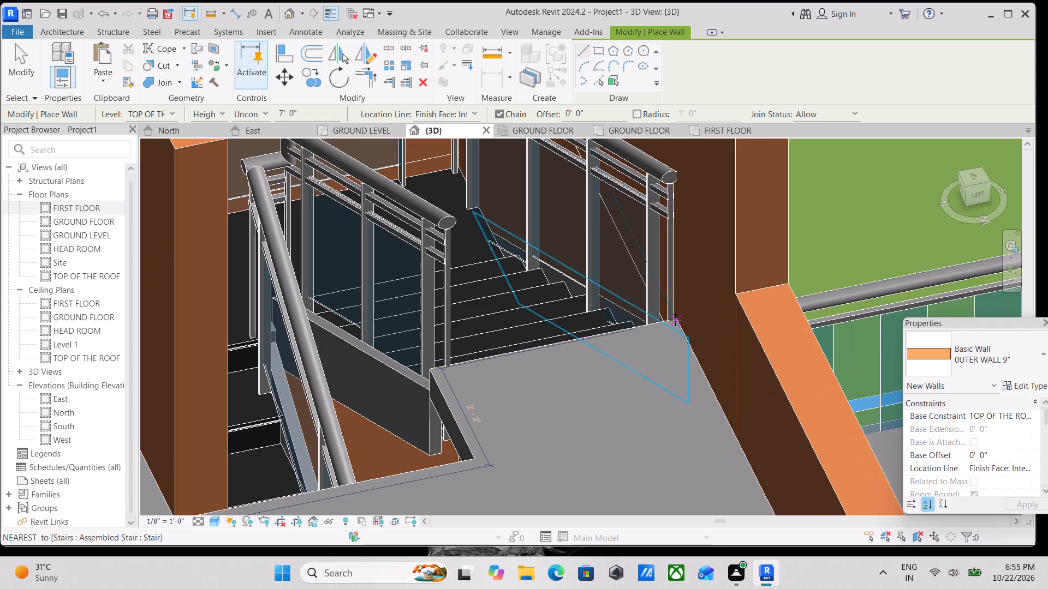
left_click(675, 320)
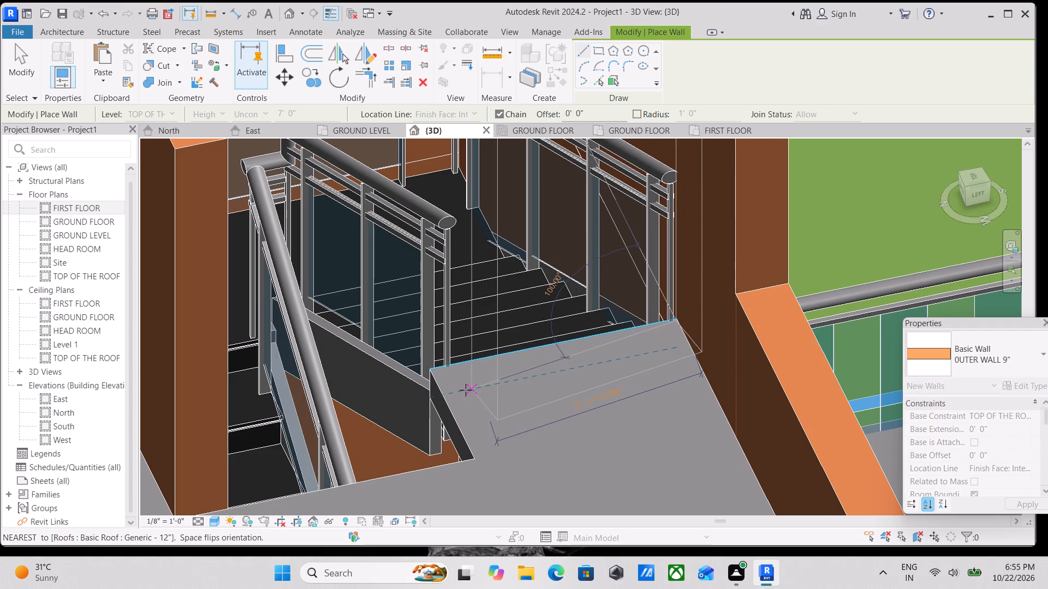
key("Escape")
Draw the 7' high wall across the staircase's open end, from the free end of the inner head-room wall square to the balcony-side wall.
scroll(678, 306, "up", 1)
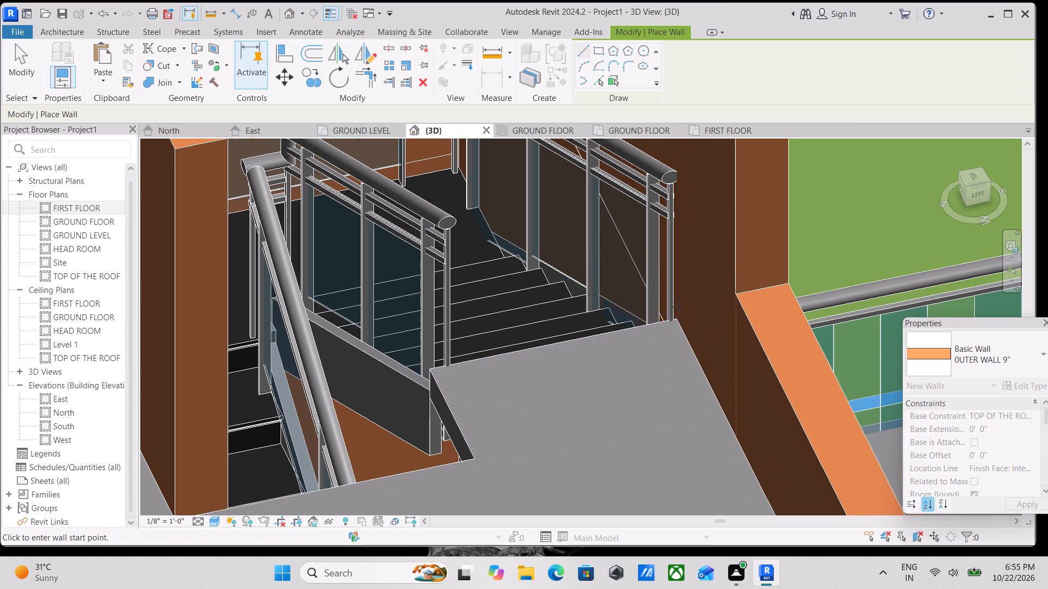
scroll(678, 306, "up", 9)
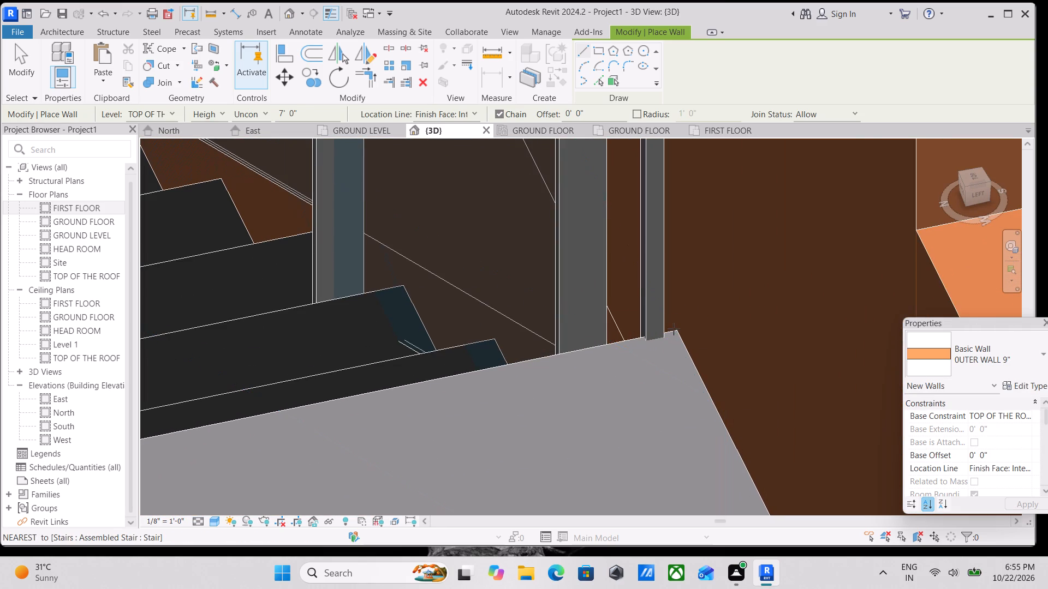
scroll(674, 329, "down", 7)
middle_click_drag(606, 348, 651, 420, "shift")
scroll(829, 304, "down", 7)
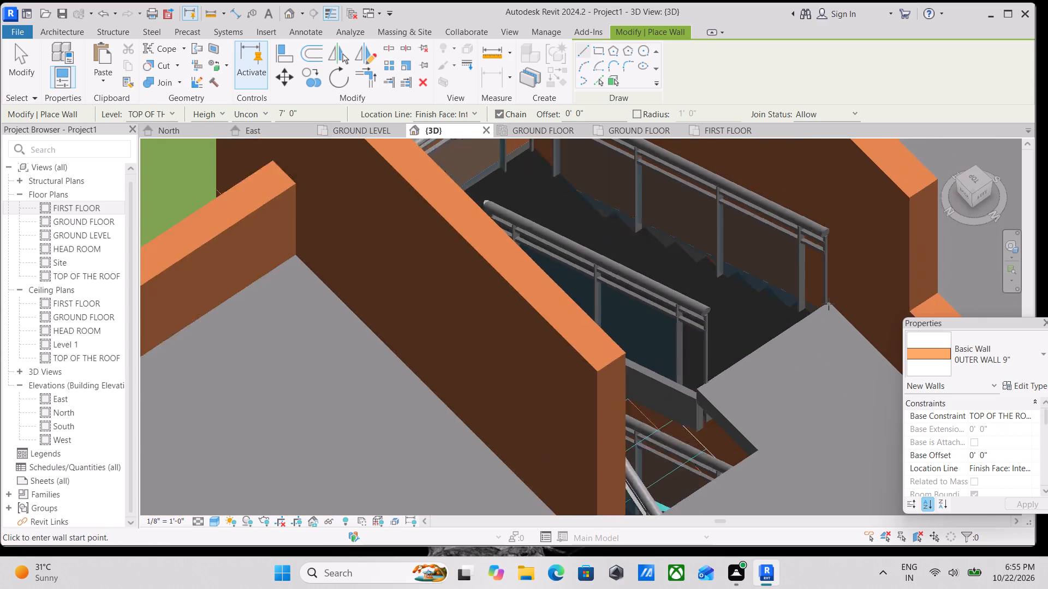
scroll(829, 304, "down", 1)
middle_click_drag(826, 304, 743, 232)
scroll(561, 443, "up", 3)
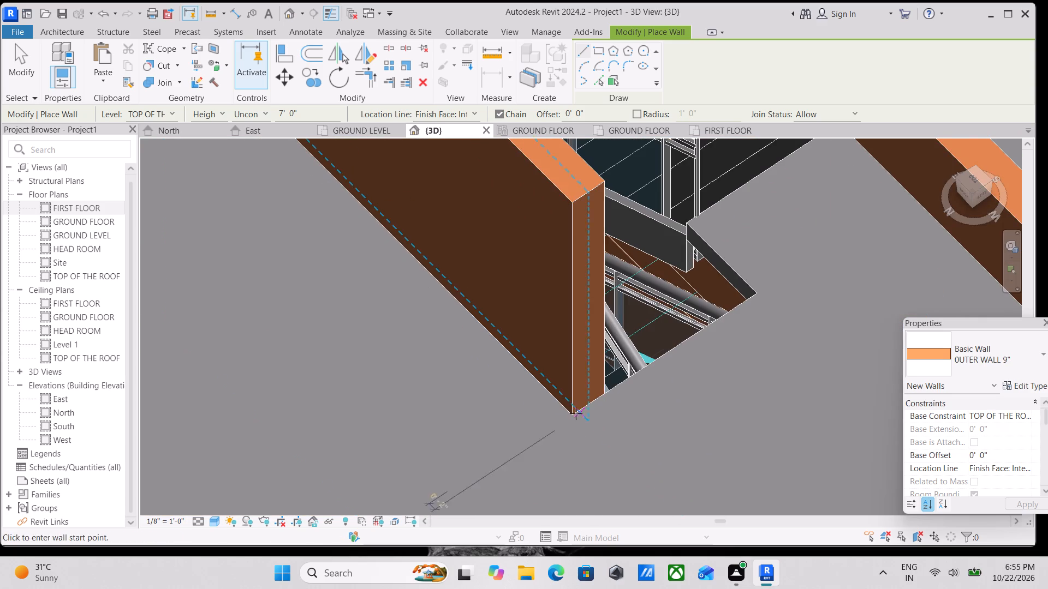
scroll(574, 416, "up", 6)
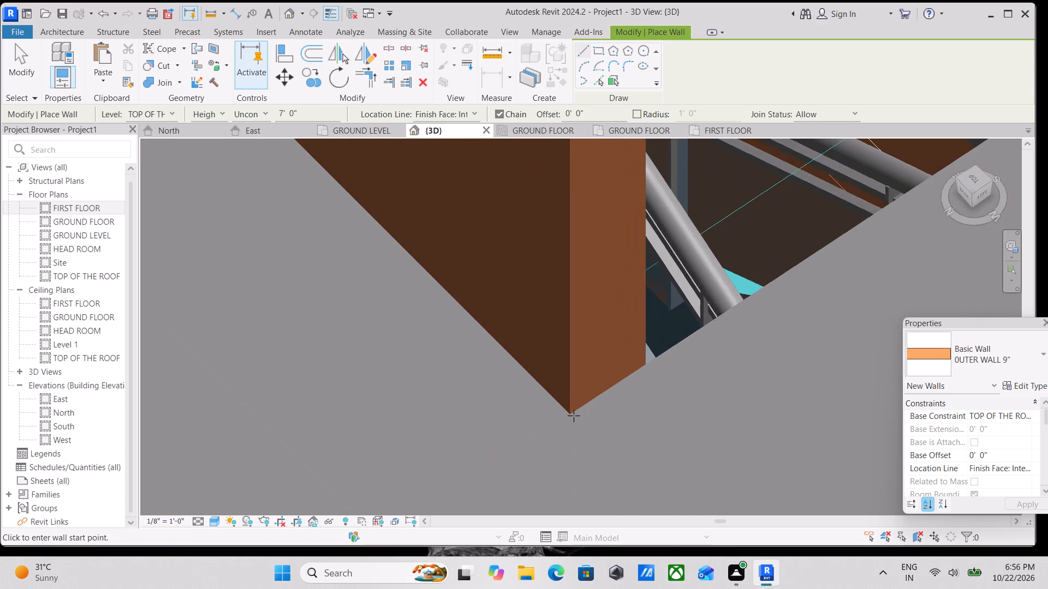
scroll(573, 410, "down", 17)
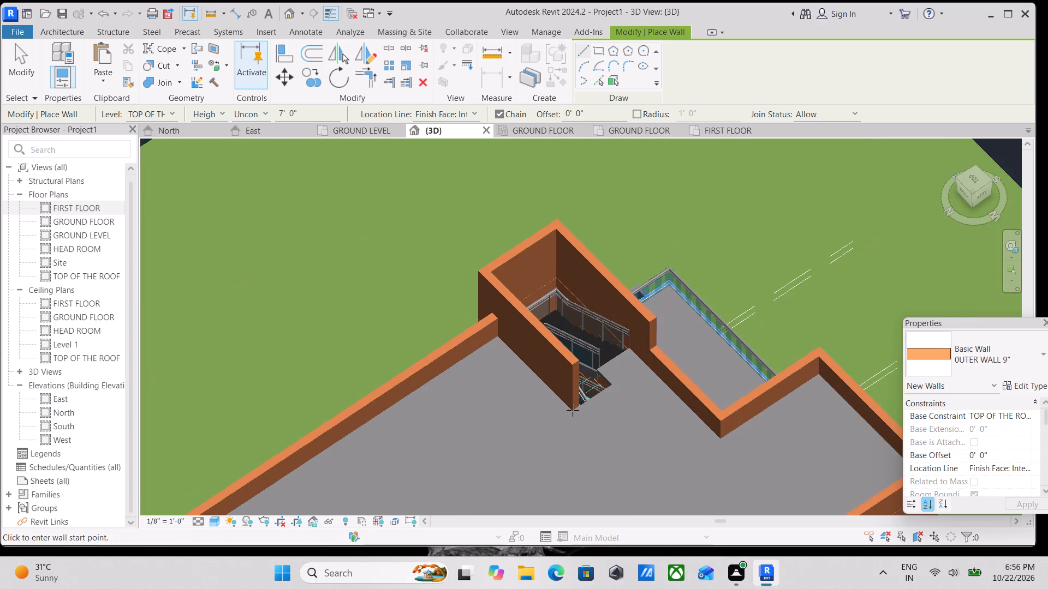
middle_click_drag(574, 410, 488, 370, "shift")
scroll(501, 365, "up", 3)
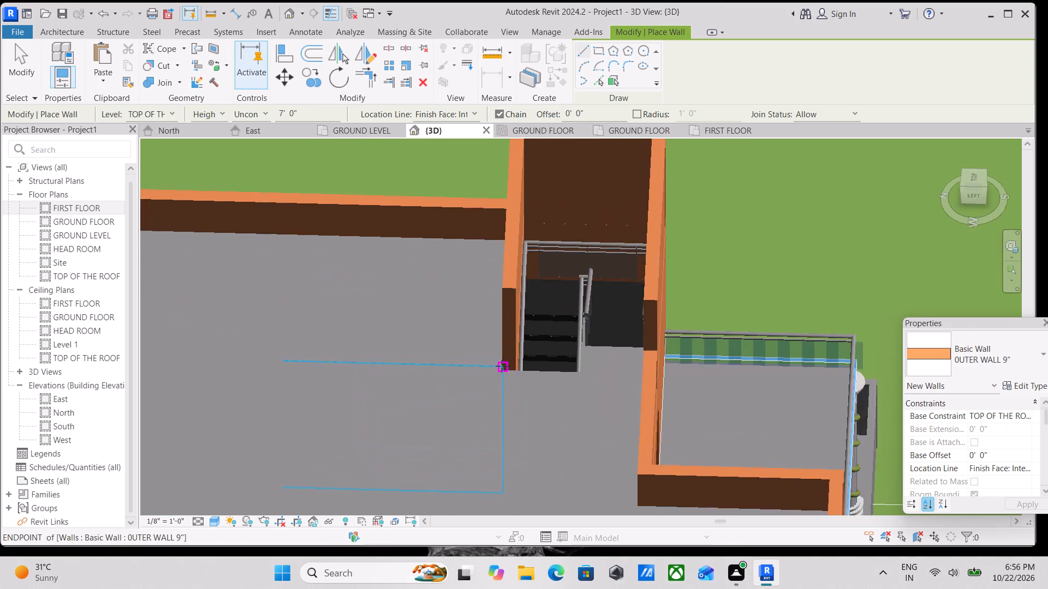
scroll(502, 366, "up", 7)
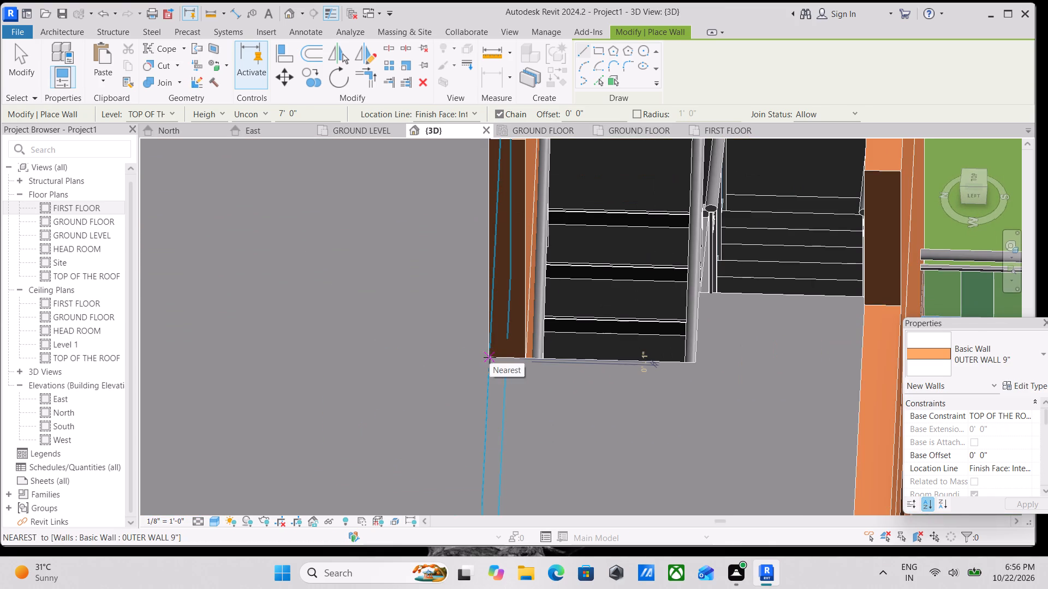
left_click(490, 357)
scroll(713, 380, "down", 1)
middle_click_drag(713, 380, 545, 352)
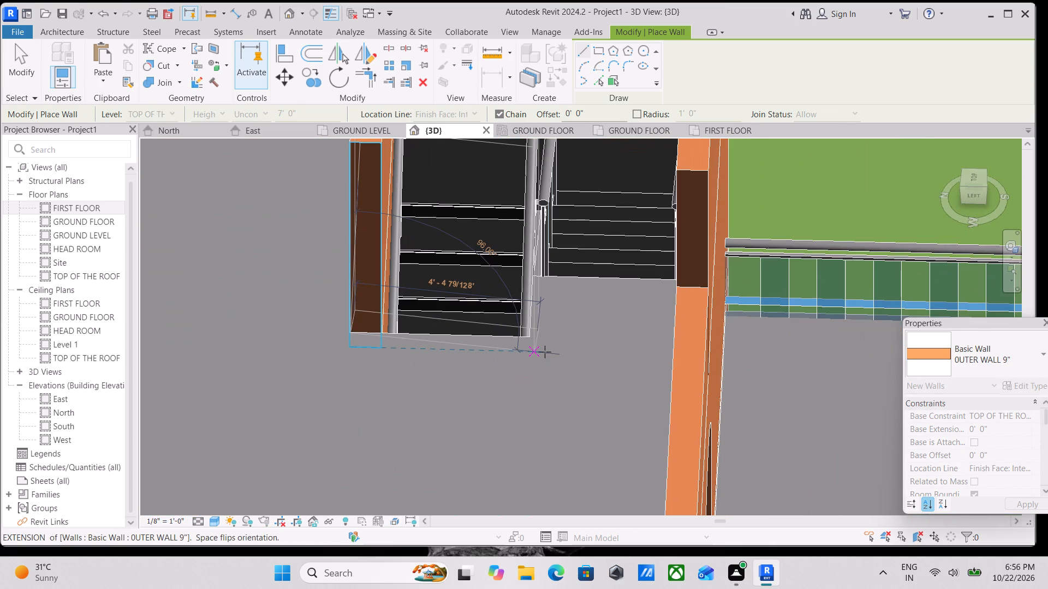
left_click(675, 348)
scroll(675, 348, "down", 4)
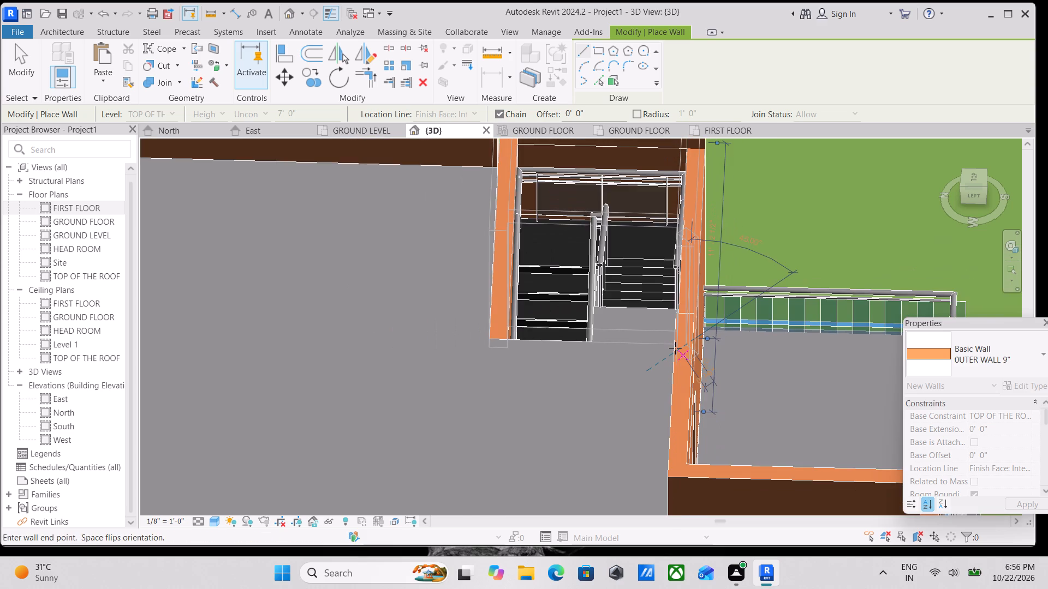
key("Escape")
scroll(675, 348, "down", 7)
scroll(583, 348, "down", 2)
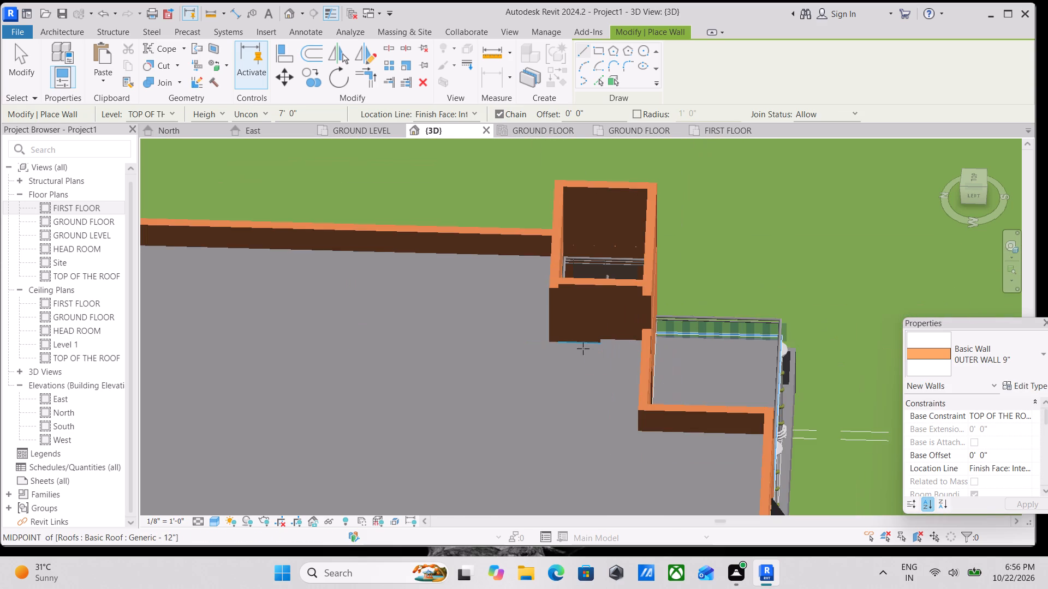
middle_click_drag(573, 347, 732, 254, "shift")
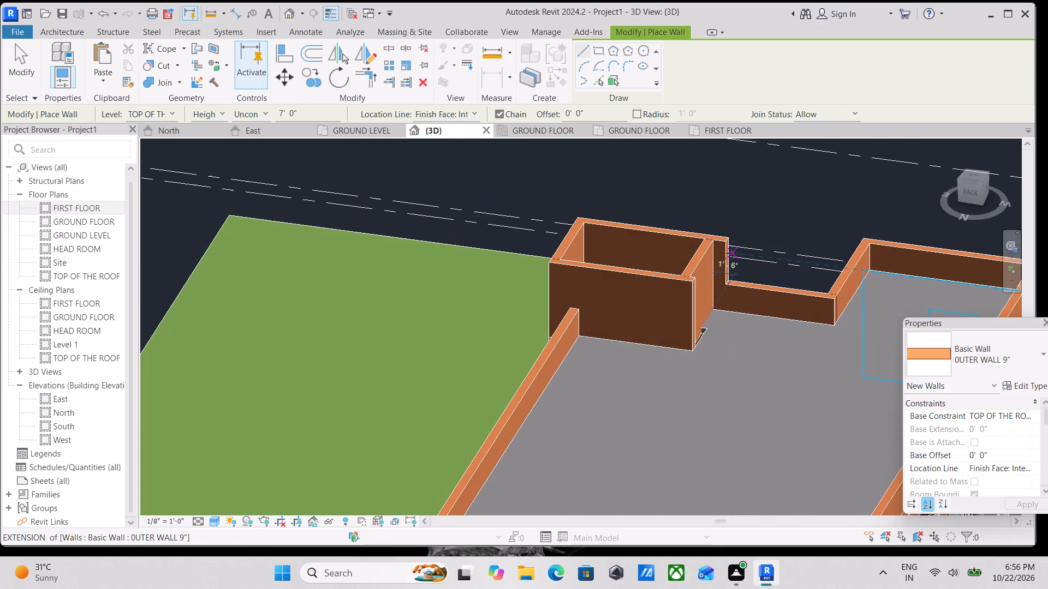
scroll(730, 274, "up", 2)
key("Escape")
scroll(697, 324, "up", 3)
key("Escape")
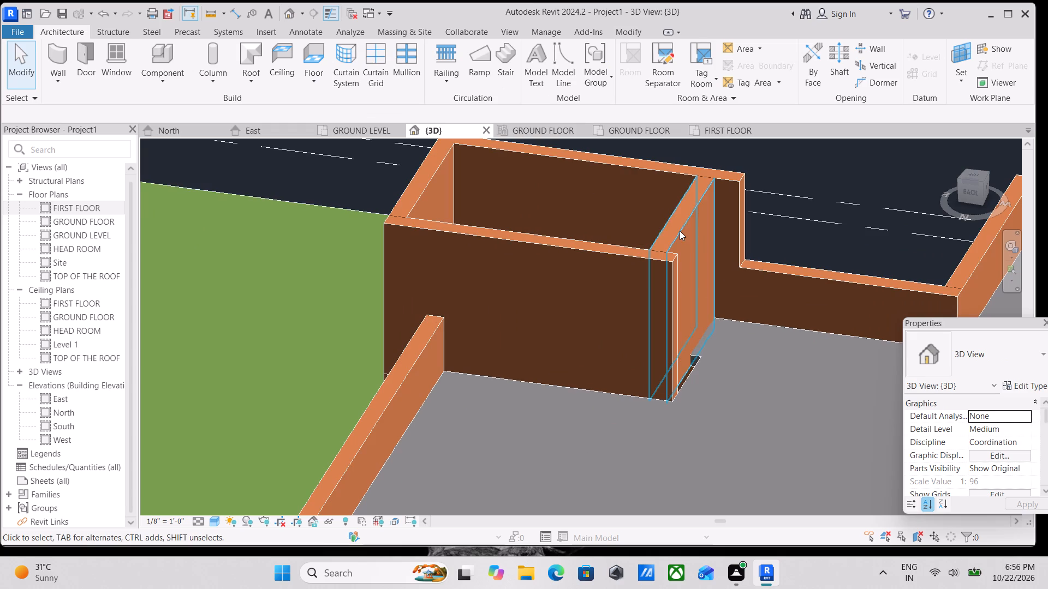
Set the unconnected height of the new wall across the staircase opening to 7'.
left_click(680, 231)
scroll(763, 308, "down", 1)
scroll(1035, 462, "down", 2)
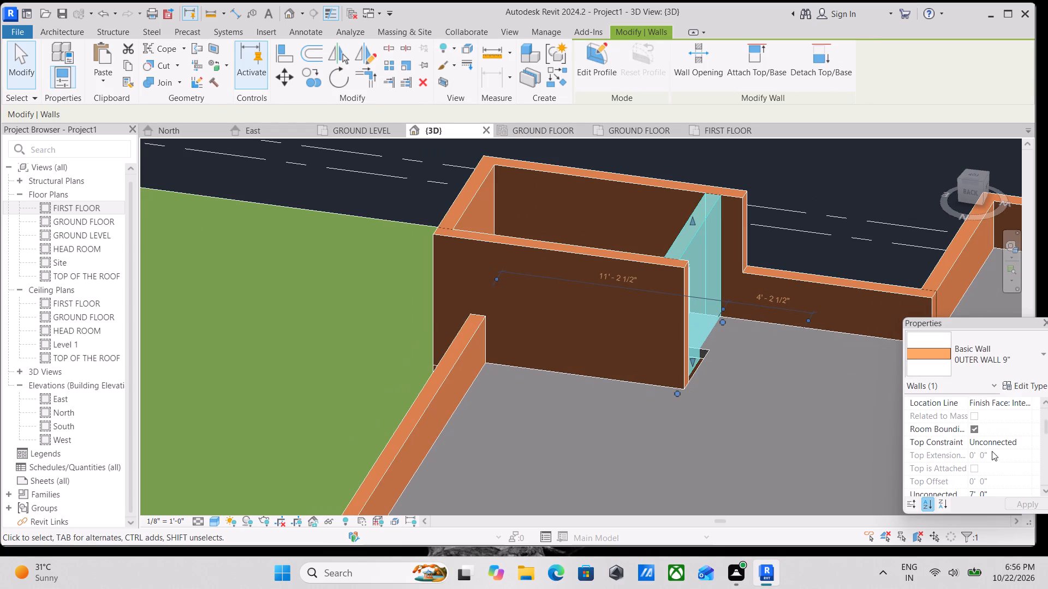
scroll(991, 449, "down", 2)
scroll(774, 341, "down", 3)
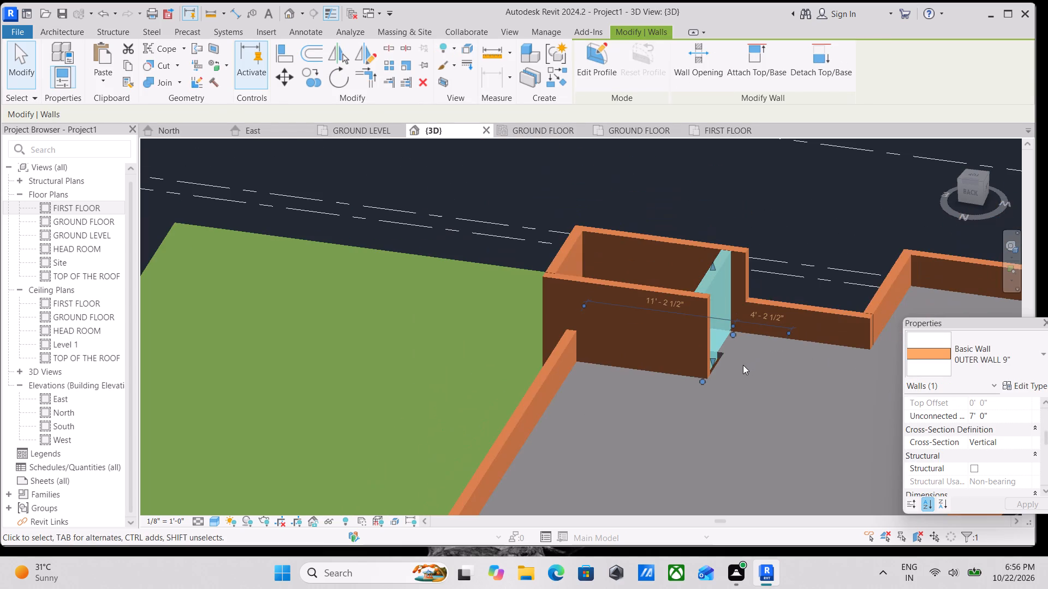
middle_click_drag(720, 368, 926, 432, "shift")
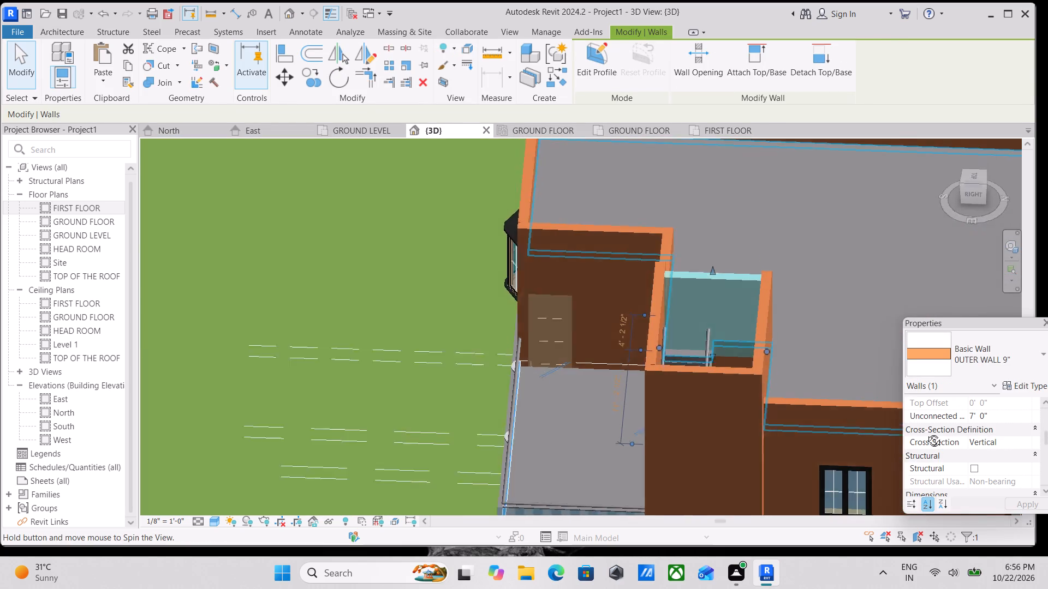
middle_click_drag(926, 432, 552, 305, "shift")
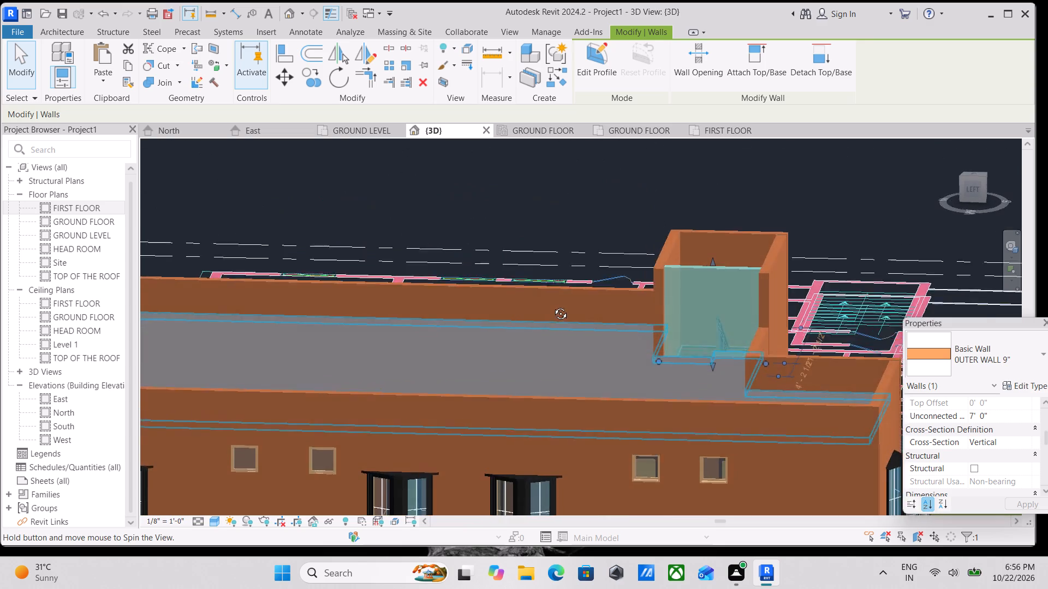
middle_click_drag(552, 305, 550, 316, "shift")
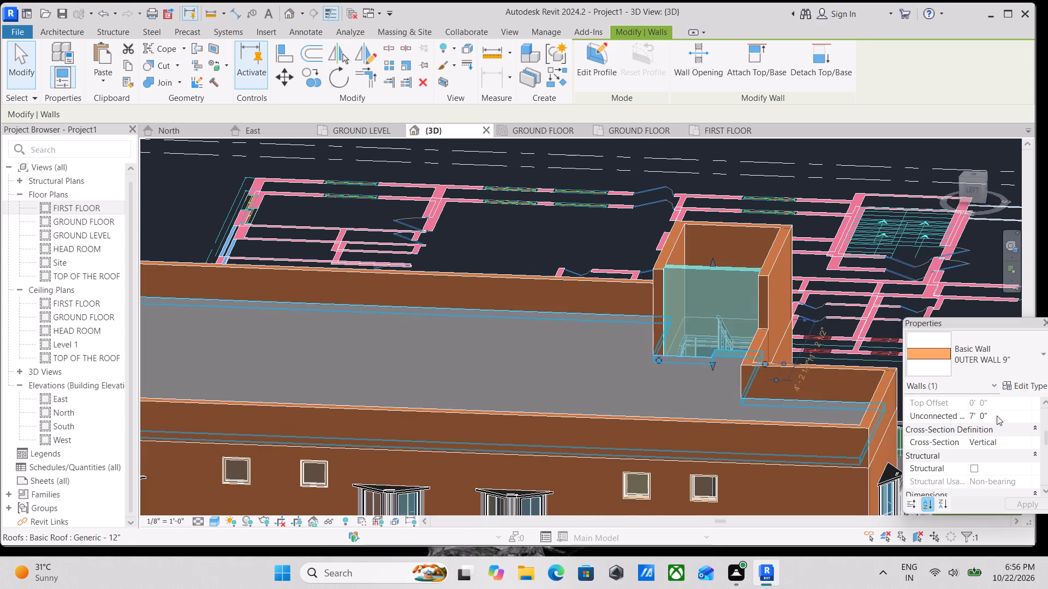
left_click(995, 414)
left_click_drag(995, 414, 950, 415)
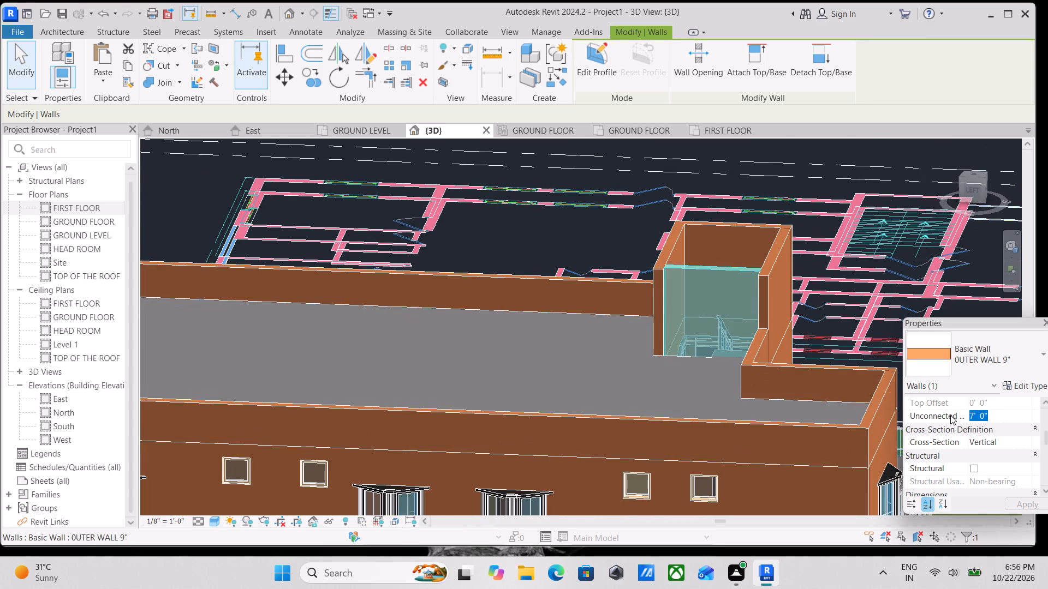
type("7'")
key("Return")
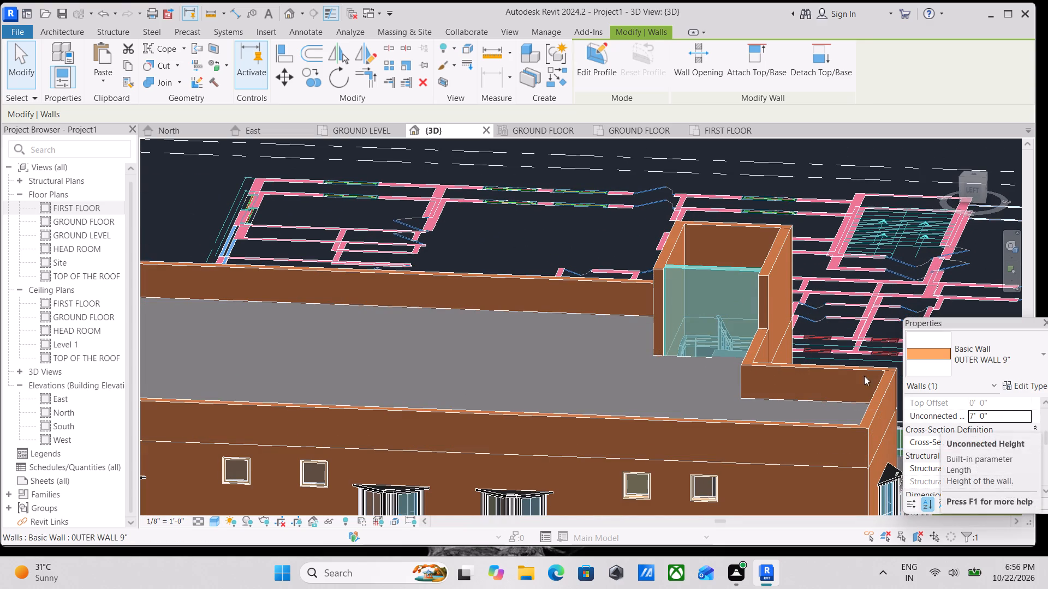
Inspect the enclosed staircase head room on the roof from several angles, checking the new wall across its open end.
scroll(759, 339, "down", 2)
key("Escape")
scroll(748, 342, "up", 2)
scroll(684, 373, "up", 3)
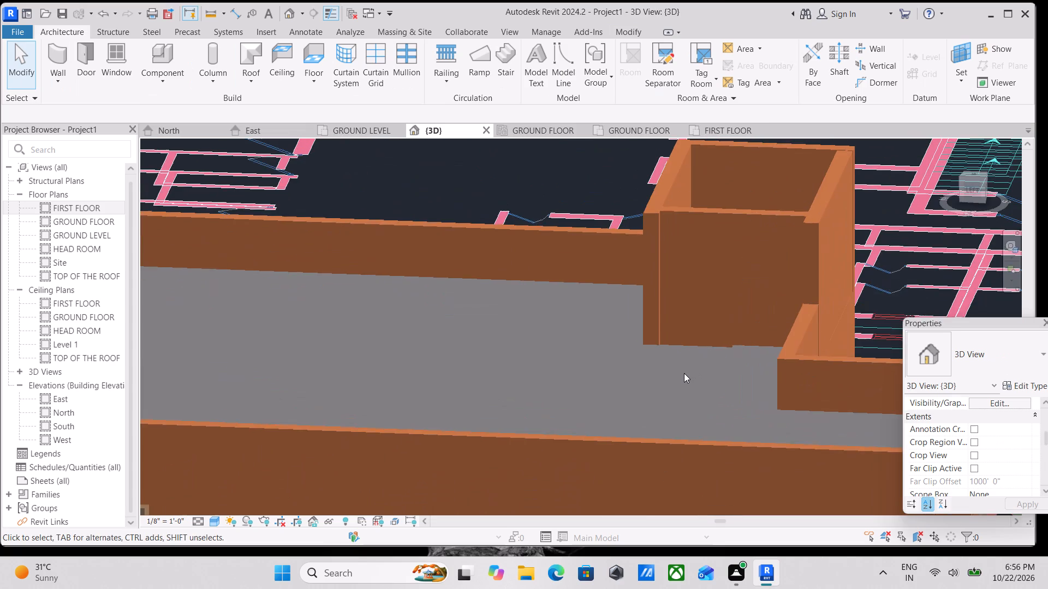
scroll(722, 342, "up", 1)
scroll(722, 342, "down", 4)
middle_click_drag(722, 342, 761, 261, "shift")
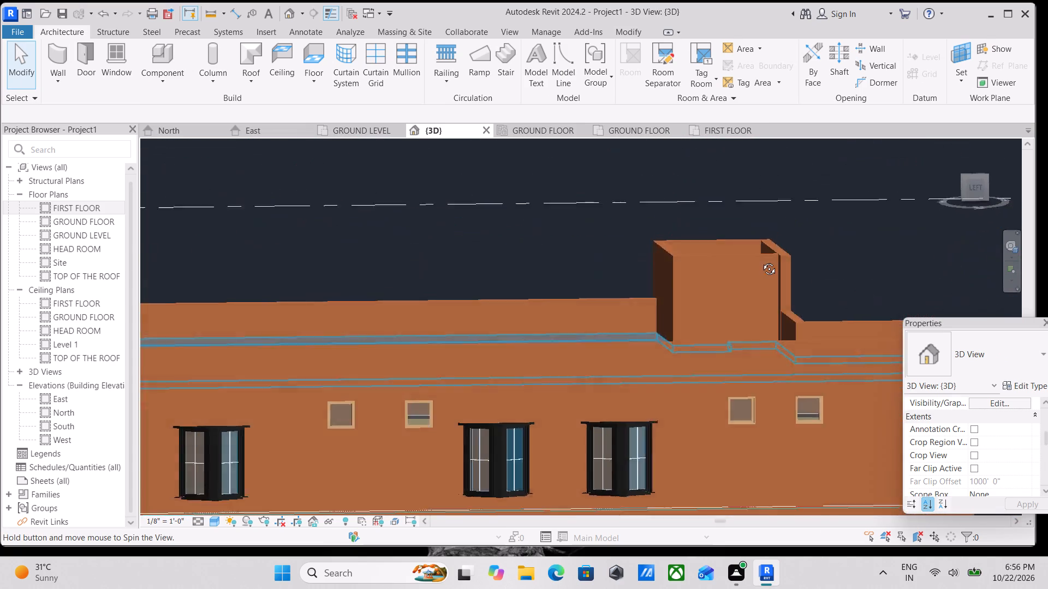
middle_click_drag(761, 261, 772, 402, "shift")
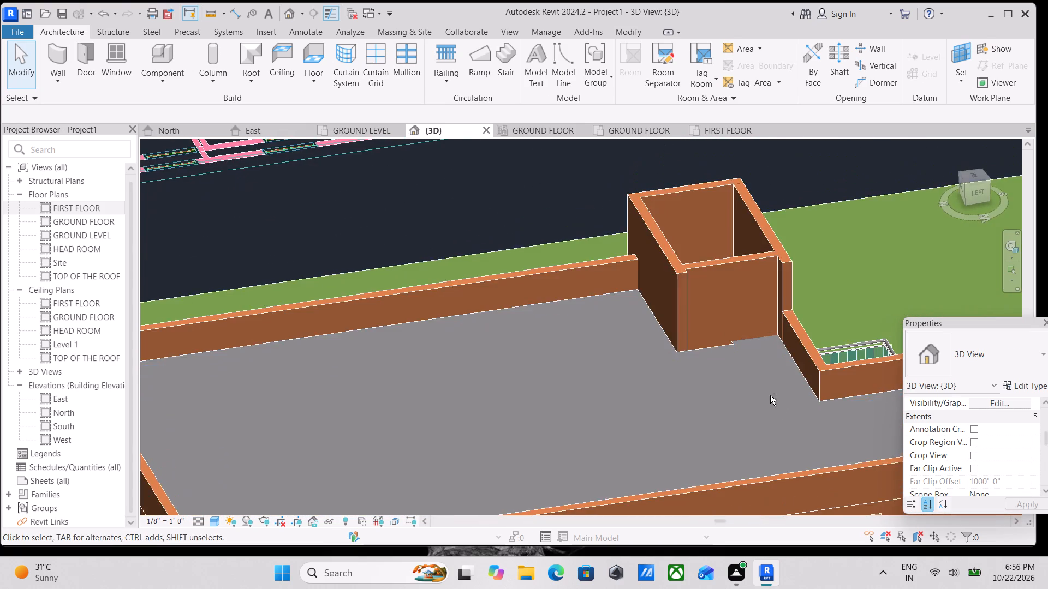
scroll(760, 332, "up", 3)
left_click(709, 223)
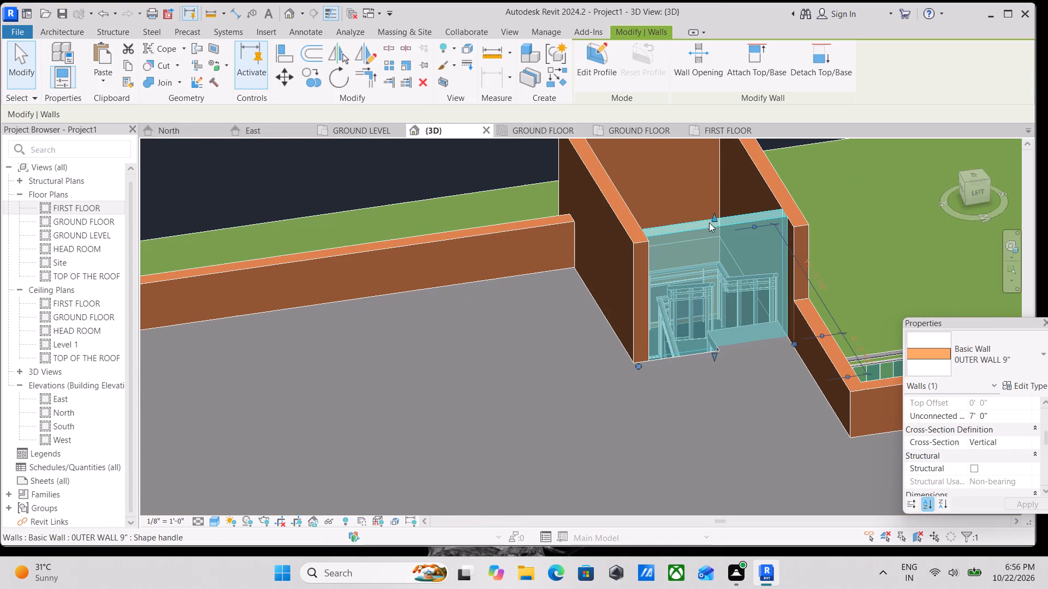
key("Escape")
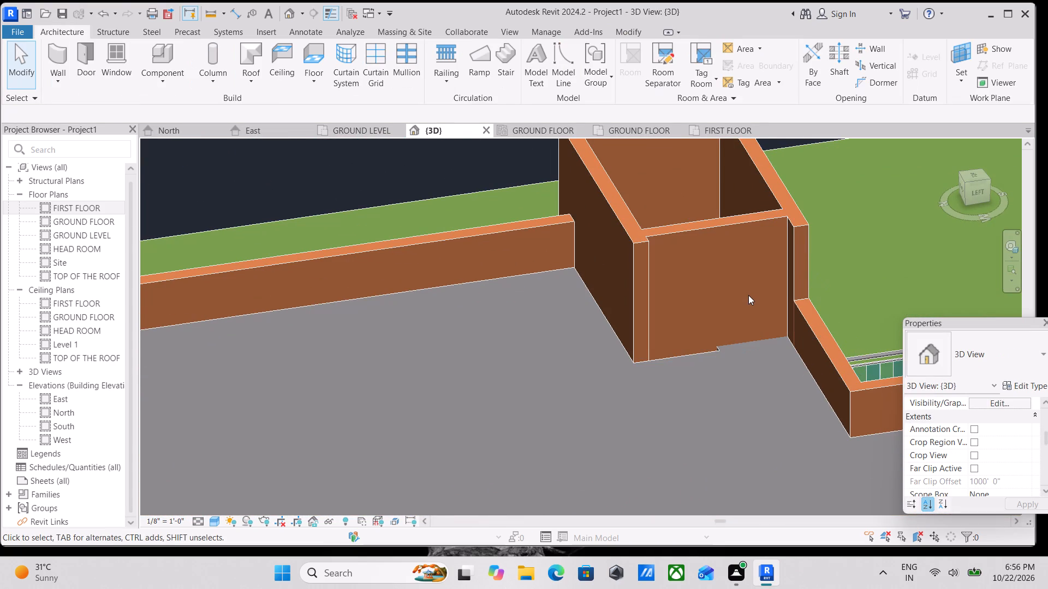
Place a Single-Flush BATHROOM FLUSH DOOR 2' X 7' in the new head-room wall, near its balcony-side end.
type("dr")
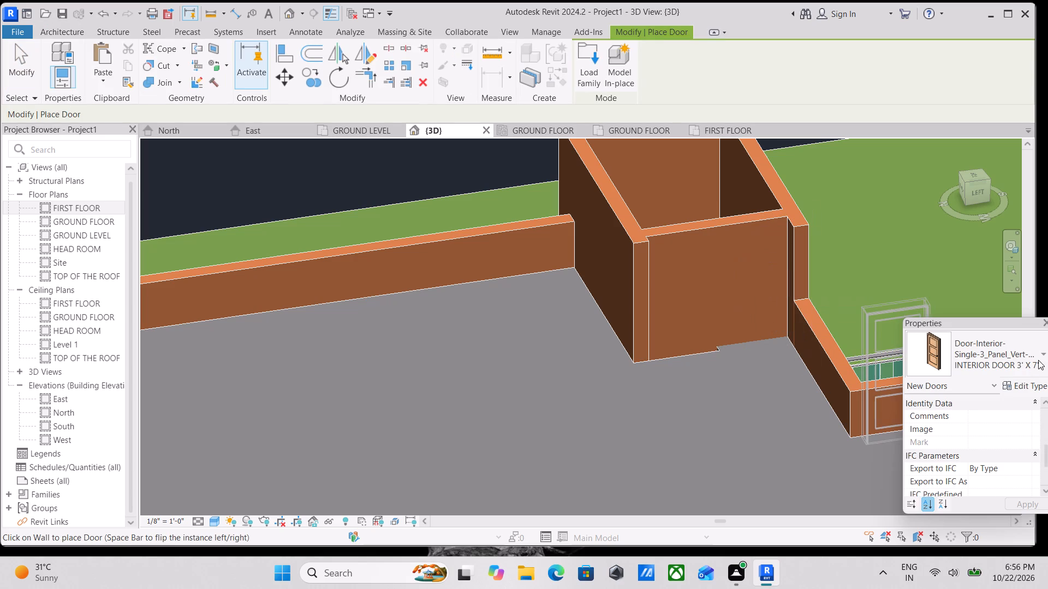
left_click(1039, 359)
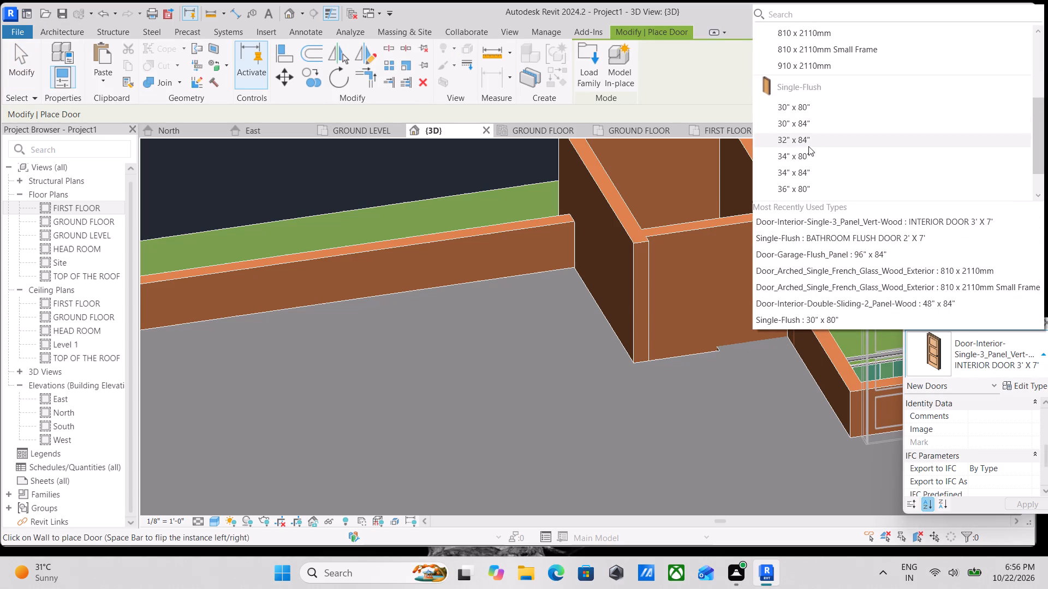
scroll(806, 166, "down", 3)
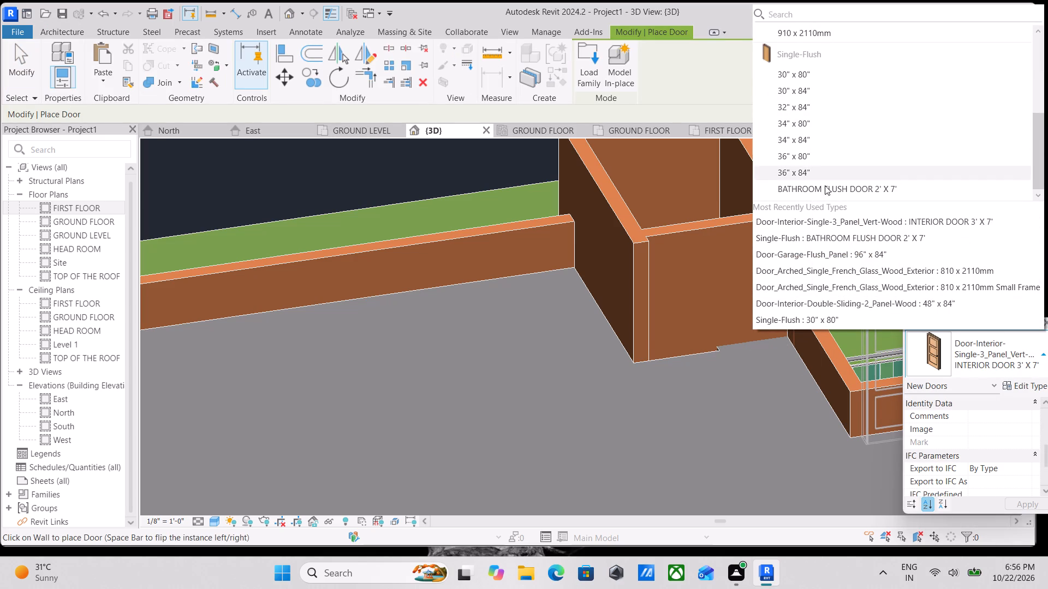
left_click(830, 187)
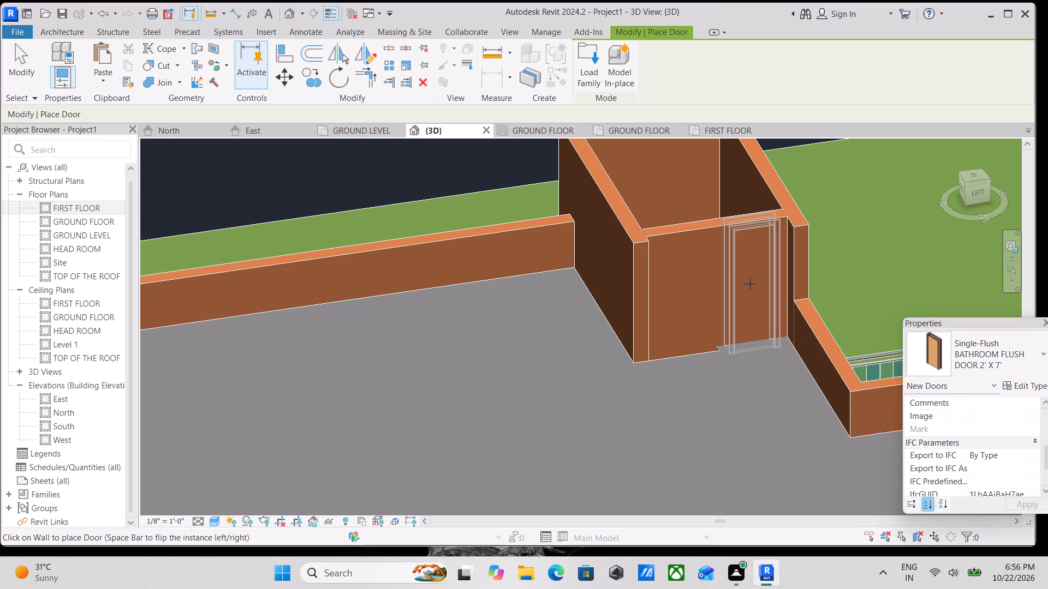
left_click(748, 284)
scroll(751, 278, "down", 2)
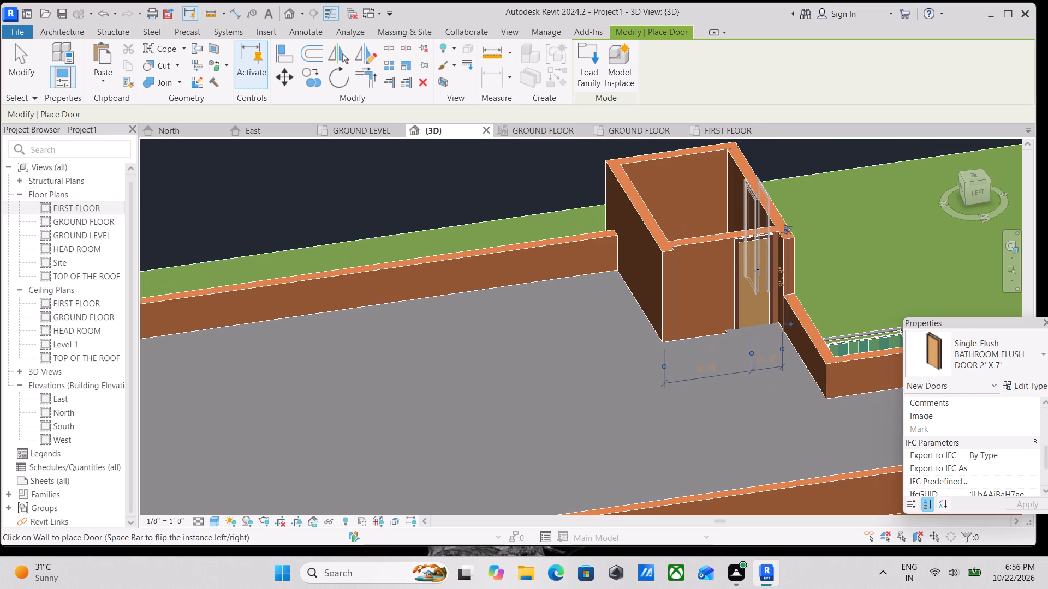
key("Escape")
scroll(734, 257, "down", 2)
key("Escape")
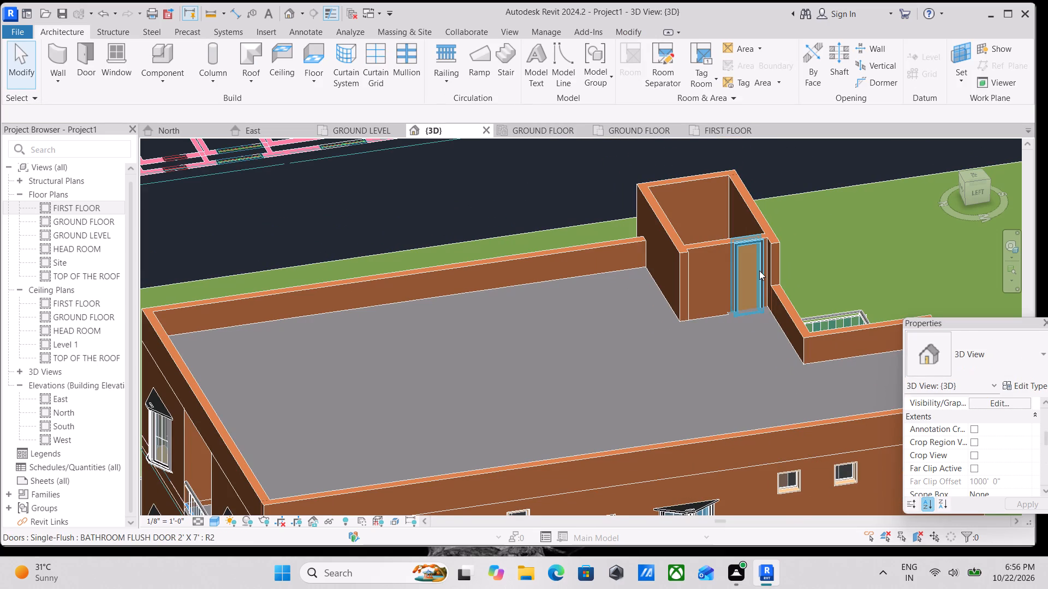
key("Escape")
Place a Fixed 24" x 24" window high in the same head-room wall, between the door and the inner side wall.
scroll(737, 263, "up", 6)
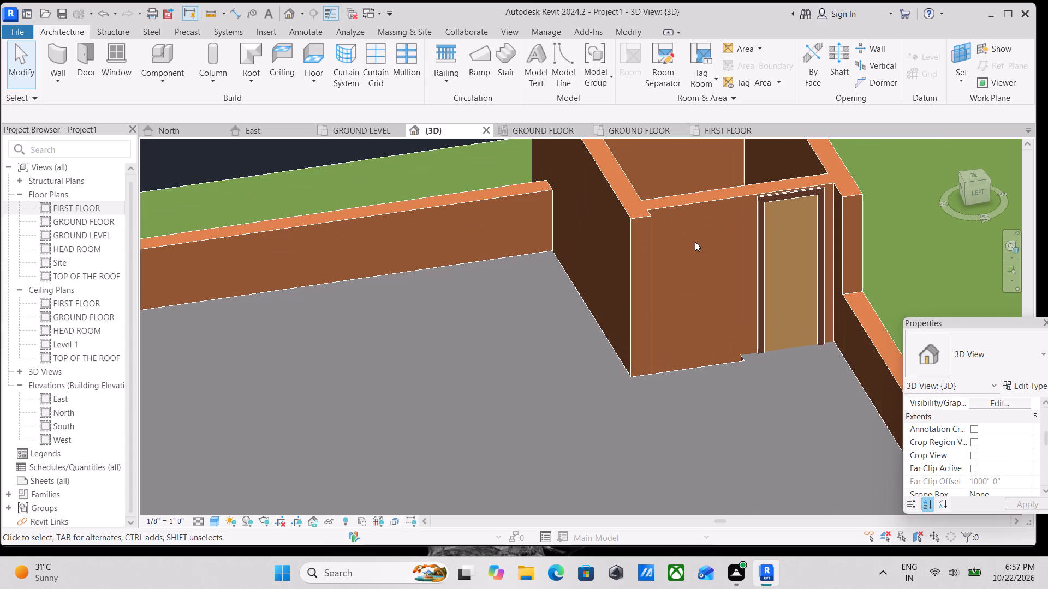
key("w")
key("n")
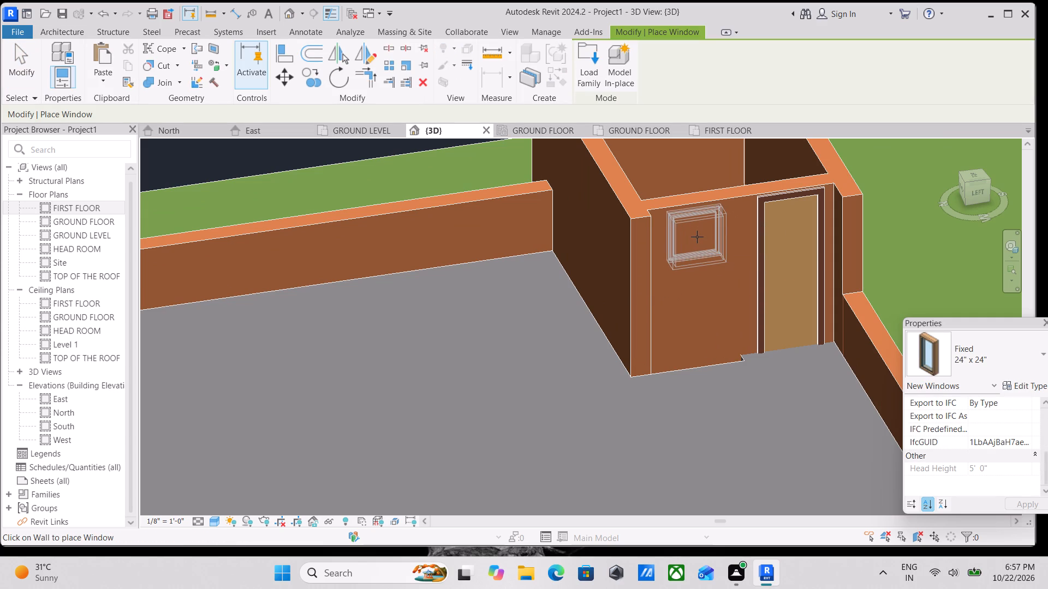
left_click(686, 239)
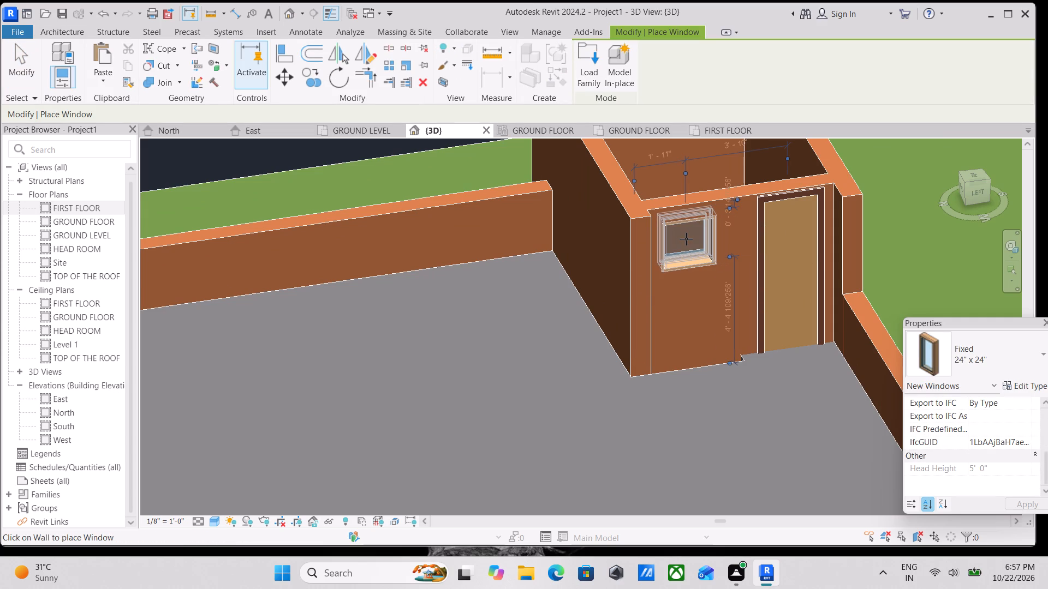
scroll(686, 239, "down", 2)
key("Escape")
scroll(698, 250, "down", 4)
key("Escape")
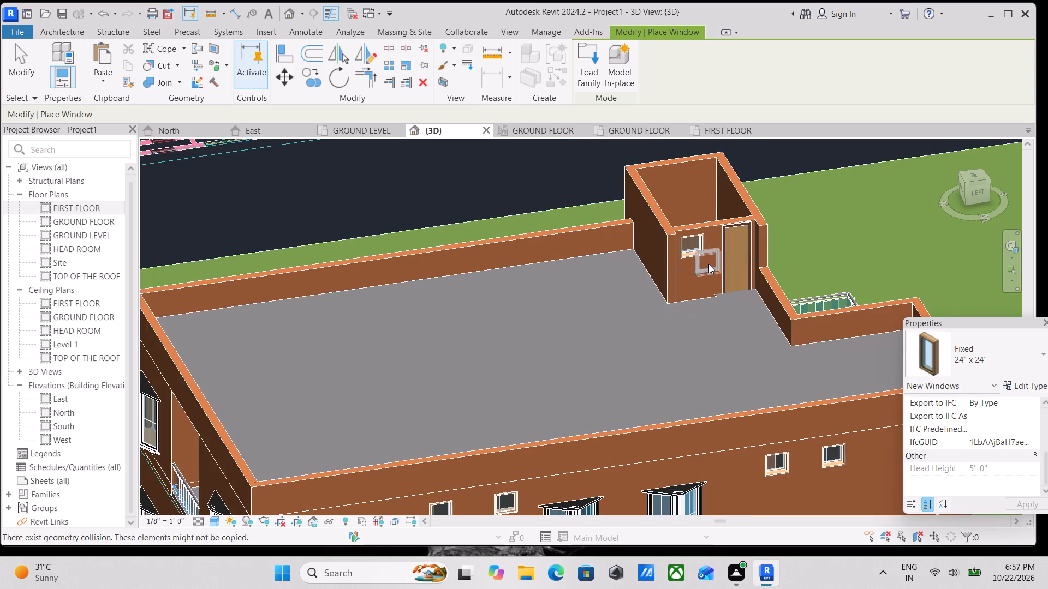
Switch the 3D view of the whole building to the Realistic visual style.
scroll(708, 264, "down", 3)
scroll(721, 306, "down", 2)
middle_click_drag(720, 308, 653, 303, "shift")
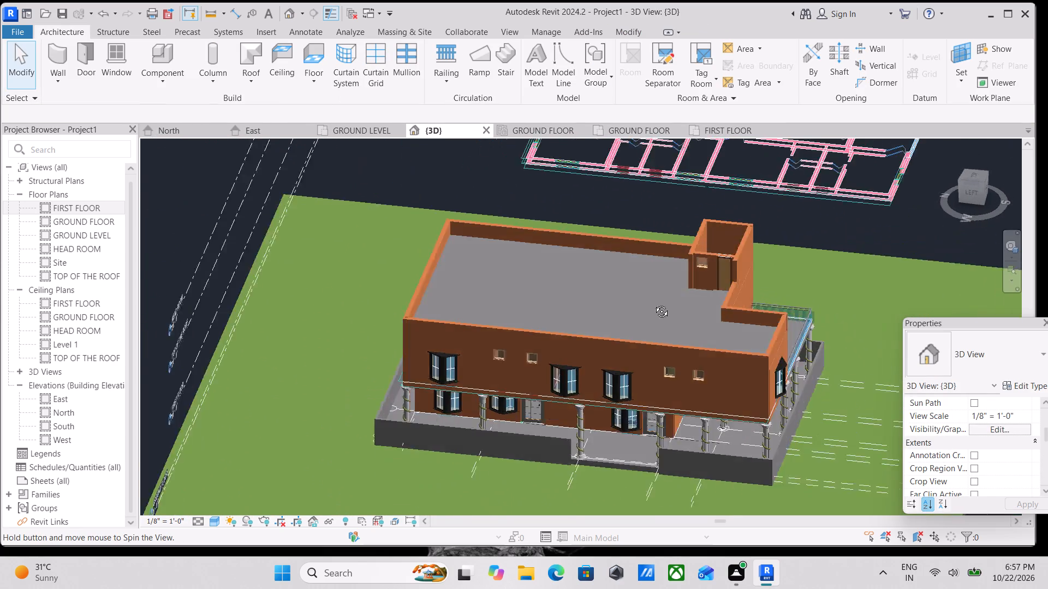
middle_click_drag(653, 303, 779, 313, "shift")
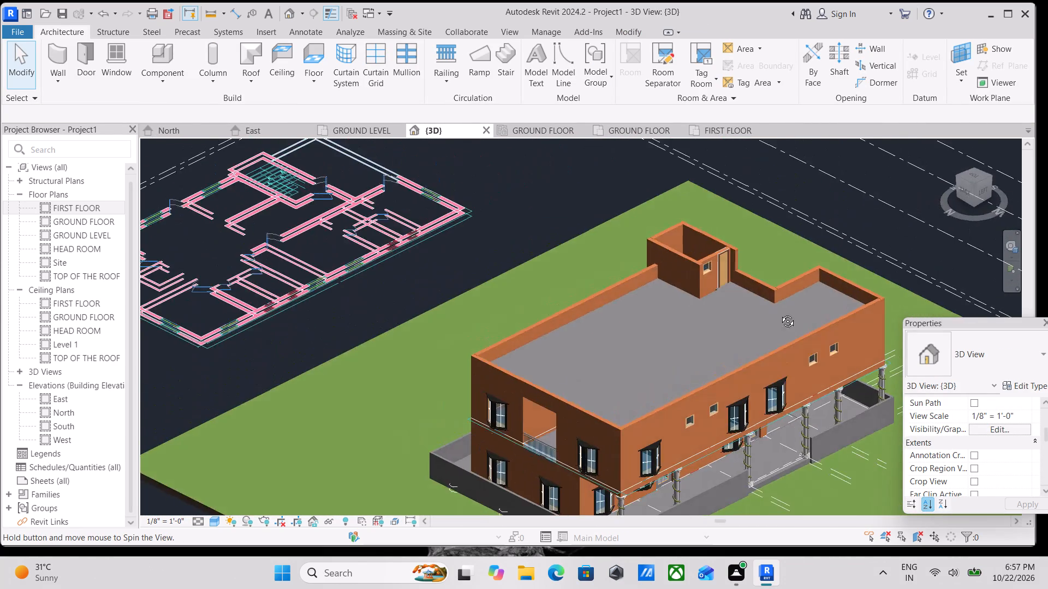
middle_click_drag(779, 313, 830, 142, "shift")
middle_click_drag(800, 252, 666, 371, "shift")
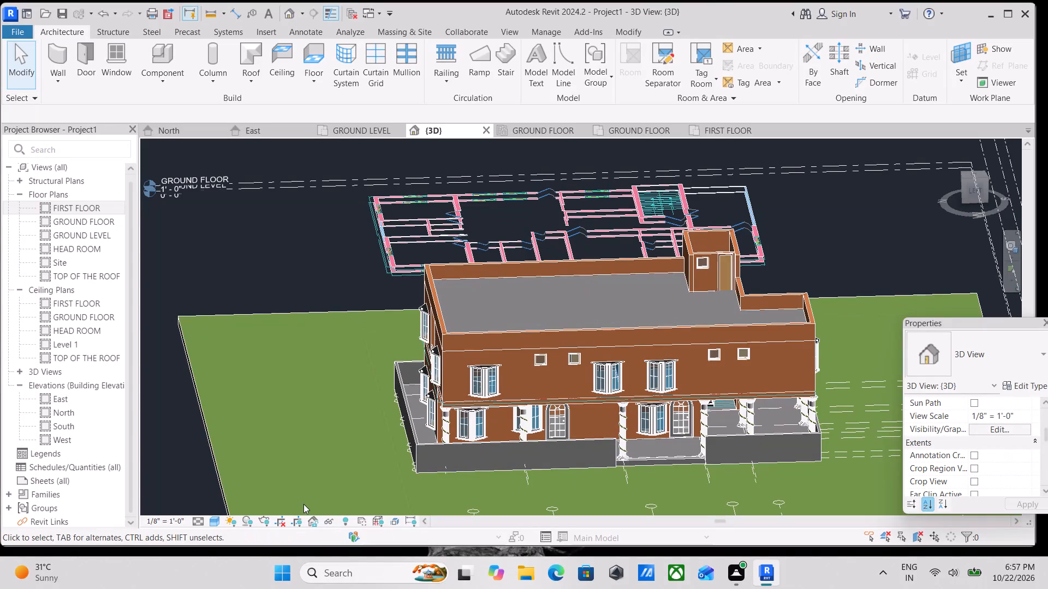
left_click(210, 516)
left_click(213, 506)
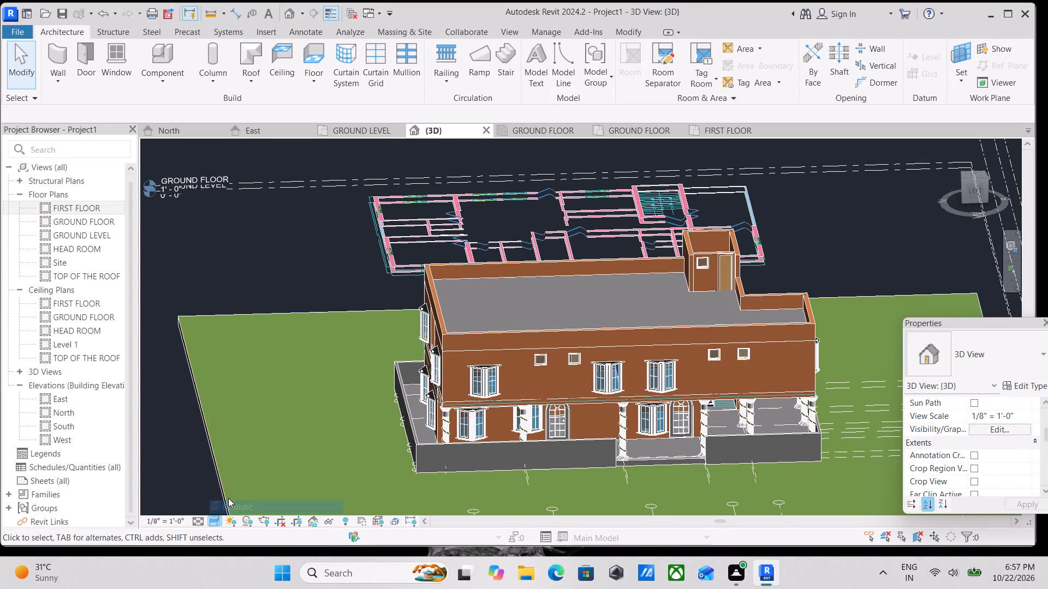
Examine the realistic long columned facade, from the roof parapet and head room down to the porch and boundary wall.
scroll(707, 253, "up", 3)
scroll(698, 339, "up", 3)
scroll(739, 346, "down", 1)
middle_click_drag(730, 323, 674, 225)
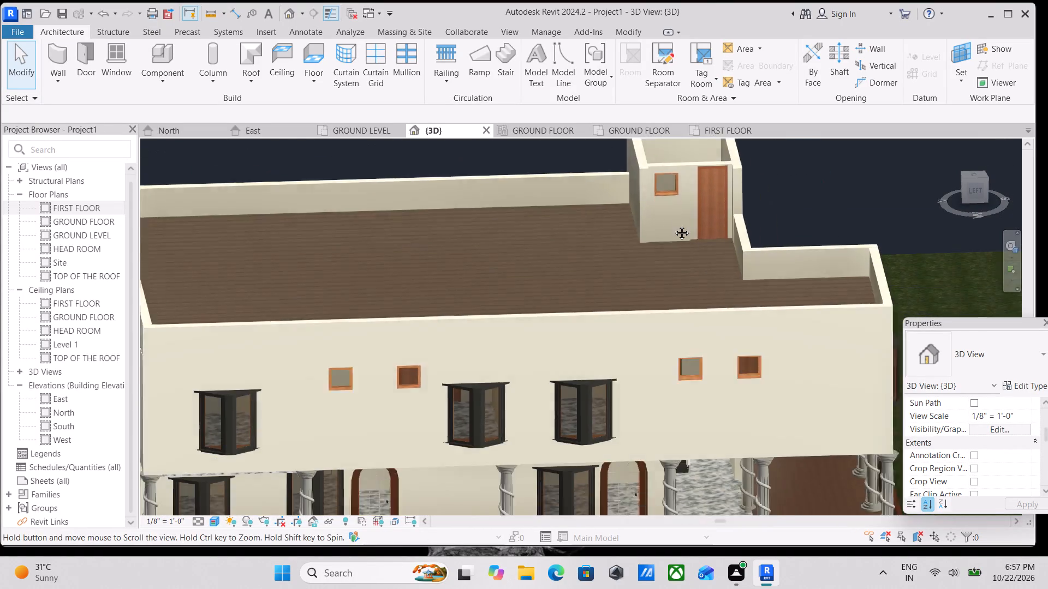
middle_click_drag(674, 225, 670, 218)
scroll(665, 208, "down", 3)
scroll(687, 265, "down", 2)
middle_click_drag(687, 268, 687, 303)
scroll(620, 437, "up", 3)
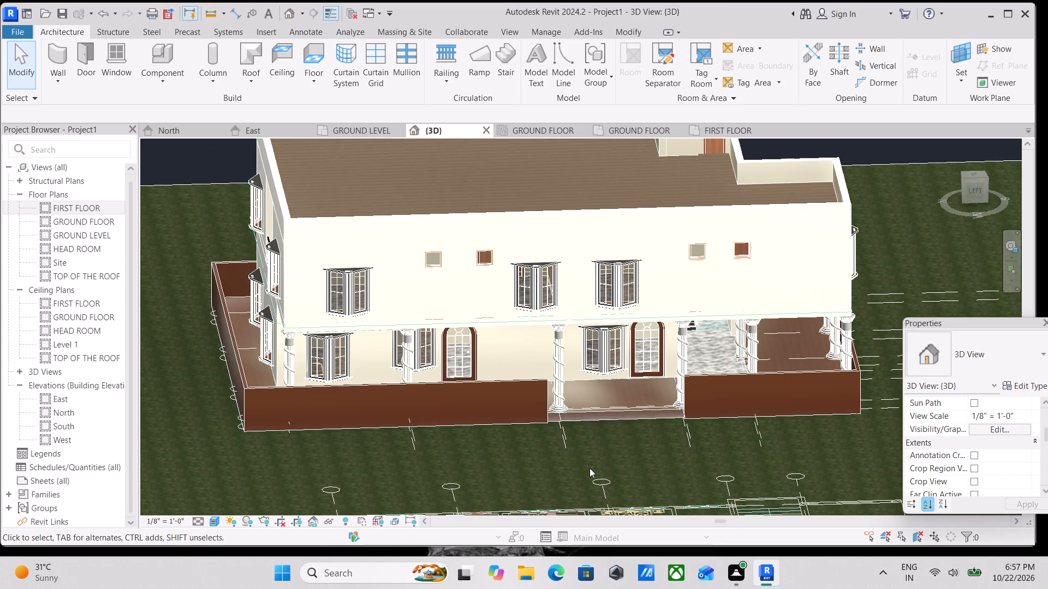
scroll(592, 450, "down", 1)
middle_click_drag(592, 450, 593, 484)
scroll(717, 424, "up", 2)
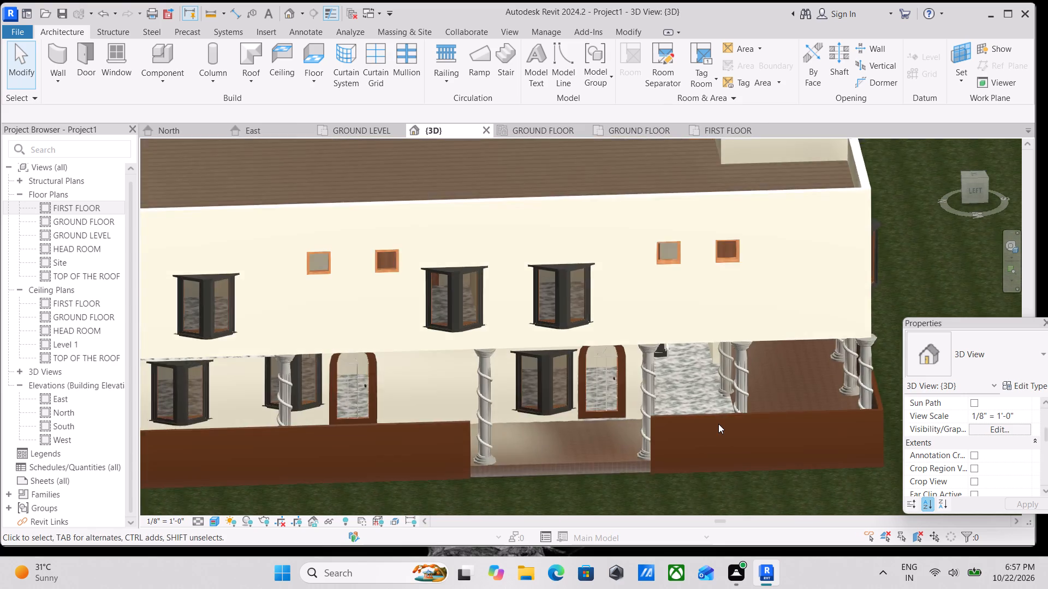
scroll(718, 424, "up", 4)
scroll(718, 424, "down", 3)
middle_click_drag(727, 432, 588, 455)
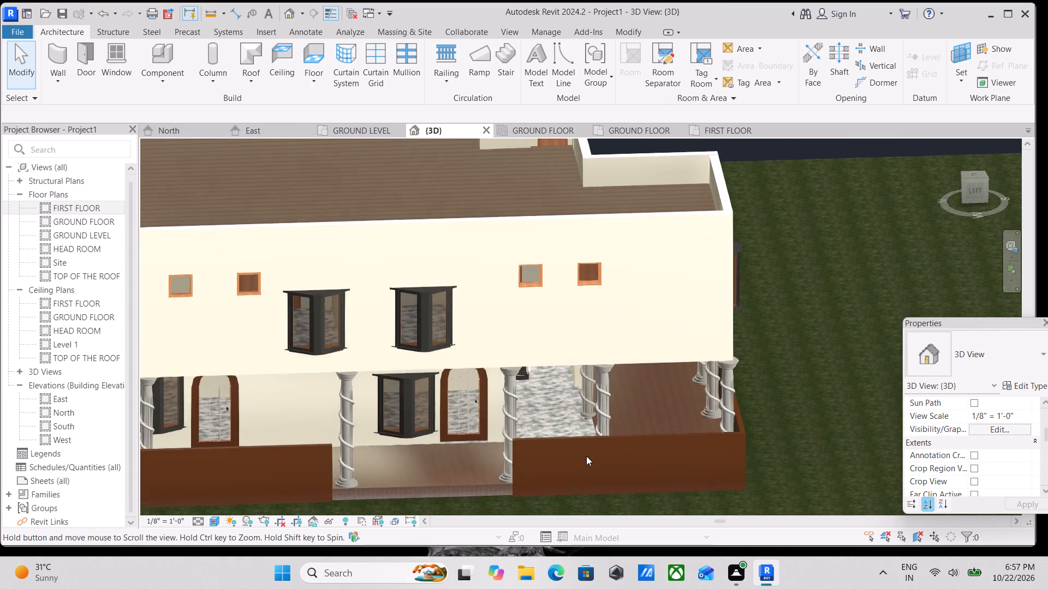
scroll(646, 456, "up", 3)
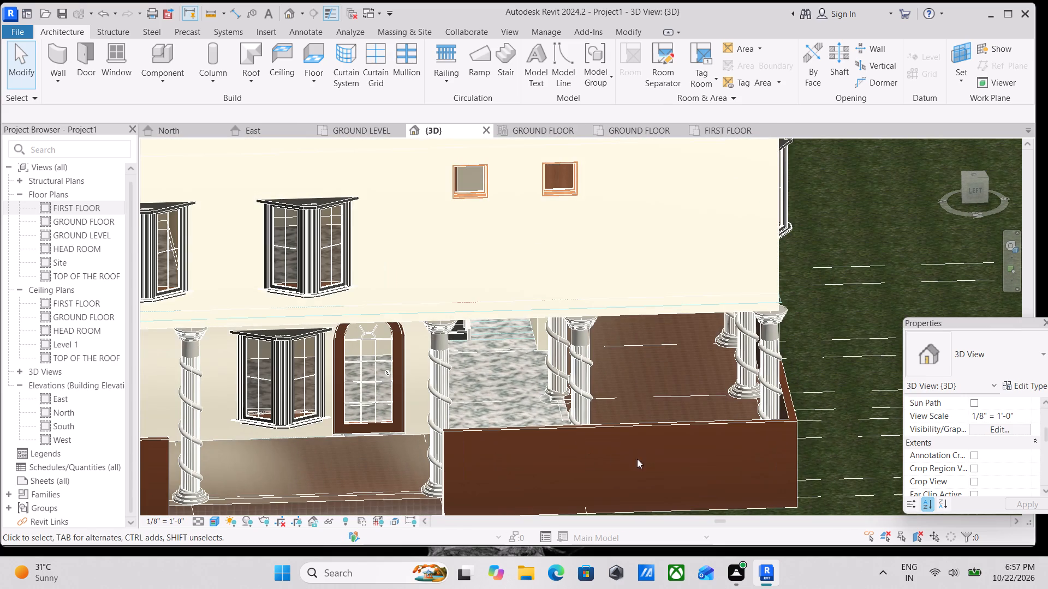
scroll(573, 441, "down", 5)
middle_click_drag(573, 441, 621, 459)
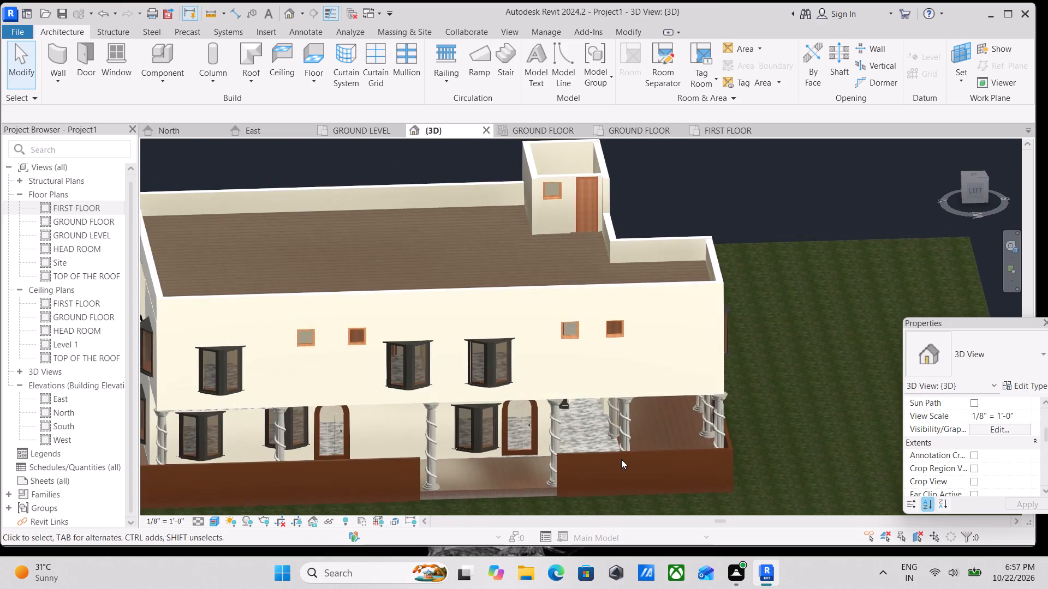
middle_click_drag(607, 408, 612, 498)
middle_click_drag(589, 359, 607, 455)
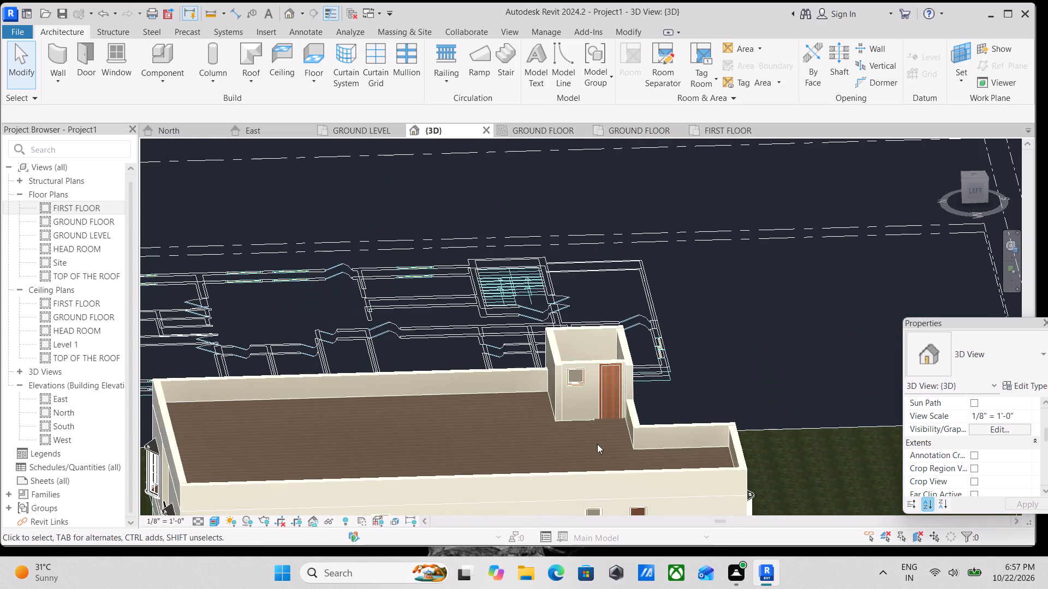
Examine the staircase head room and its joins with the roof parapet from the rear side of the building.
key("Escape")
scroll(559, 404, "up", 2)
middle_click_drag(389, 363, 612, 419, "shift")
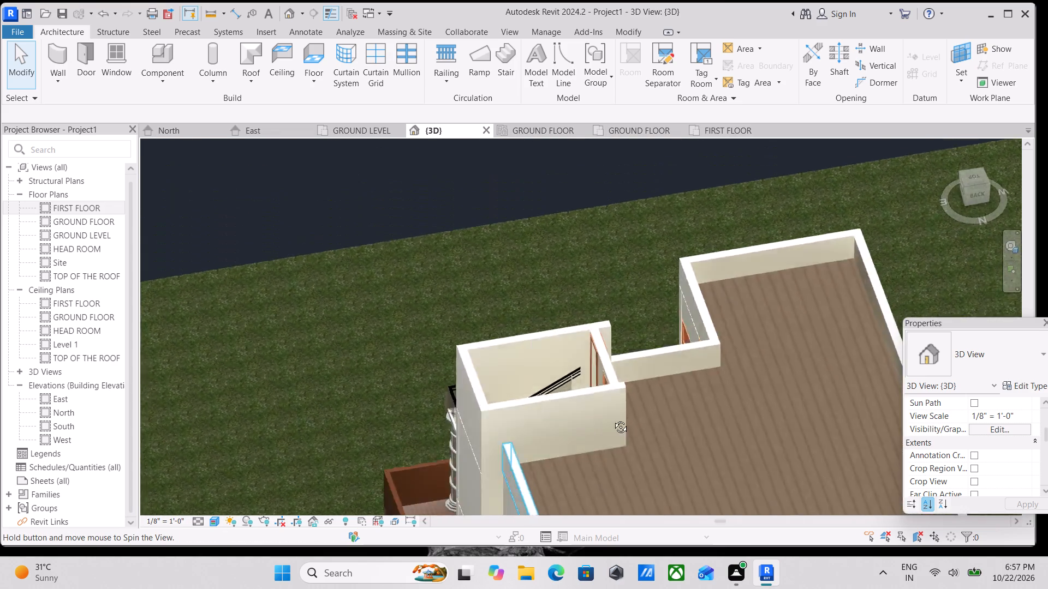
middle_click_drag(612, 419, 659, 402, "shift")
scroll(616, 293, "down", 1, "shift")
scroll(701, 424, "up", 11)
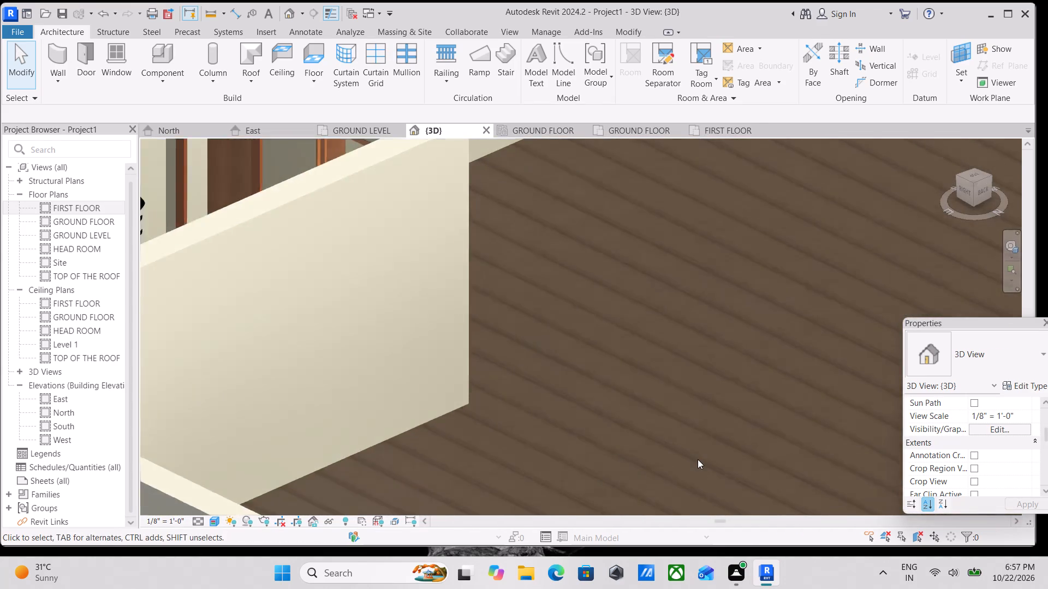
scroll(698, 459, "up", 8)
scroll(692, 459, "down", 20)
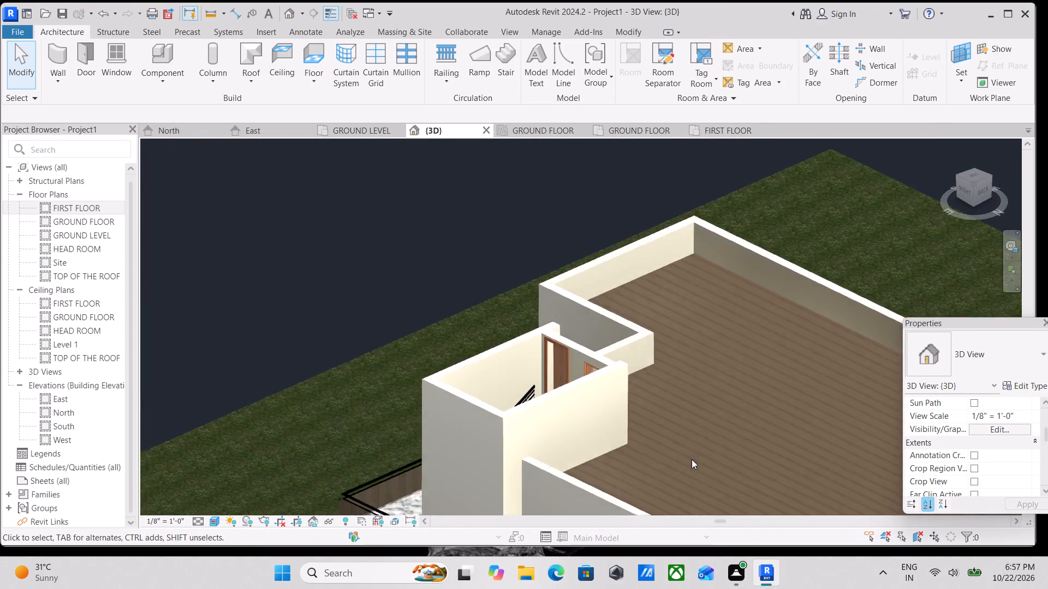
middle_click_drag(692, 459, 720, 432)
scroll(720, 432, "down", 4)
Examine the opposite facade with its casement windows and the first-floor balcony beside the staircase enclosure.
middle_click_drag(720, 432, 850, 400, "shift")
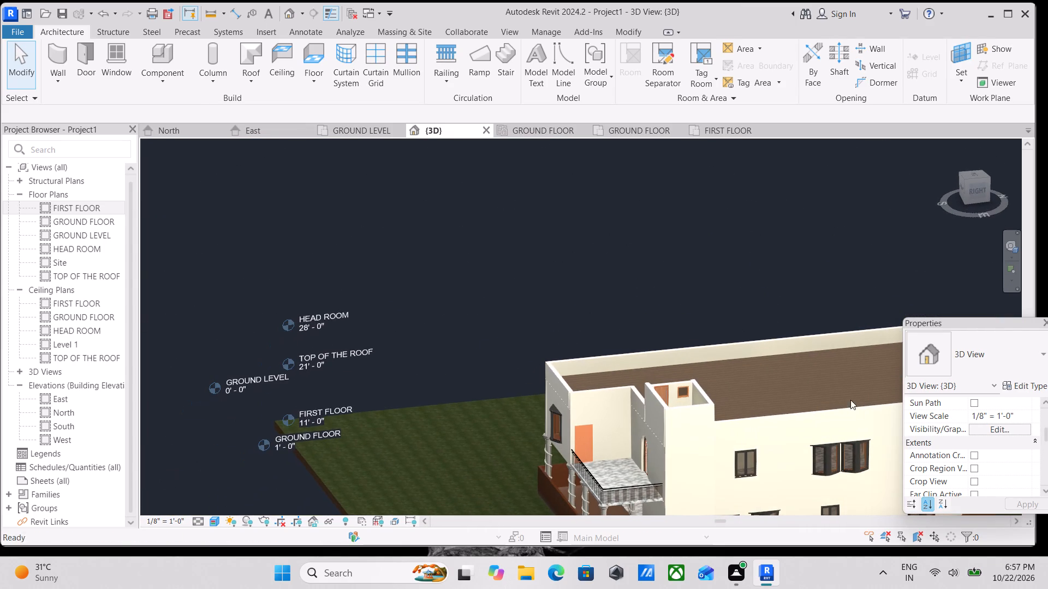
scroll(801, 437, "down", 1)
middle_click_drag(801, 437, 688, 369)
scroll(653, 381, "up", 3)
scroll(640, 384, "down", 1)
middle_click_drag(640, 384, 642, 383)
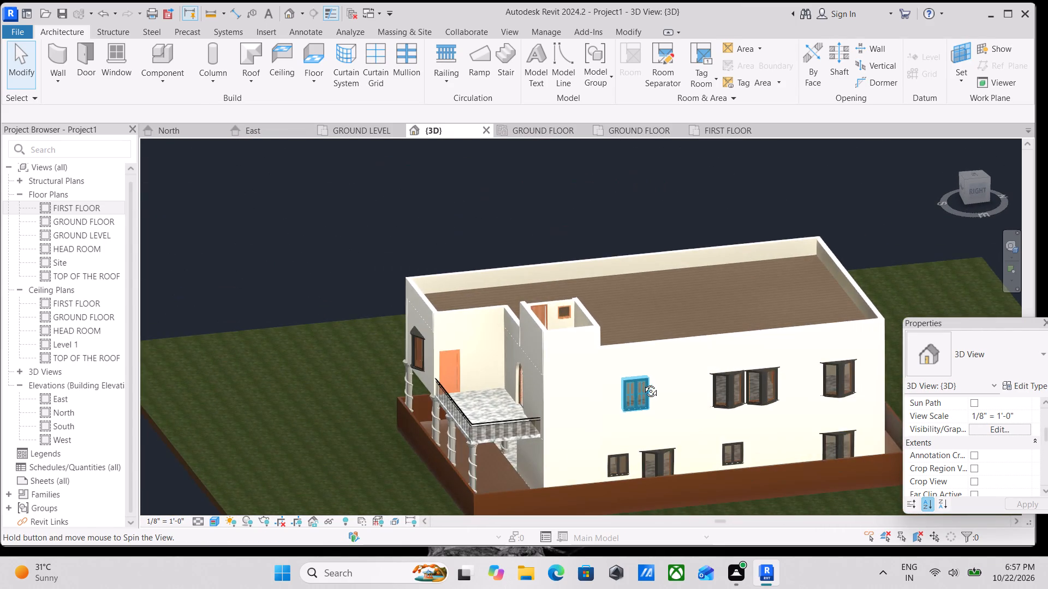
middle_click_drag(642, 383, 624, 383)
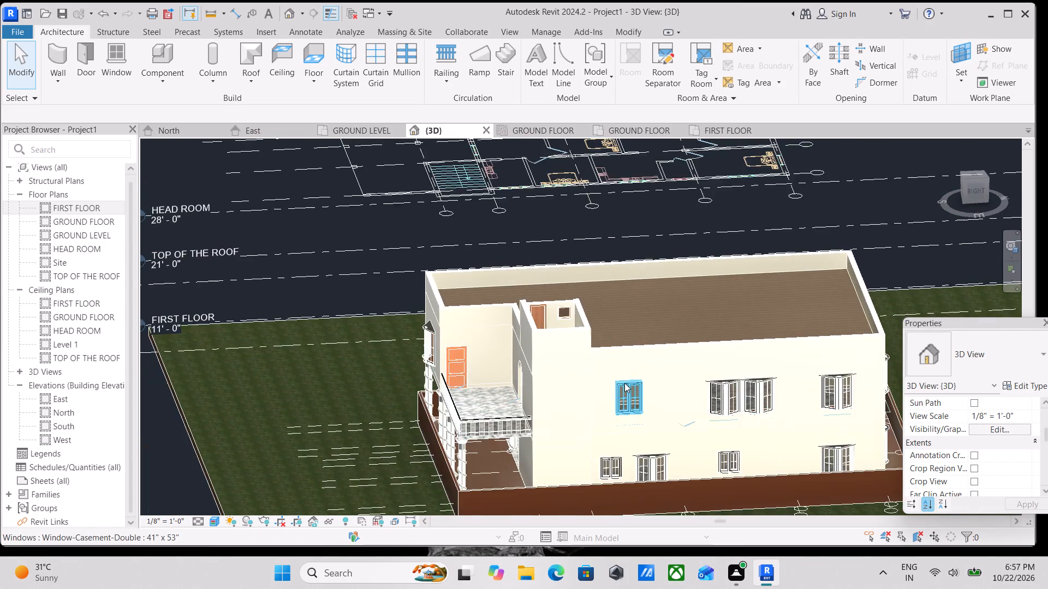
scroll(624, 383, "down", 2)
scroll(745, 416, "up", 3)
scroll(530, 410, "up", 3)
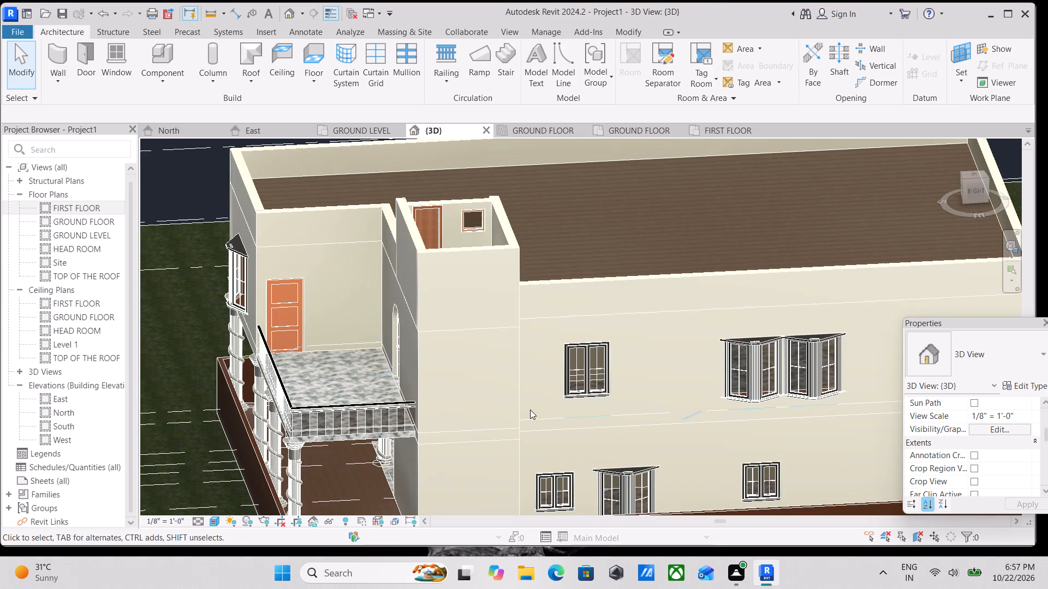
scroll(596, 383, "up", 7)
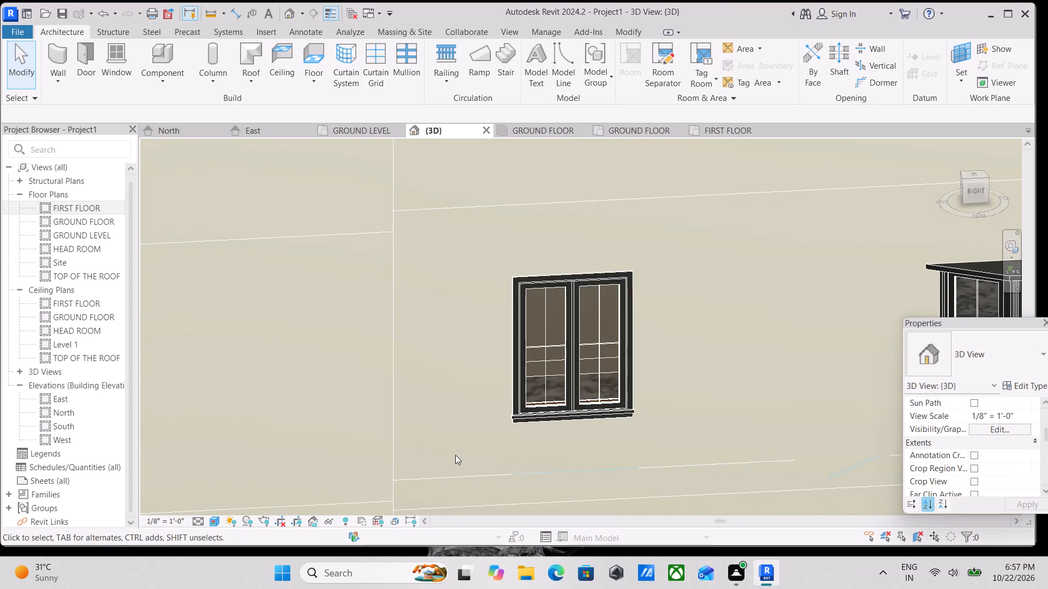
scroll(469, 439, "down", 8)
middle_click_drag(473, 437, 563, 329)
scroll(472, 322, "down", 2)
middle_click_drag(472, 322, 525, 387, "shift")
scroll(390, 318, "up", 3)
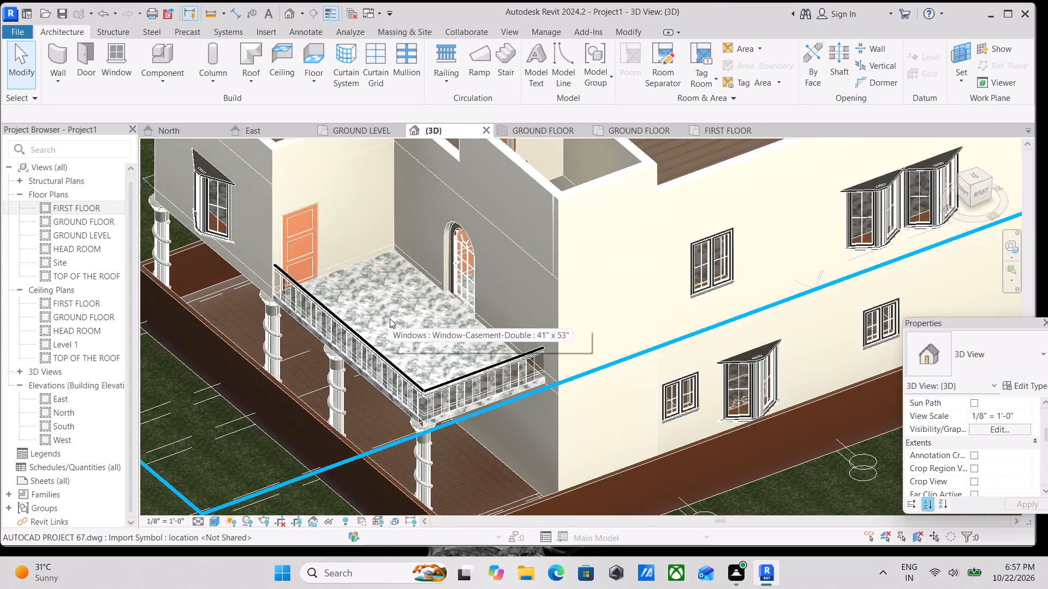
Examine the first-floor balcony with its railing and arched door, and how it sits against the rest of the building.
scroll(390, 318, "down", 3)
middle_click_drag(395, 317, 419, 438)
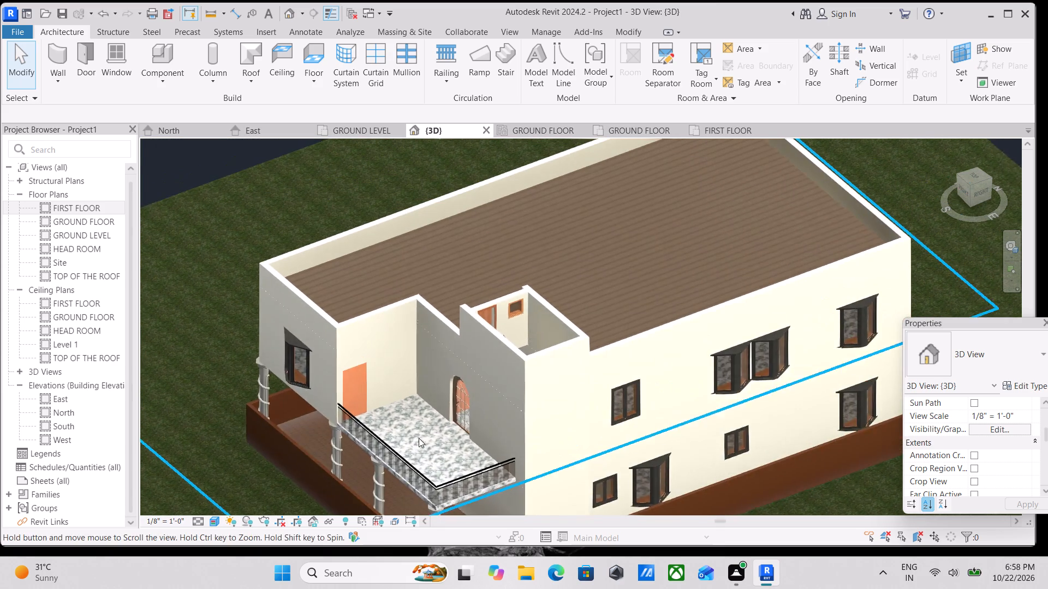
scroll(542, 291, "up", 2)
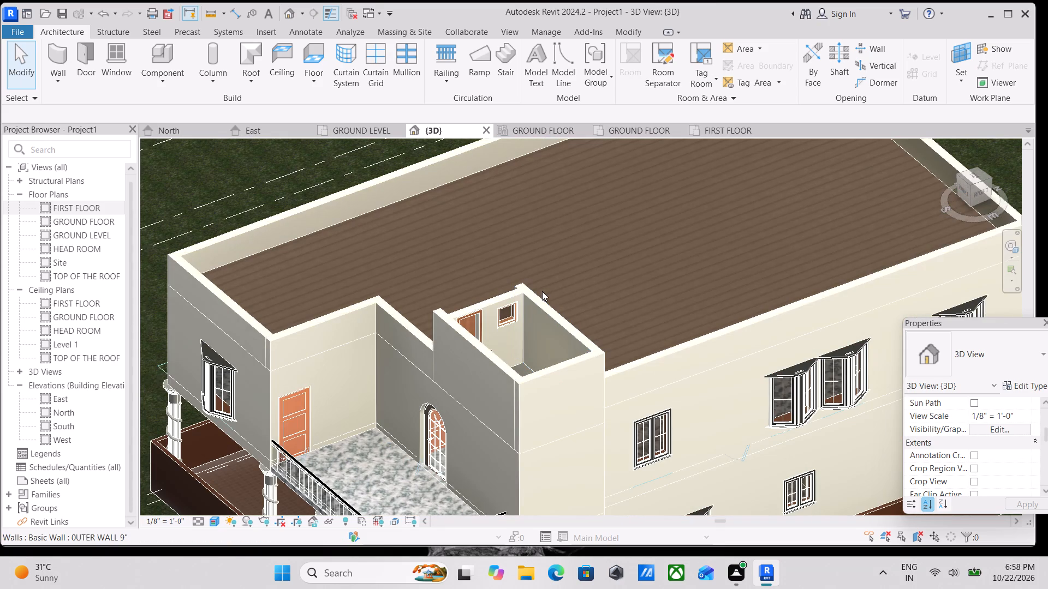
scroll(544, 291, "down", 4)
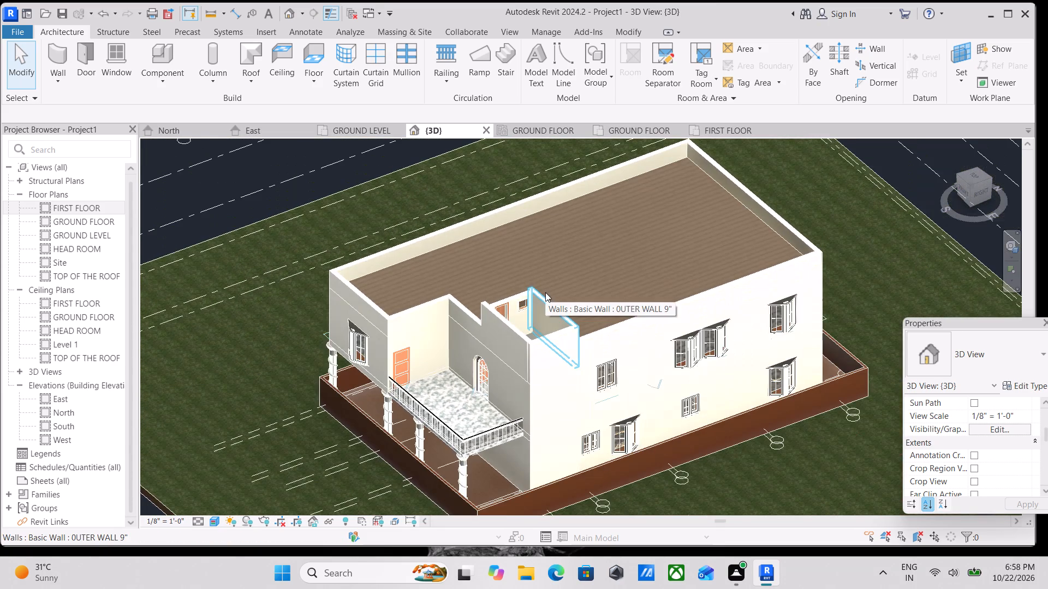
scroll(545, 292, "down", 1)
middle_click_drag(517, 353, 547, 341)
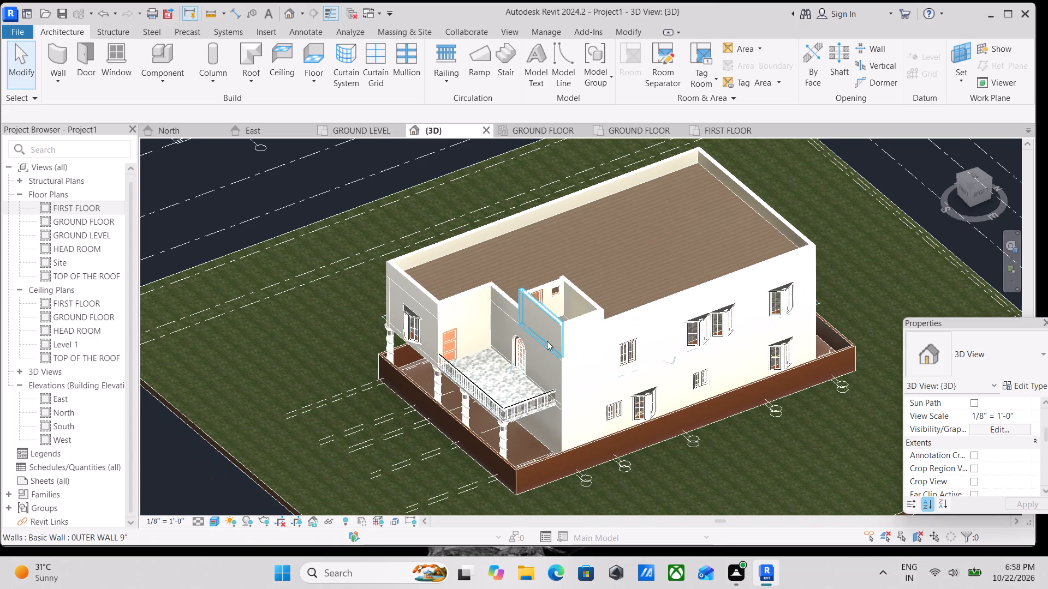
scroll(540, 349, "up", 6)
scroll(482, 367, "up", 3)
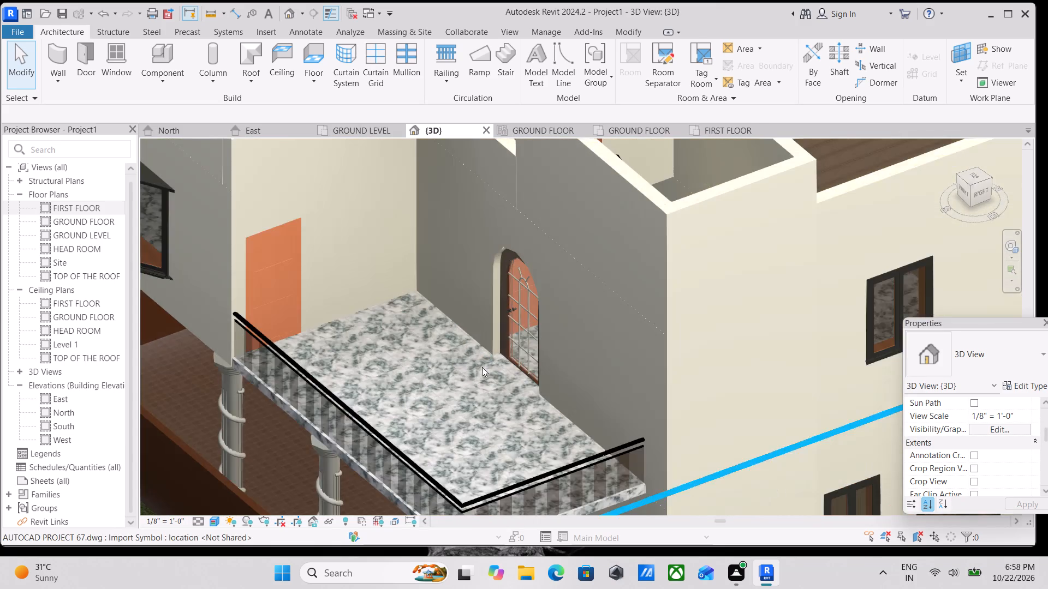
scroll(495, 358, "up", 2)
scroll(496, 358, "down", 5)
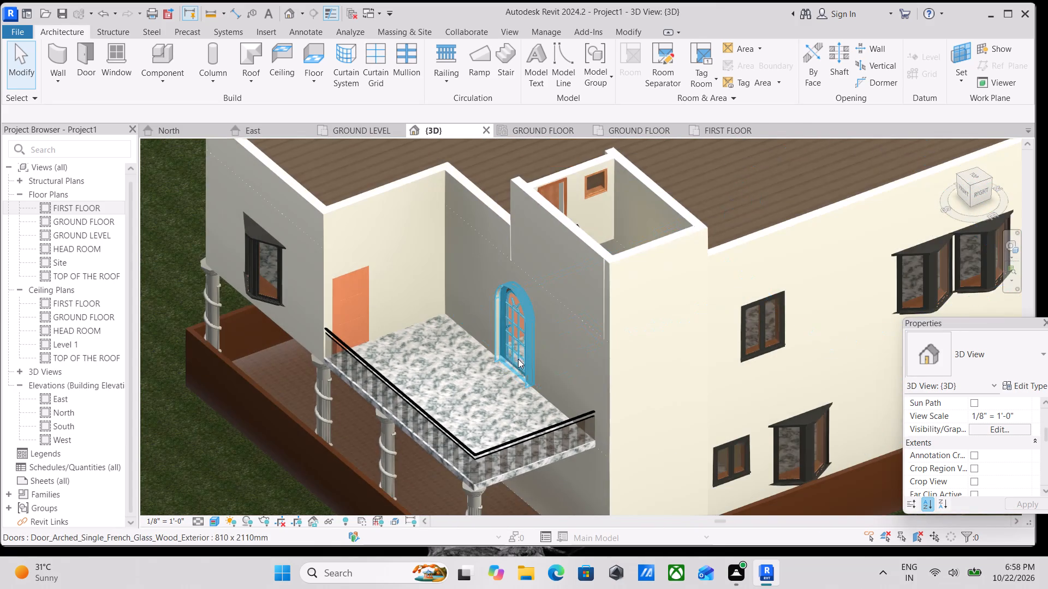
scroll(518, 359, "down", 1)
middle_click_drag(499, 364, 570, 371)
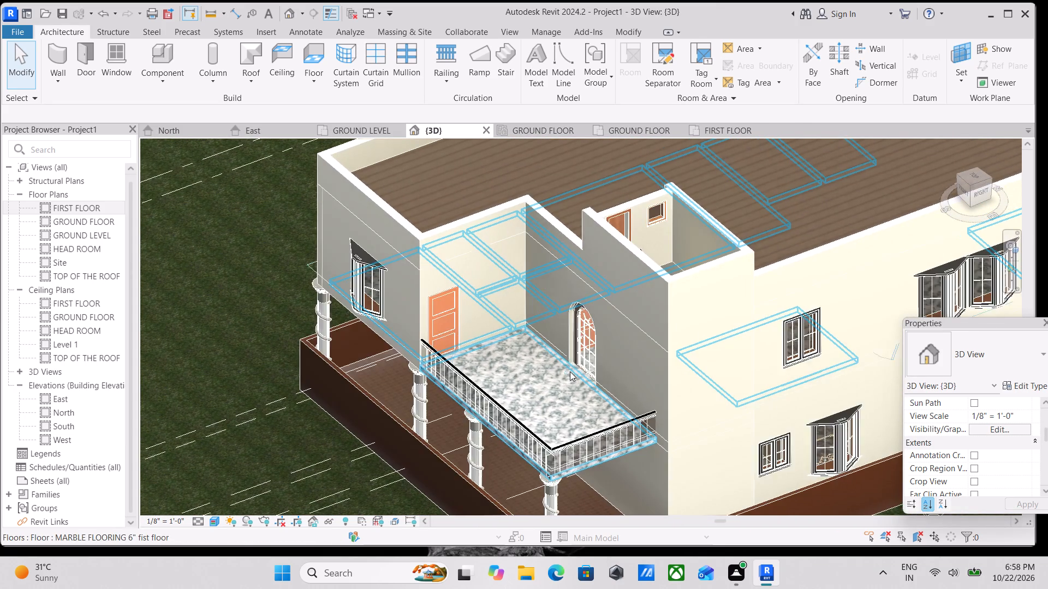
scroll(570, 371, "down", 2)
middle_click_drag(570, 371, 509, 423)
Examine the open top of the staircase head room and the surrounding roof surface and parapet from above.
scroll(643, 236, "up", 5)
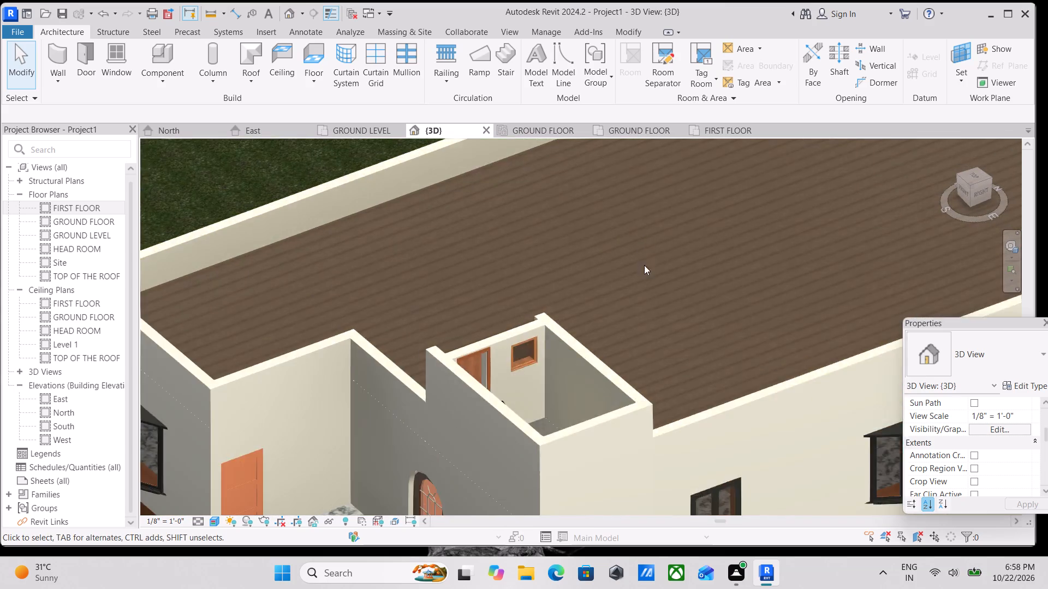
scroll(644, 265, "up", 11)
scroll(581, 347, "down", 16)
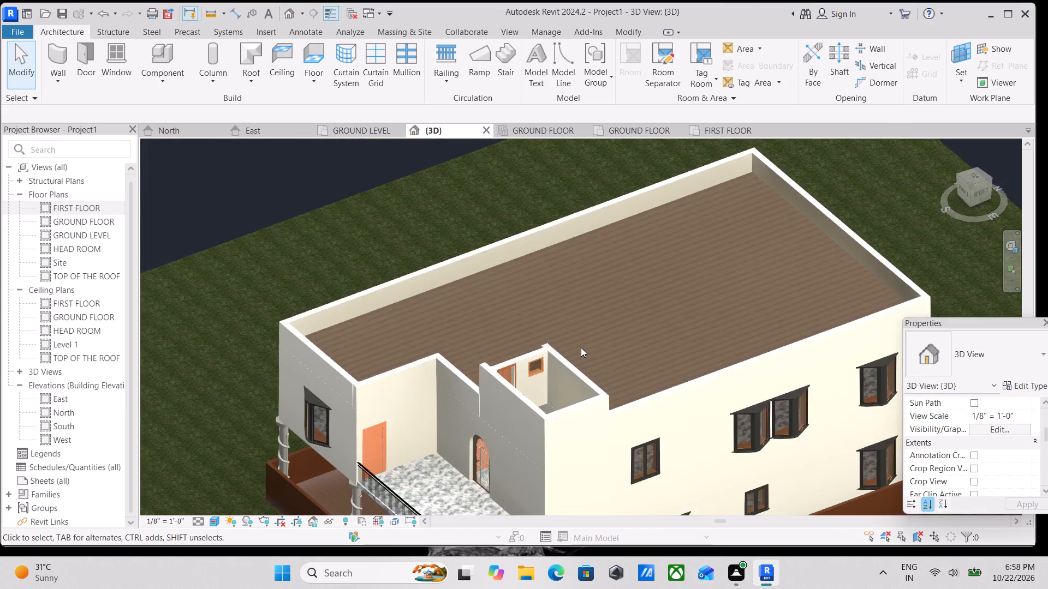
scroll(585, 347, "down", 2)
middle_click_drag(585, 347, 521, 378)
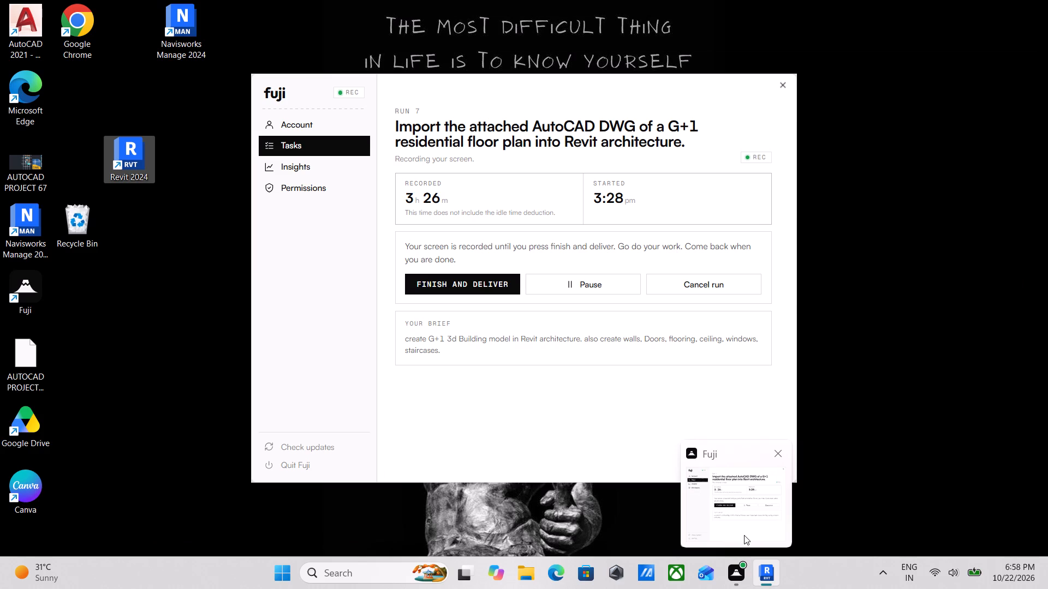
scroll(599, 399, "up", 3)
scroll(469, 446, "up", 2)
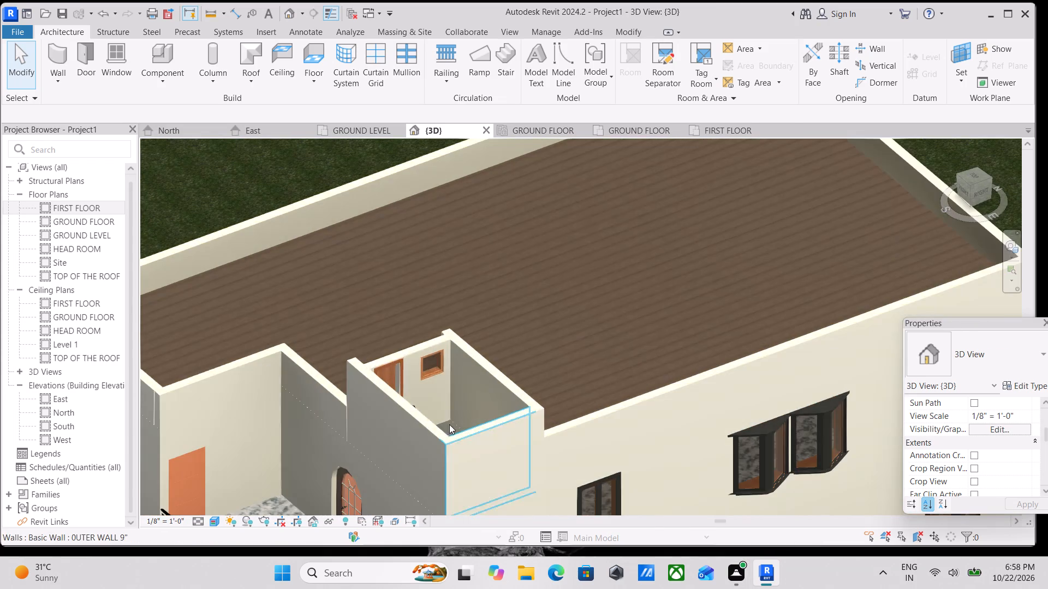
middle_click_drag(441, 408, 487, 398)
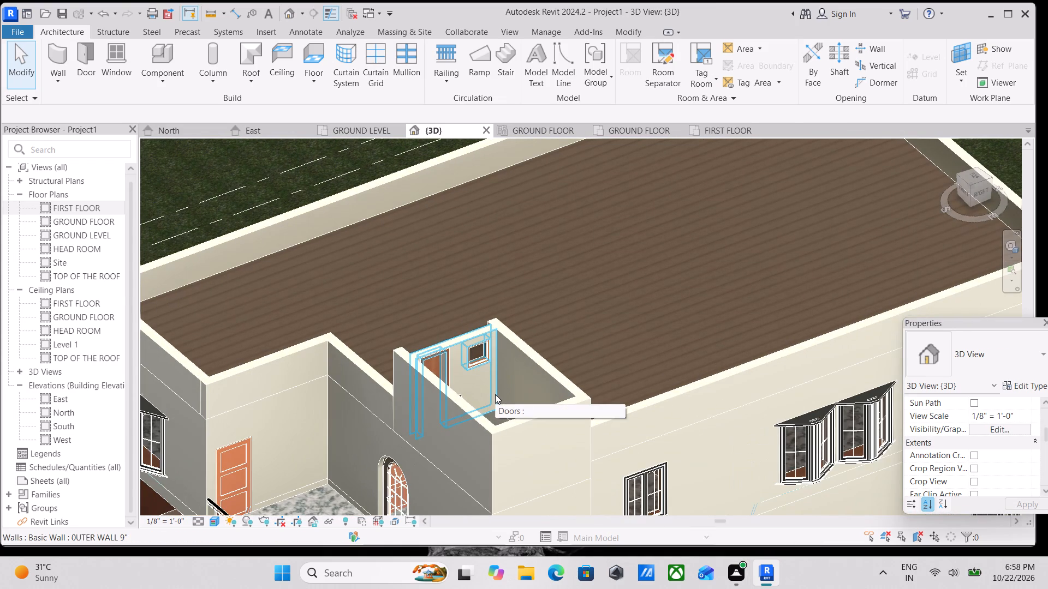
scroll(495, 394, "down", 2)
scroll(390, 470, "down", 5)
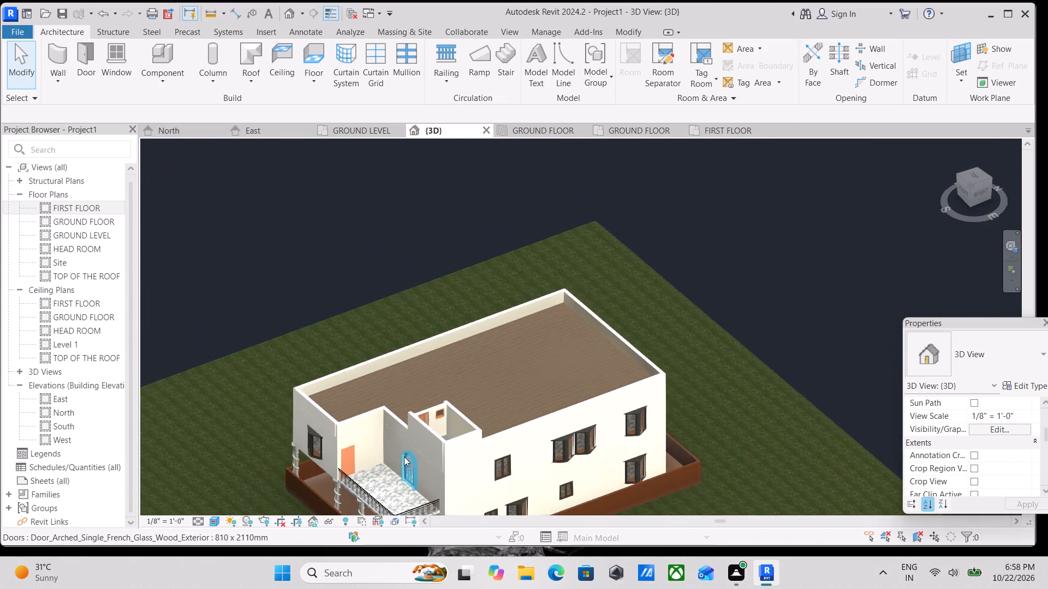
Examine the head room's access door and window from the roof side of the building.
middle_click_drag(404, 477, 662, 383, "shift")
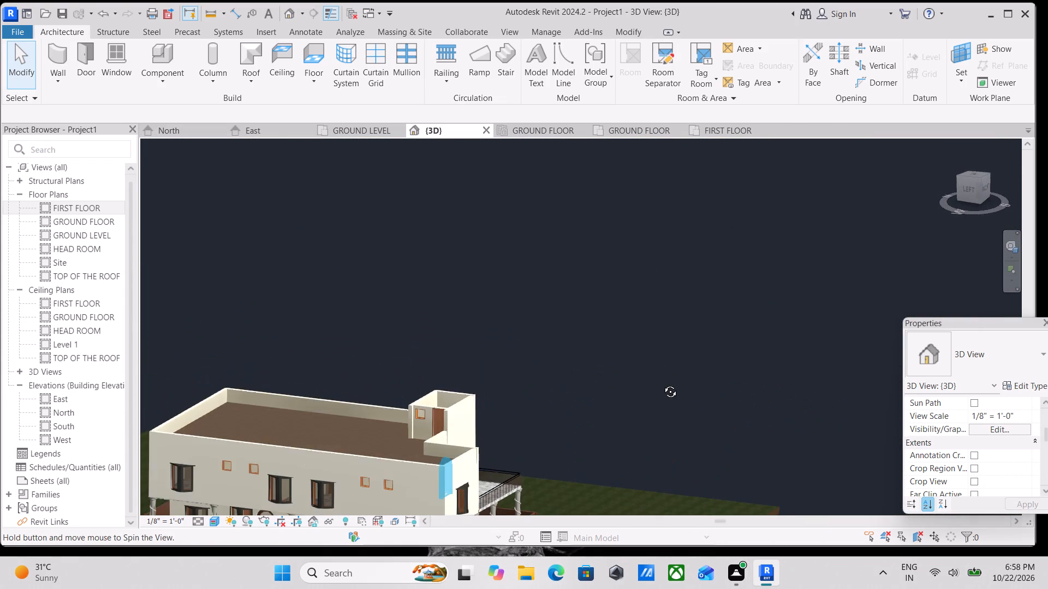
middle_click_drag(662, 383, 603, 414, "shift")
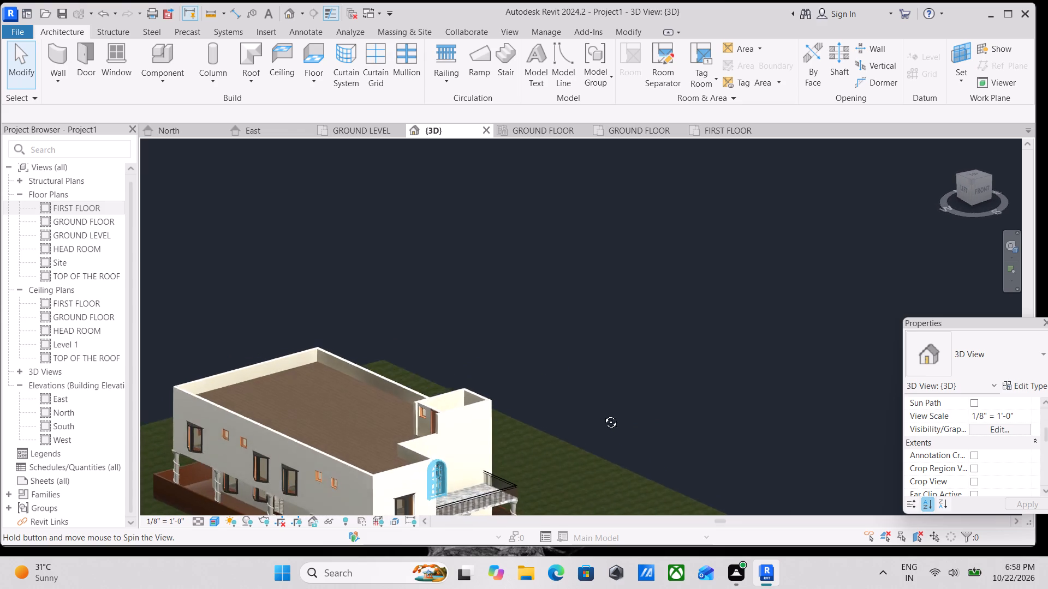
middle_click_drag(603, 414, 511, 439, "shift")
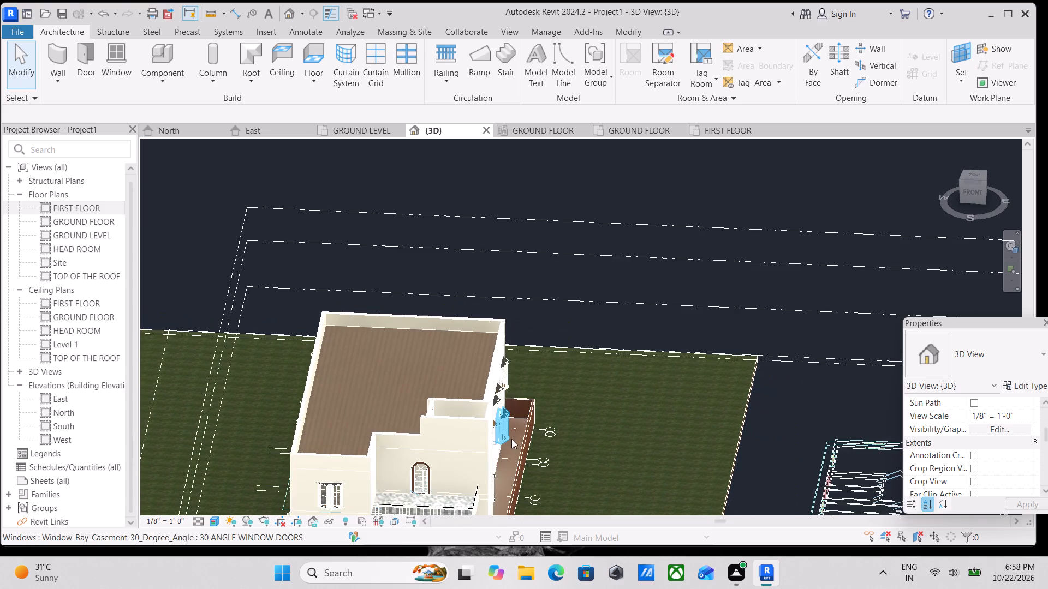
key("Escape")
scroll(445, 431, "up", 3)
scroll(446, 459, "down", 3)
middle_click_drag(446, 459, 622, 414, "shift")
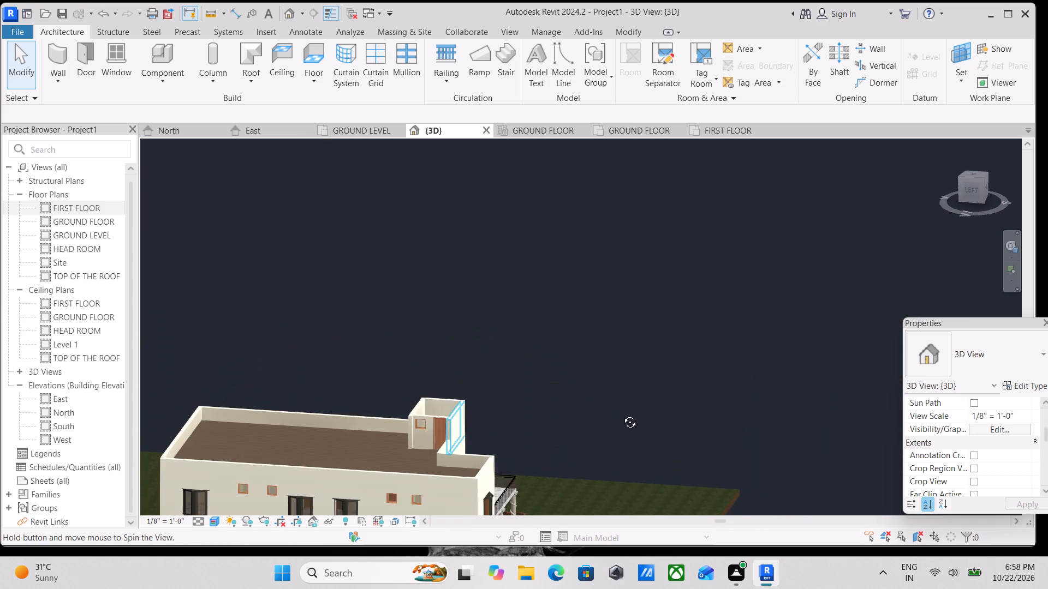
middle_click_drag(622, 414, 641, 448, "shift")
scroll(444, 384, "up", 5)
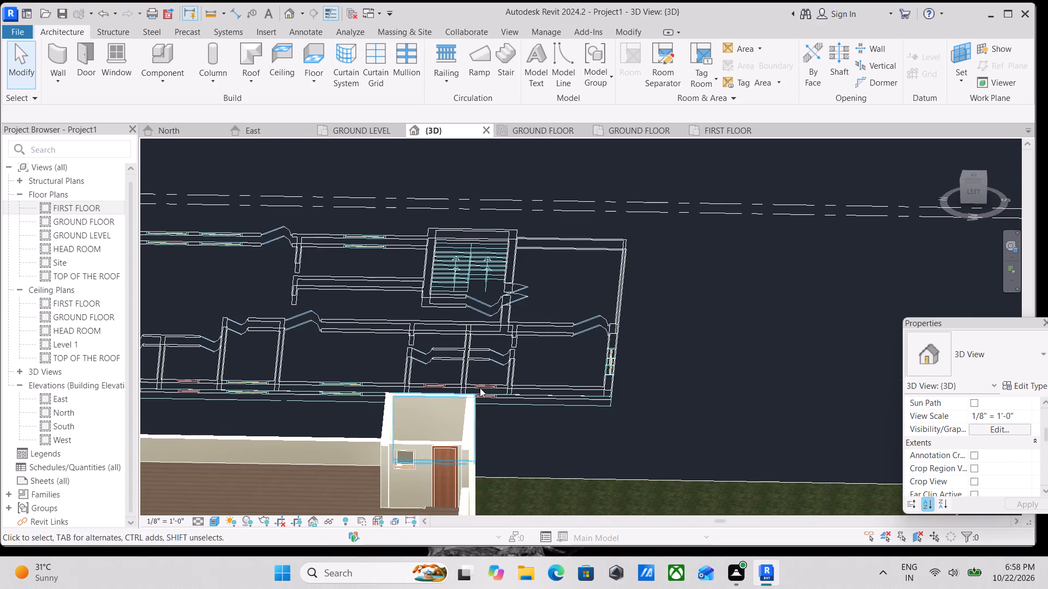
Examine the front elevation of the building against its levels, comparing the head room walls with the HEAD ROOM level.
left_click(985, 189)
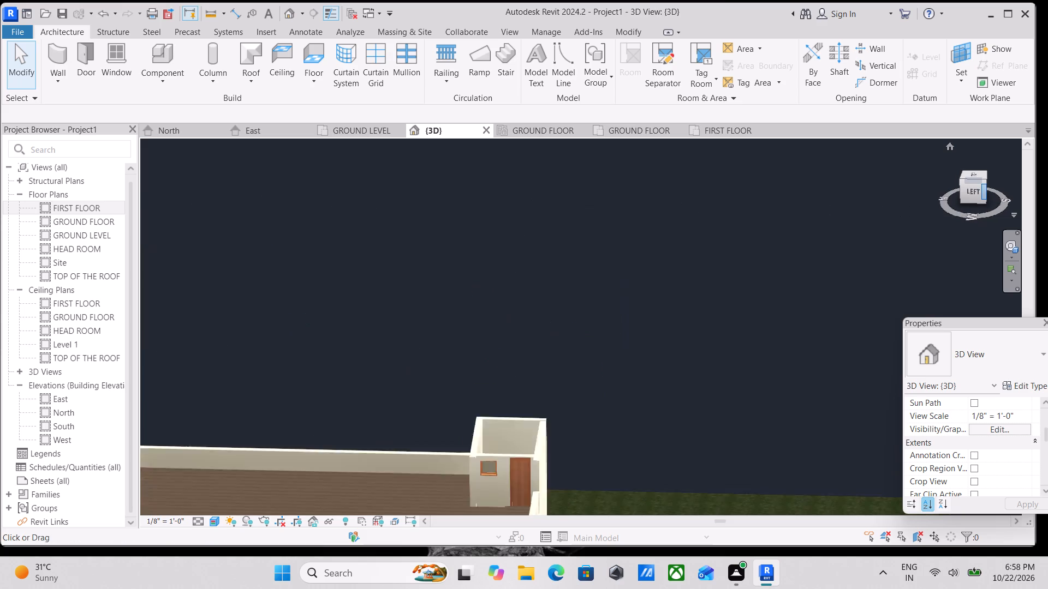
scroll(598, 300, "up", 2)
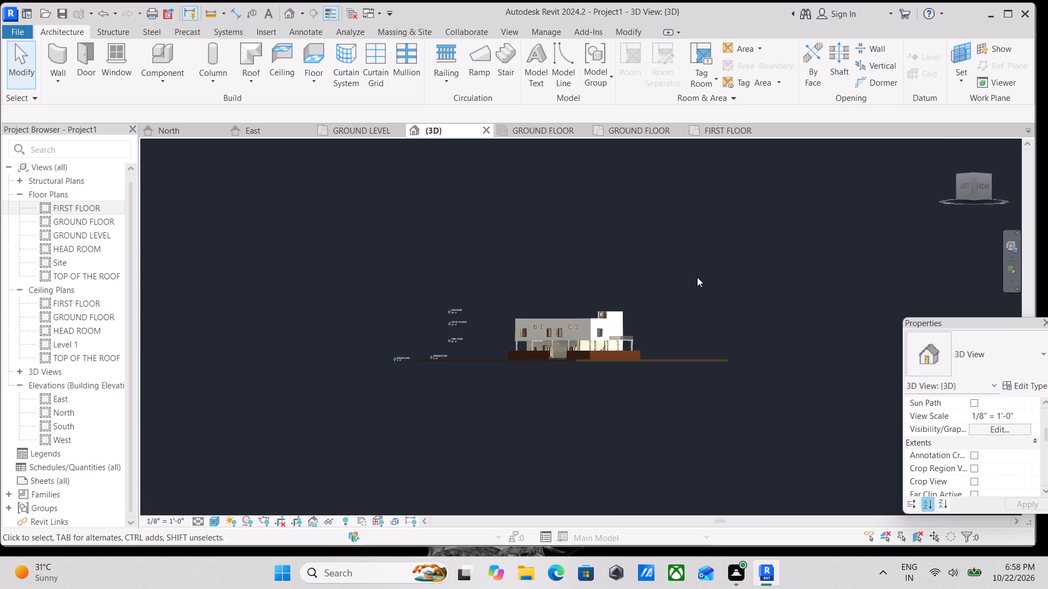
left_click(983, 181)
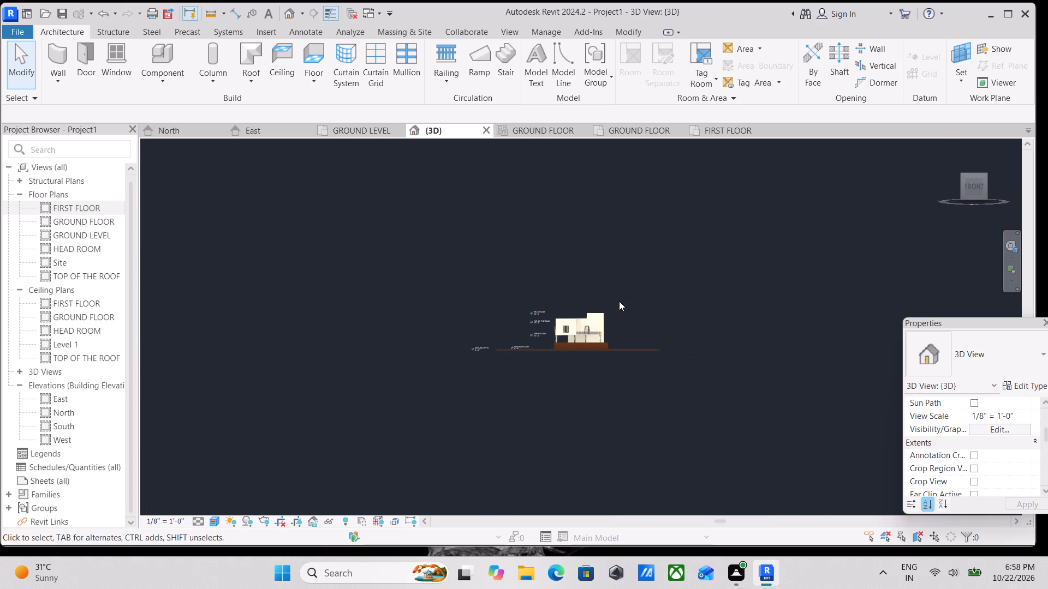
scroll(619, 301, "up", 7)
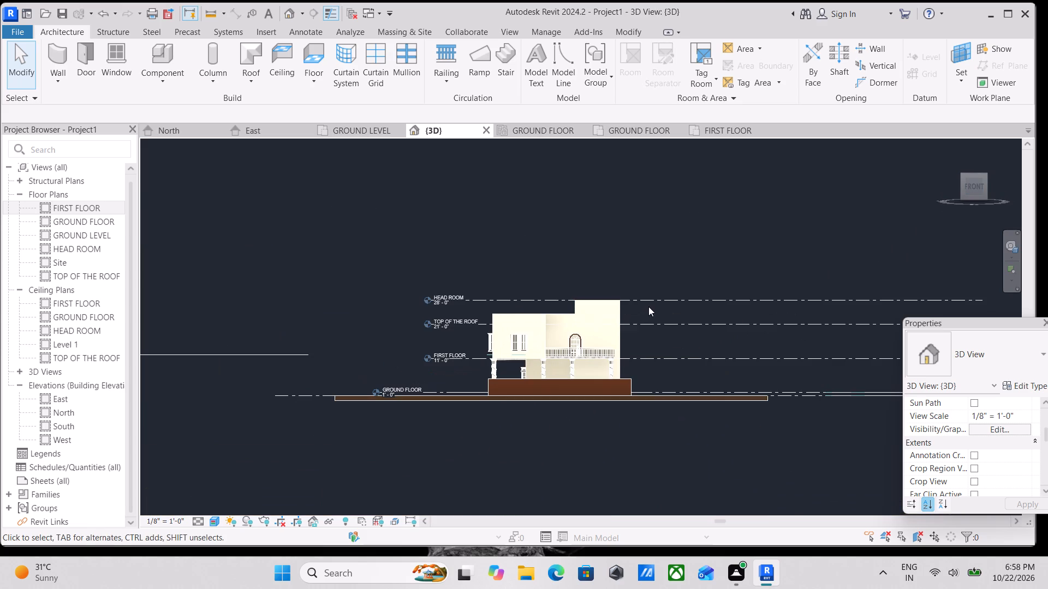
scroll(601, 311, "down", 1)
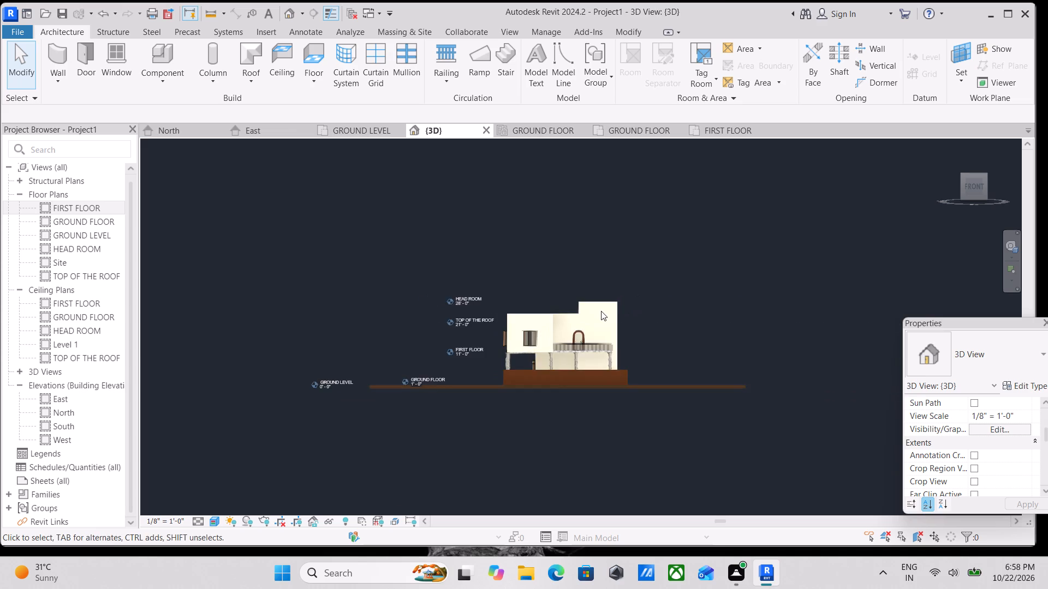
scroll(601, 311, "up", 5)
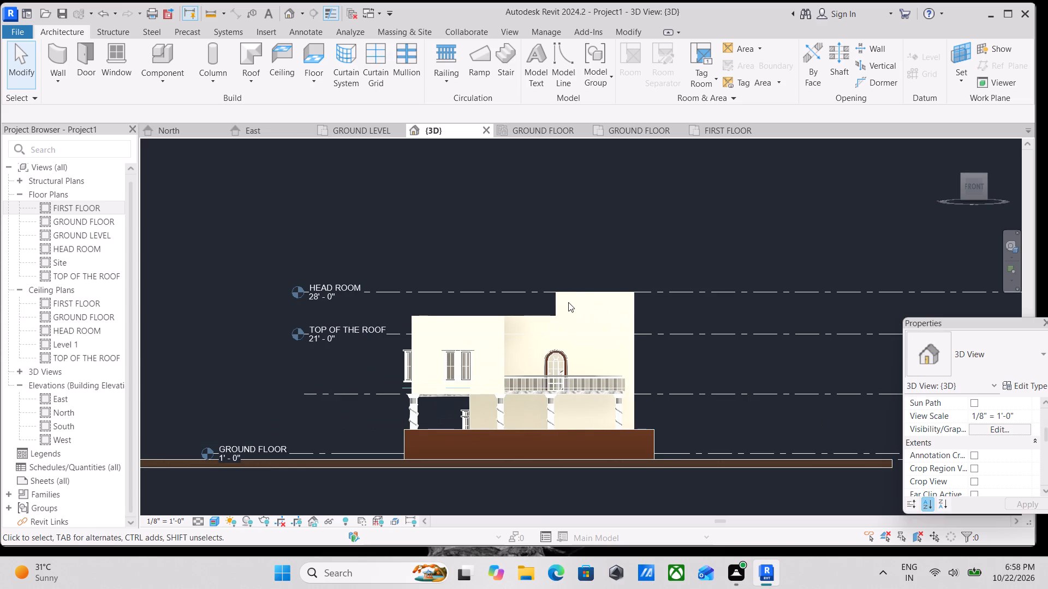
scroll(568, 302, "down", 1)
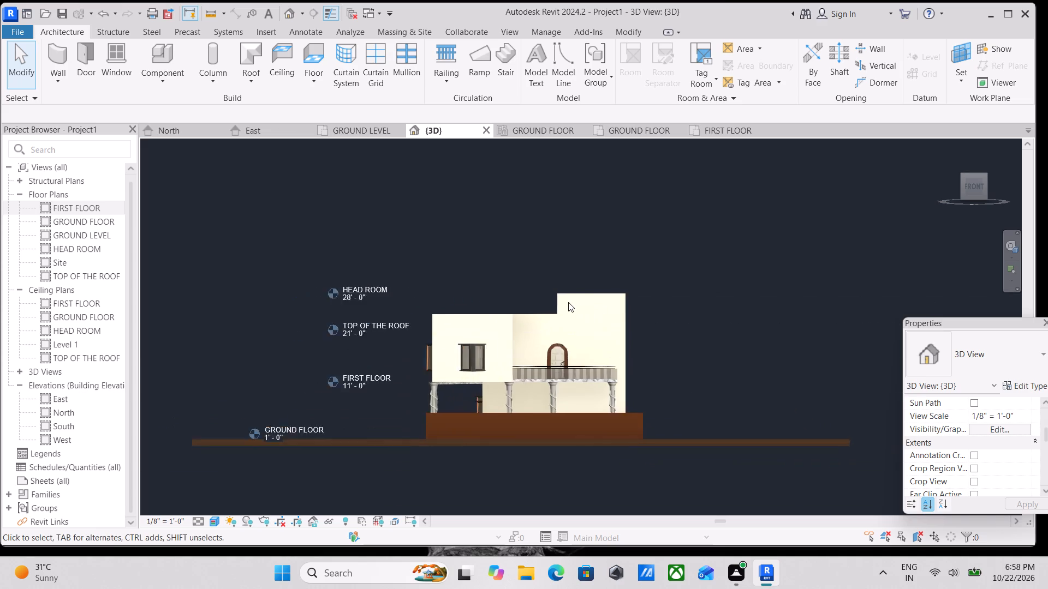
scroll(568, 302, "down", 1)
middle_click_drag(568, 302, 626, 469, "shift")
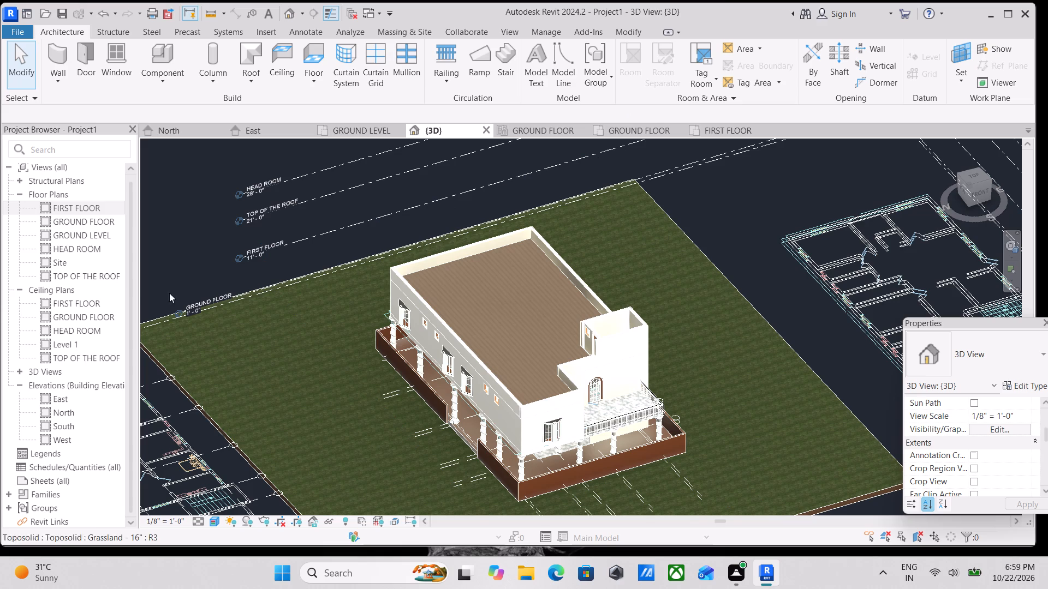
Open the HEAD ROOM floor plan and set its visual style to Wireframe.
double_click(68, 244)
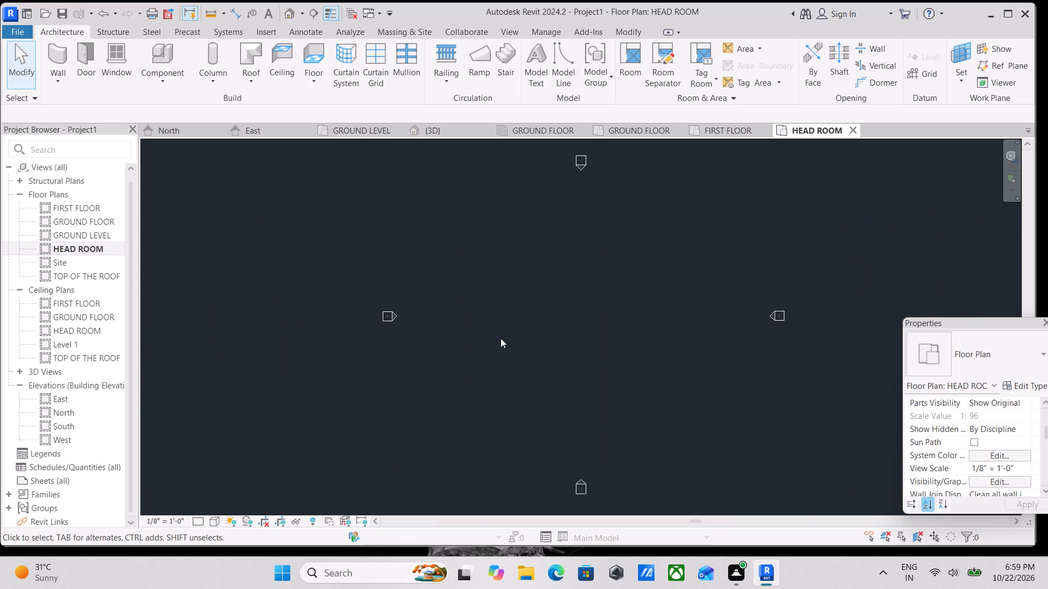
left_click(213, 521)
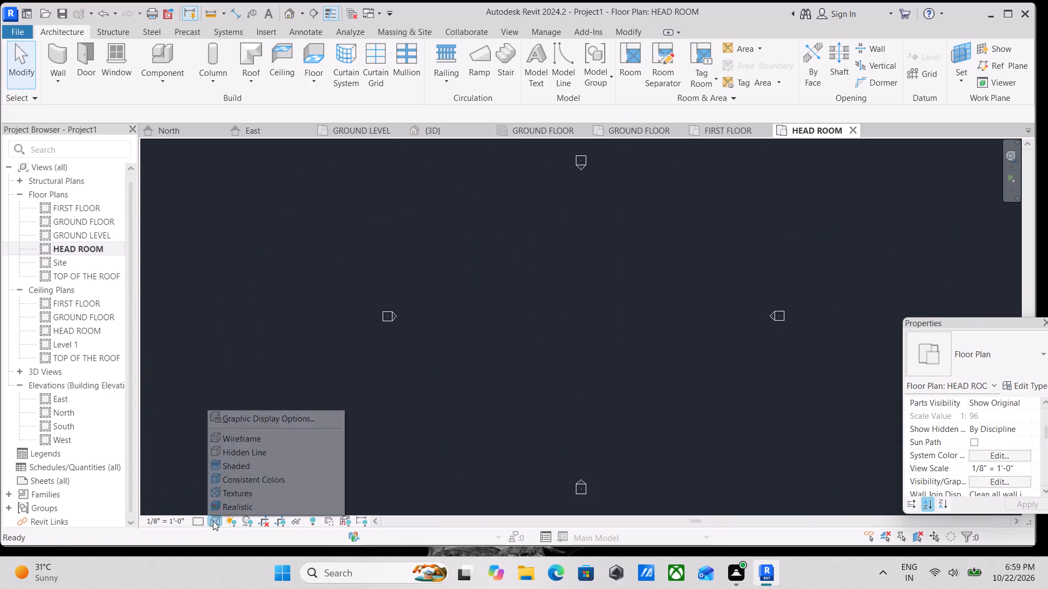
left_click(241, 436)
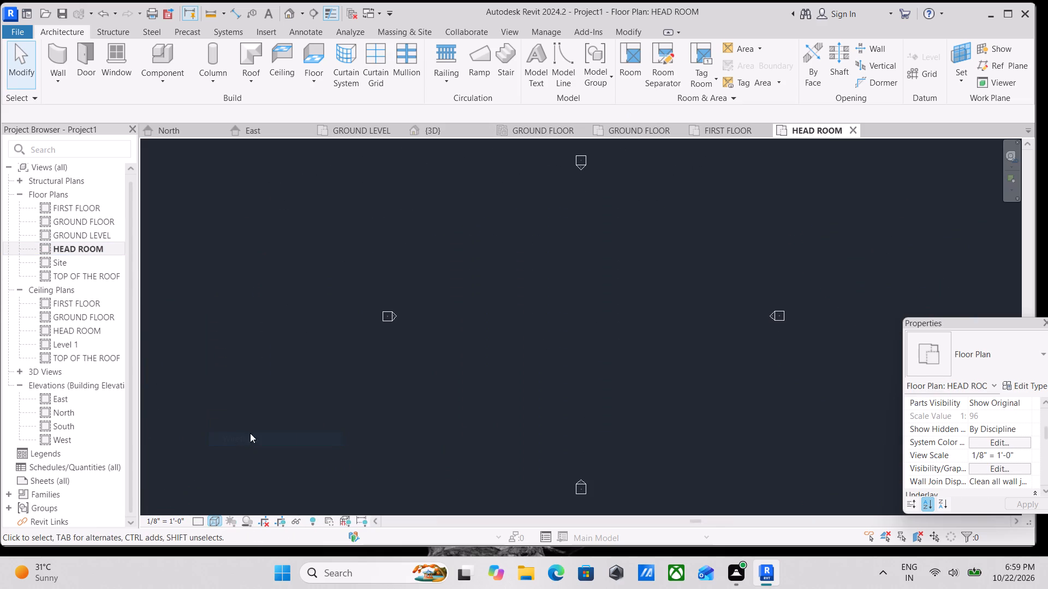
Set the HEAD ROOM floor plan's underlay base level to TOP OF THE ROOF.
scroll(1009, 420, "up", 3)
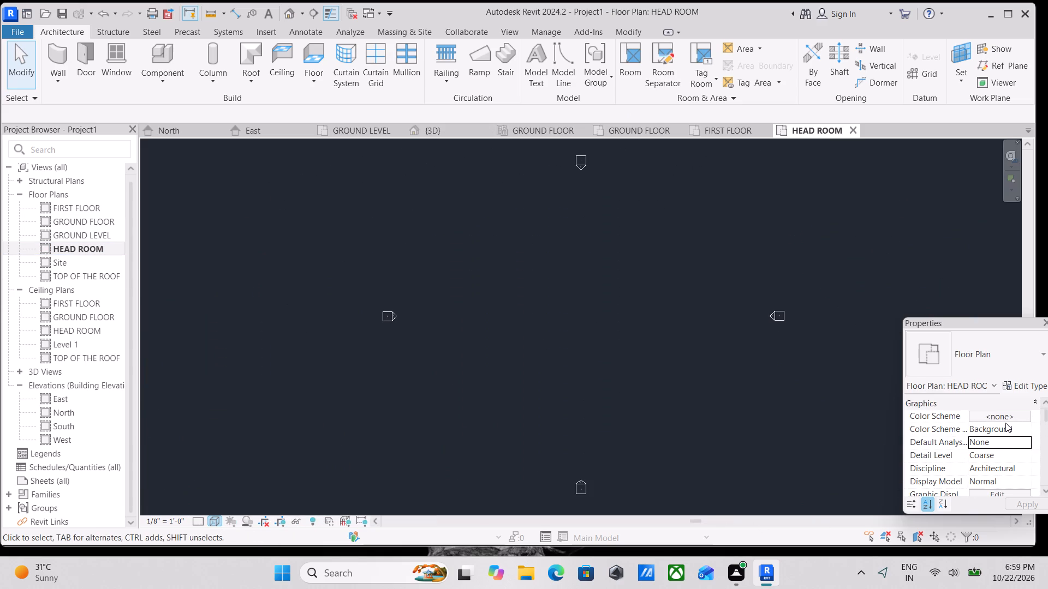
scroll(1009, 441, "down", 3)
scroll(1009, 441, "up", 3)
scroll(1009, 441, "down", 3)
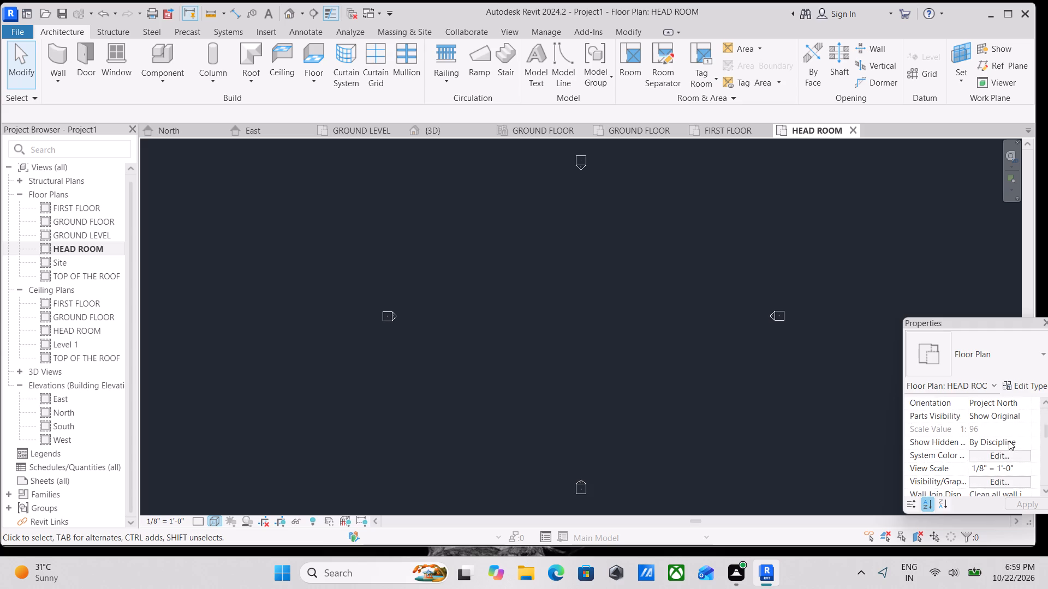
scroll(1009, 441, "down", 8)
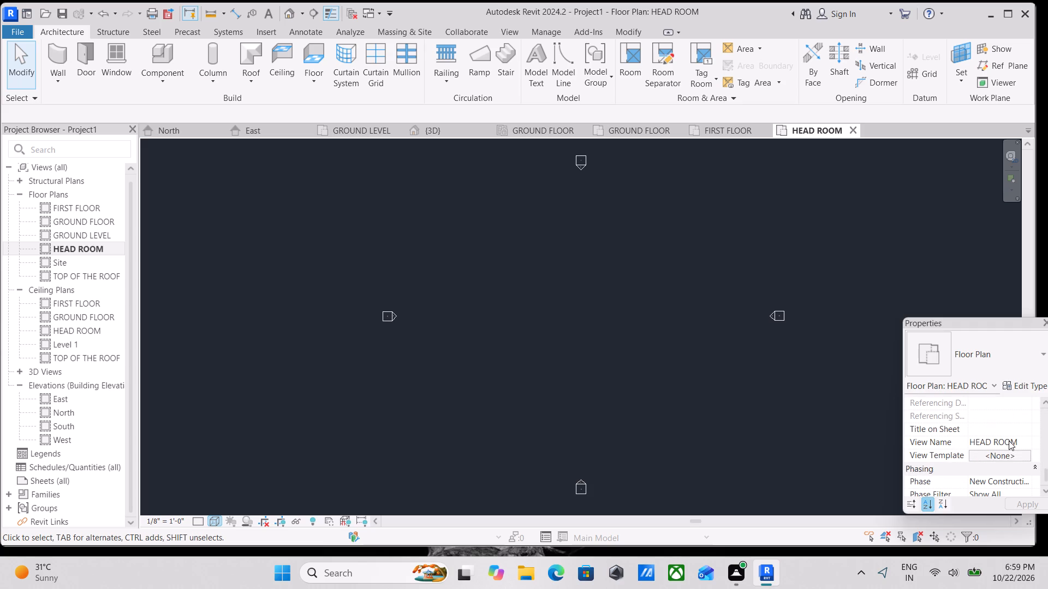
scroll(1009, 441, "down", 1)
scroll(1009, 441, "up", 2)
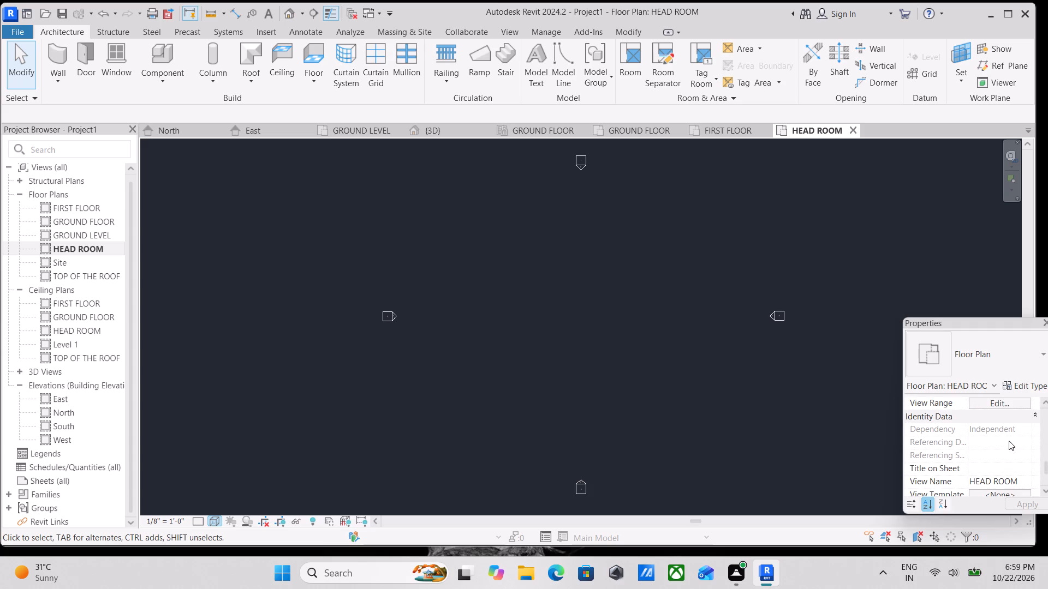
scroll(1009, 441, "up", 2)
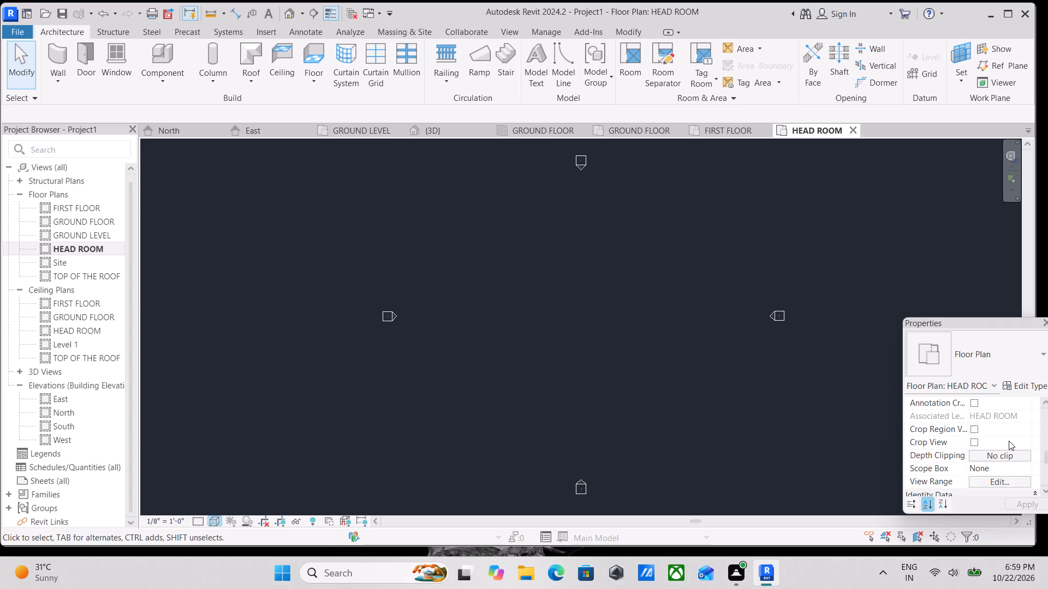
scroll(1005, 434, "up", 3)
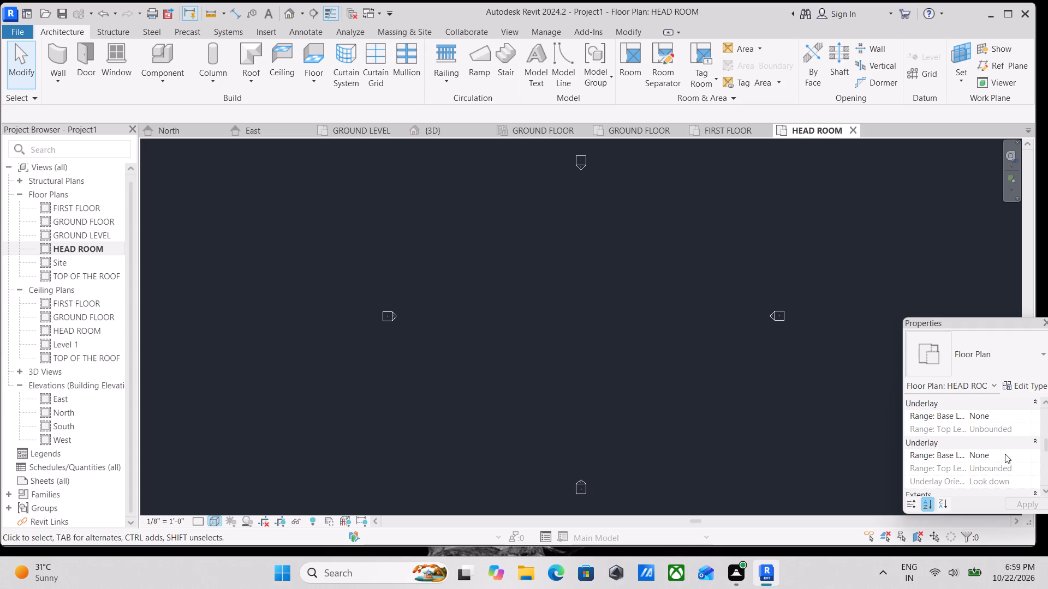
left_click(1005, 454)
left_click(1029, 458)
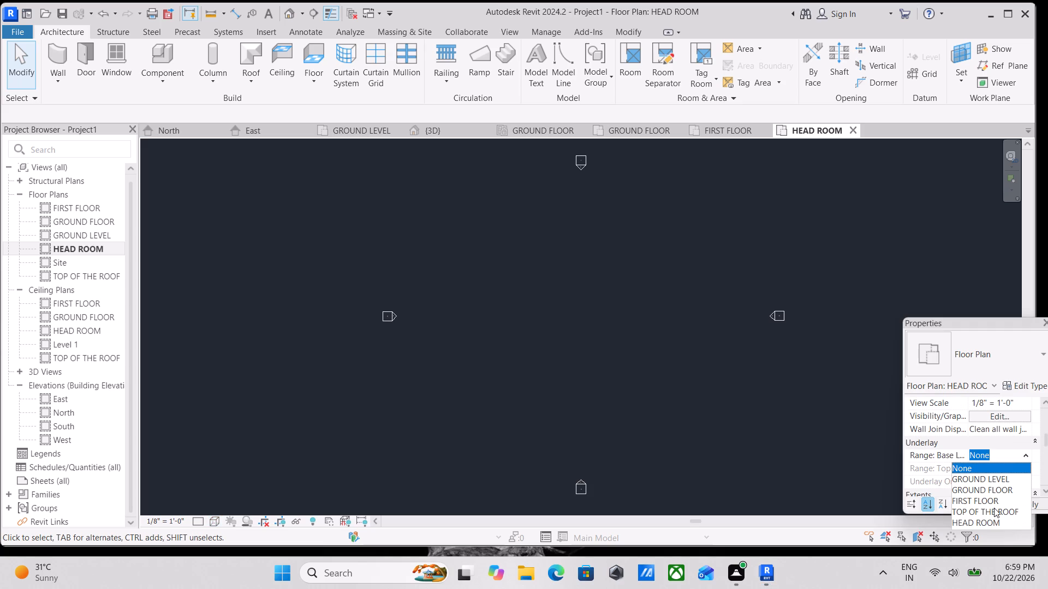
scroll(990, 509, "down", 1)
left_click(982, 509)
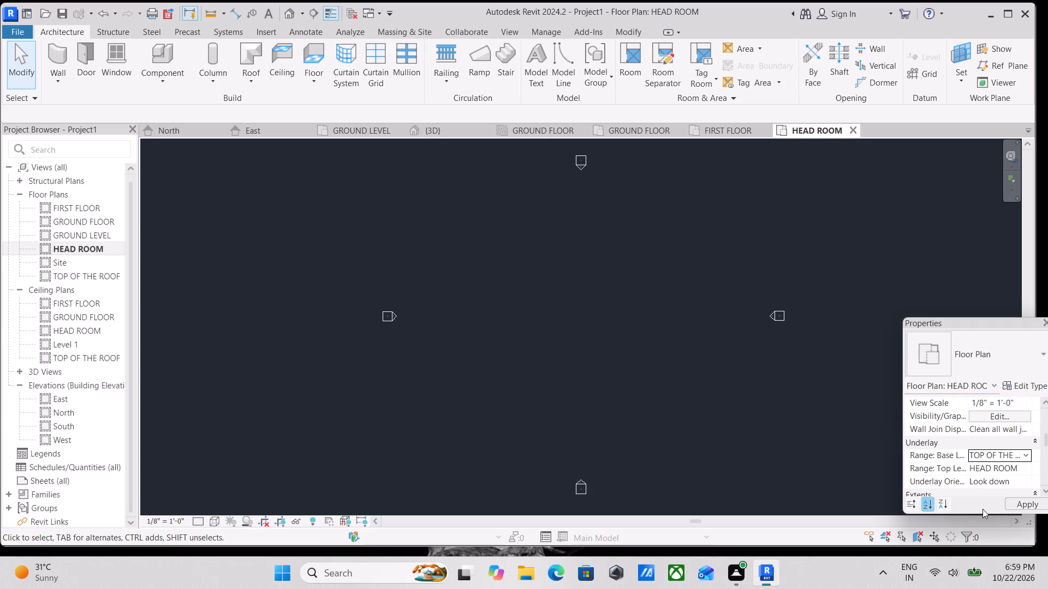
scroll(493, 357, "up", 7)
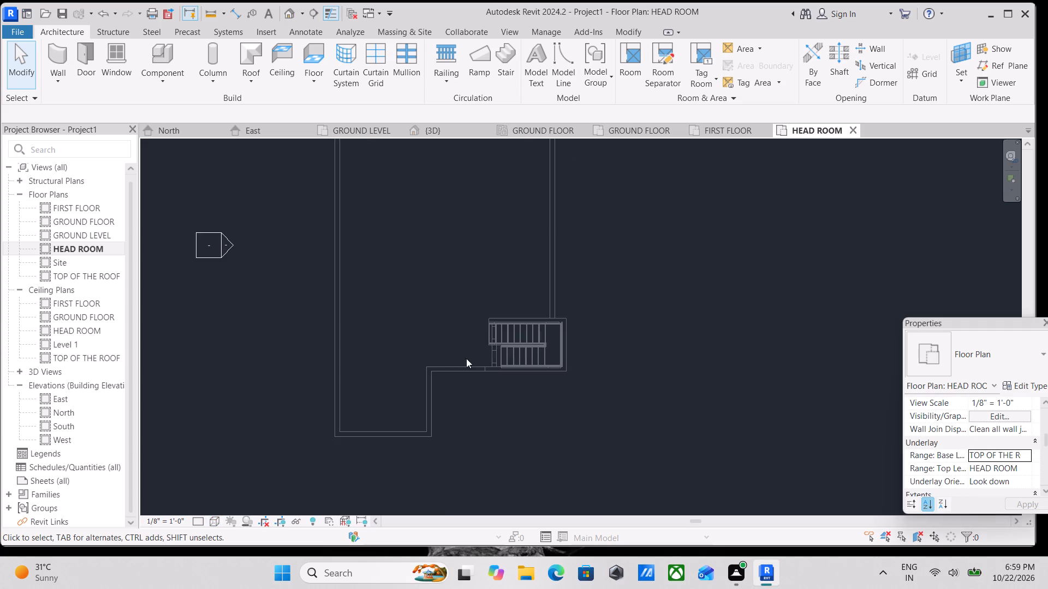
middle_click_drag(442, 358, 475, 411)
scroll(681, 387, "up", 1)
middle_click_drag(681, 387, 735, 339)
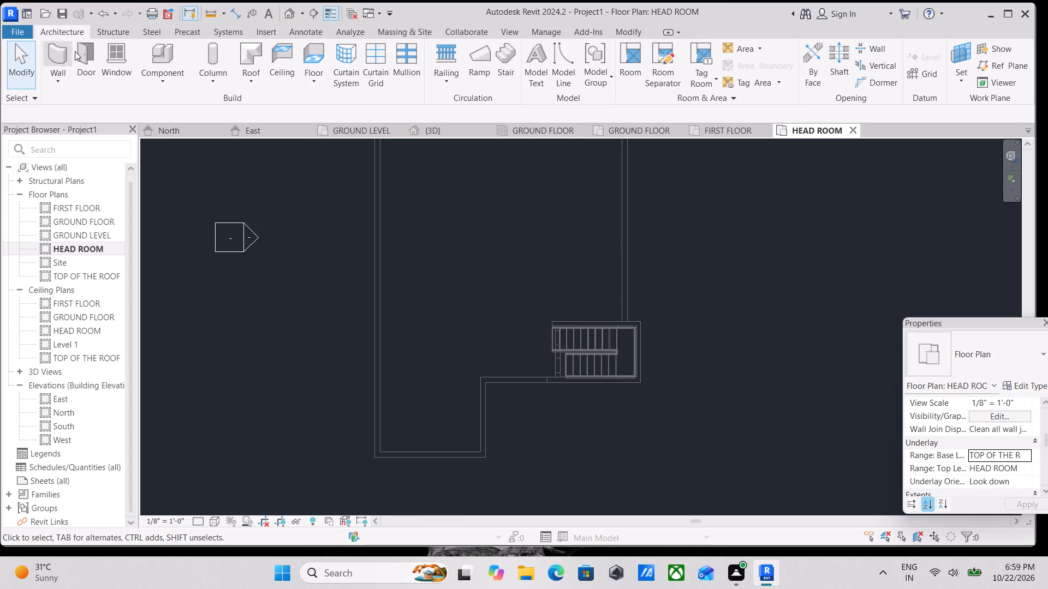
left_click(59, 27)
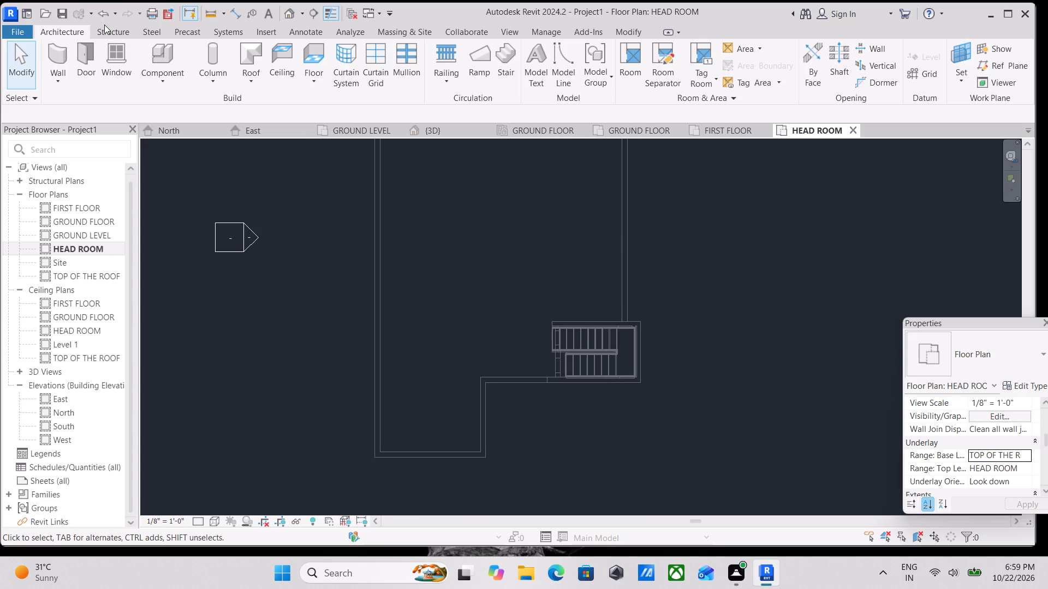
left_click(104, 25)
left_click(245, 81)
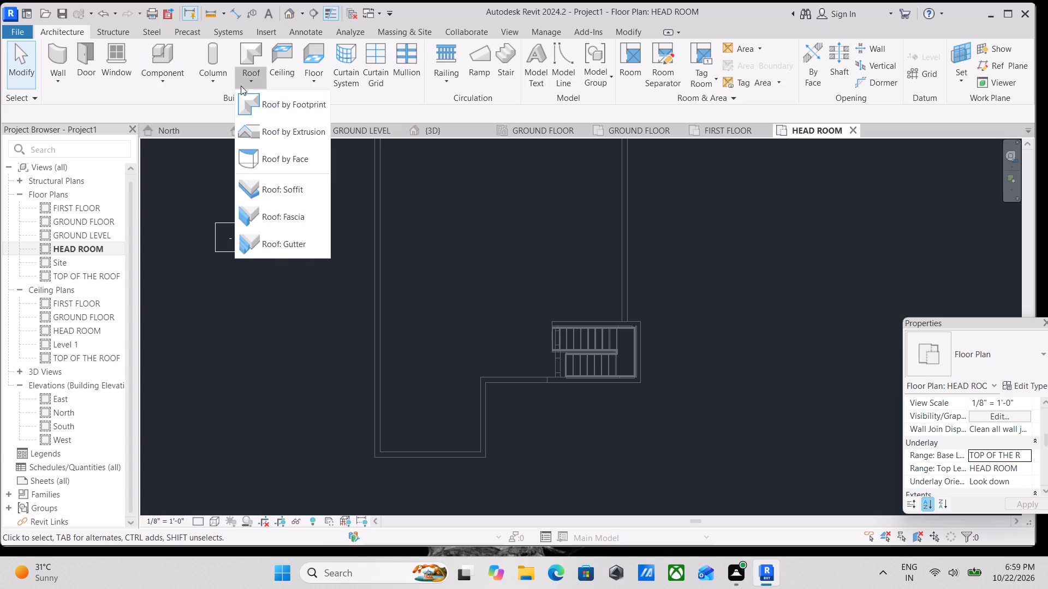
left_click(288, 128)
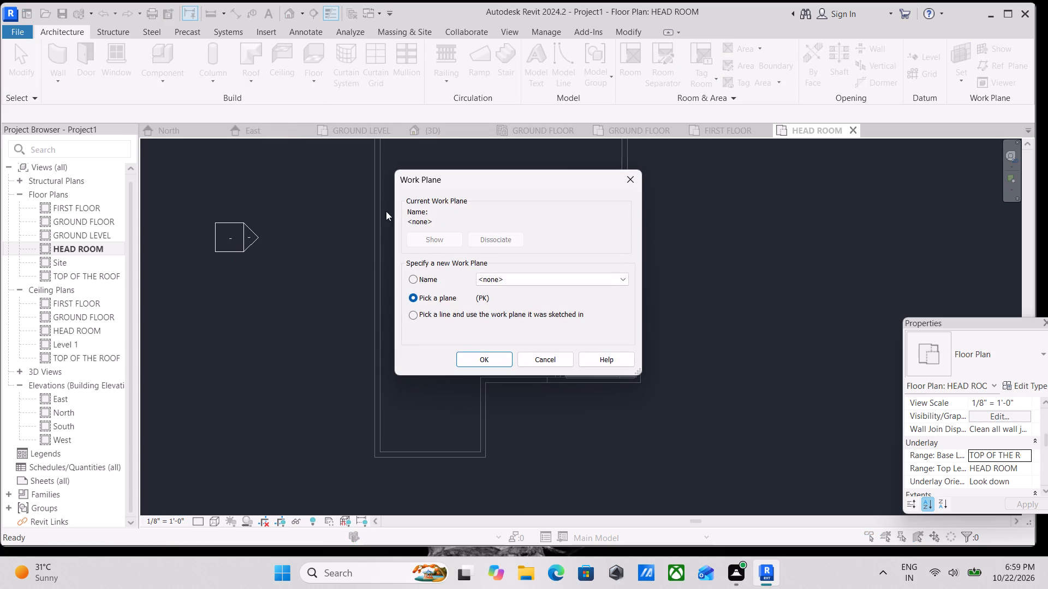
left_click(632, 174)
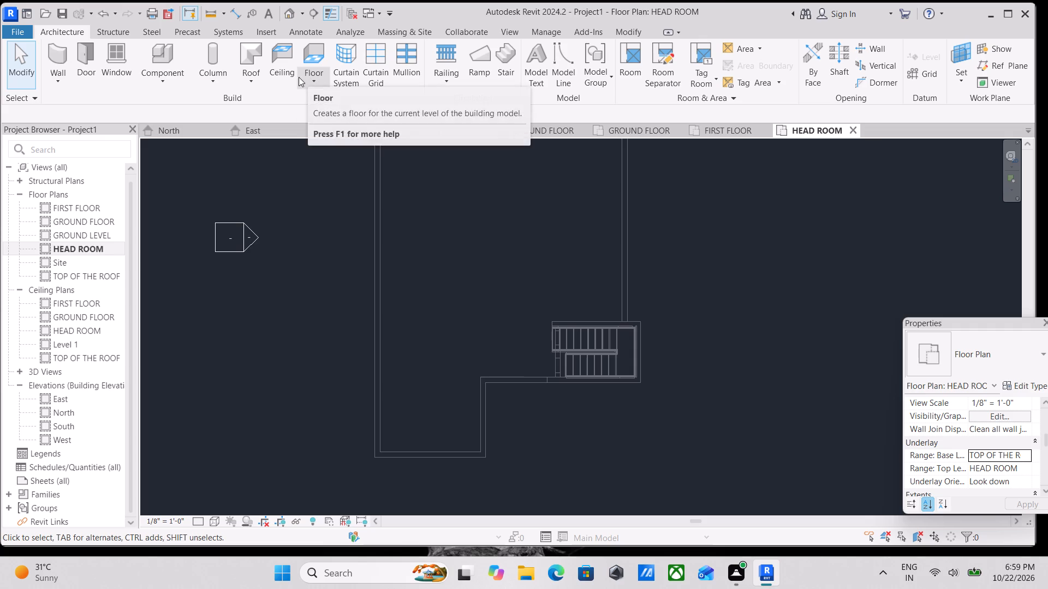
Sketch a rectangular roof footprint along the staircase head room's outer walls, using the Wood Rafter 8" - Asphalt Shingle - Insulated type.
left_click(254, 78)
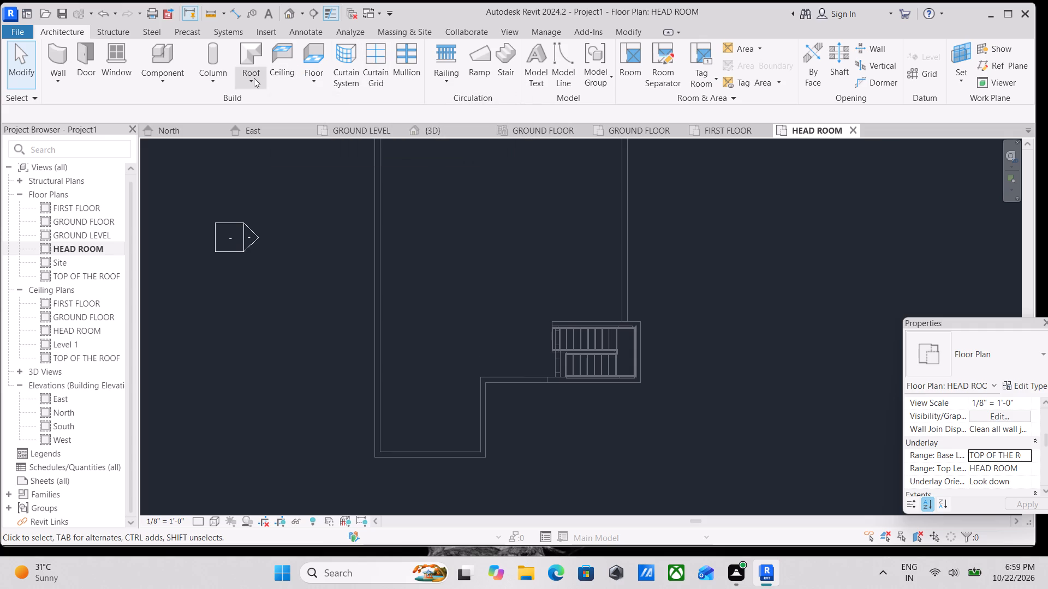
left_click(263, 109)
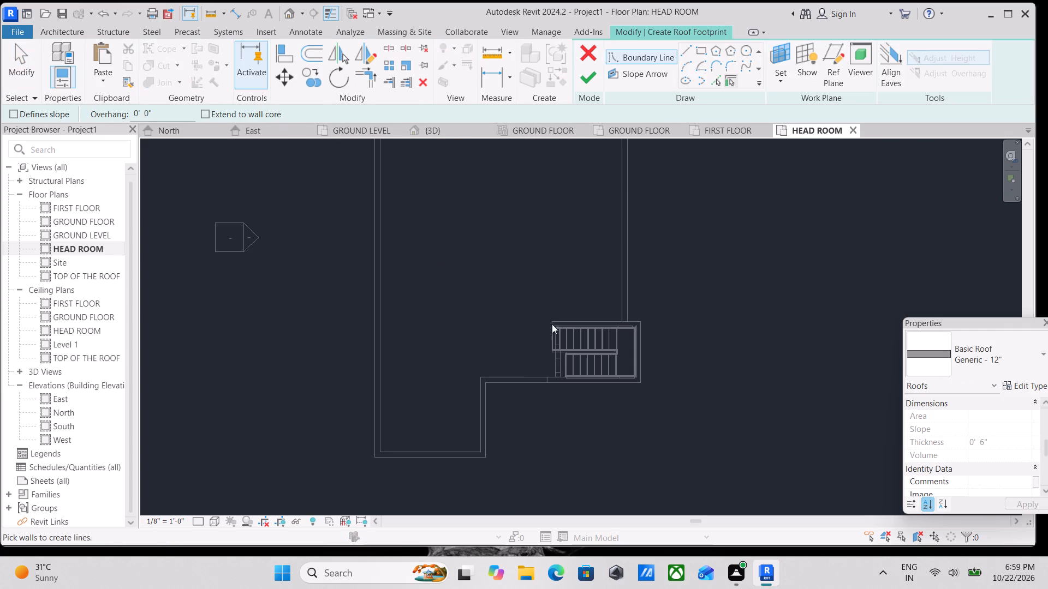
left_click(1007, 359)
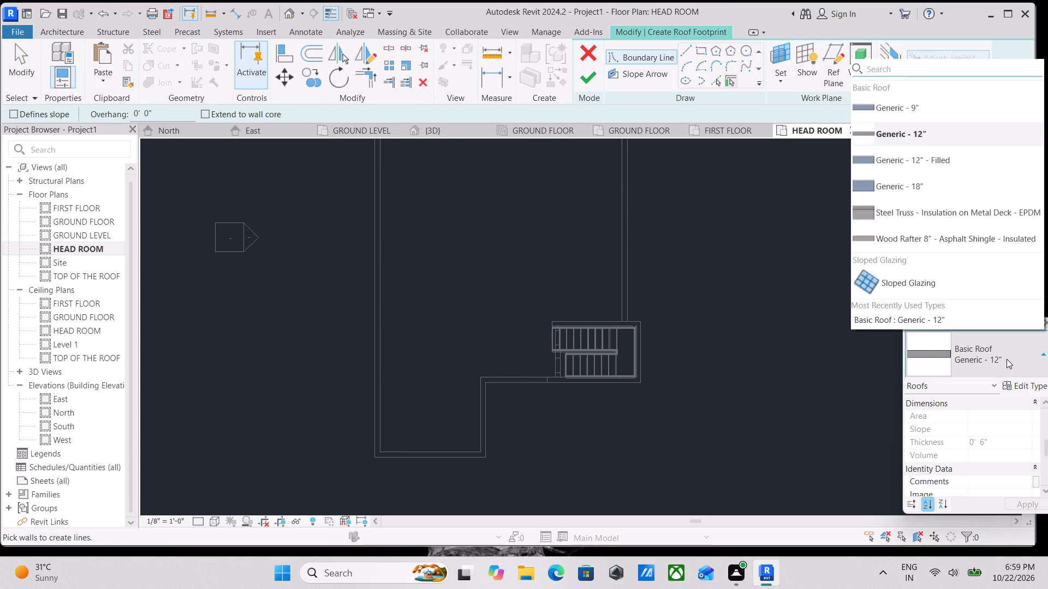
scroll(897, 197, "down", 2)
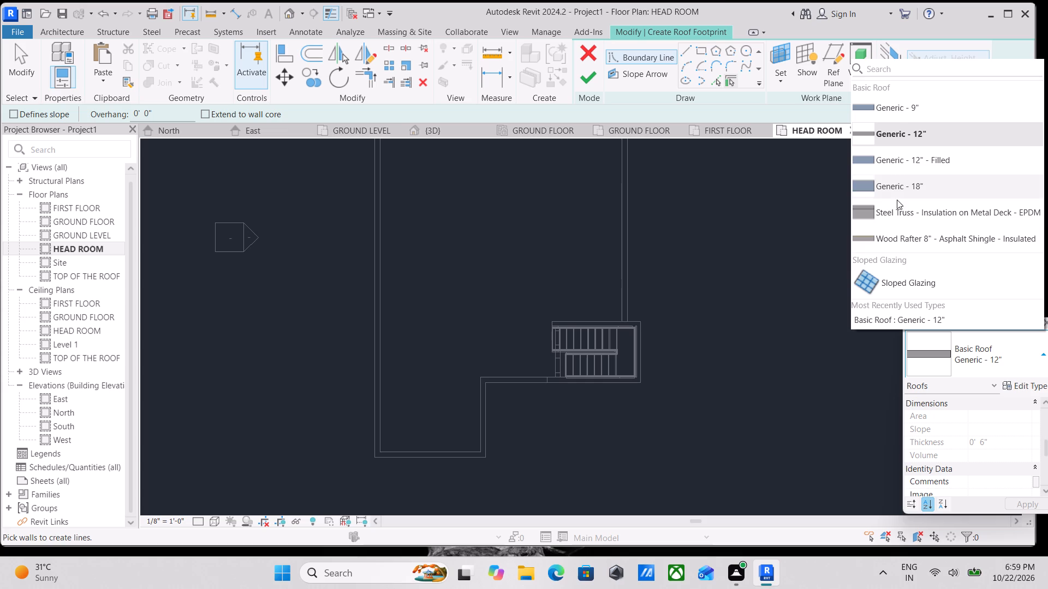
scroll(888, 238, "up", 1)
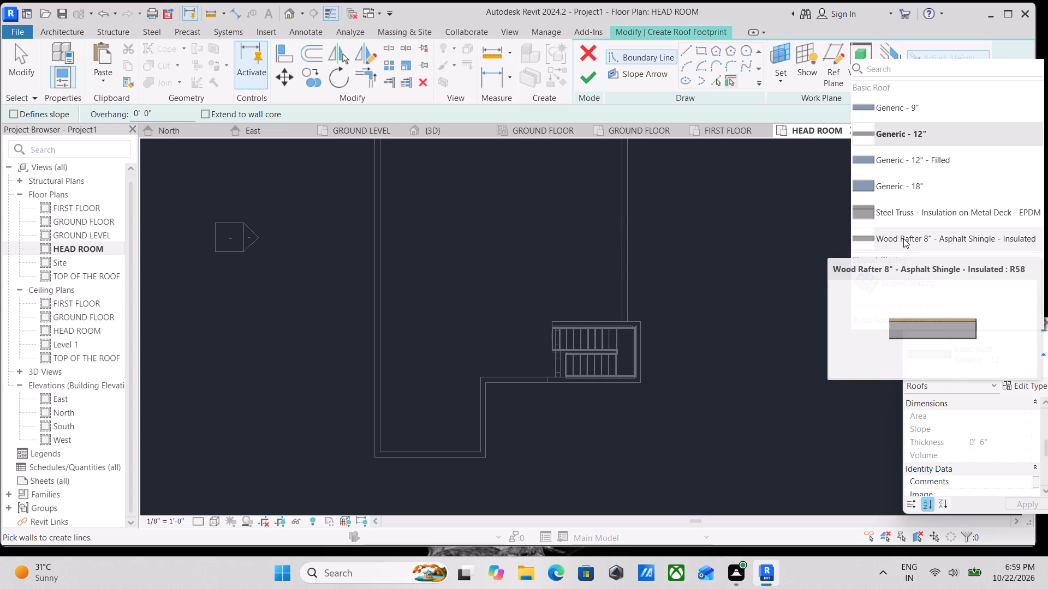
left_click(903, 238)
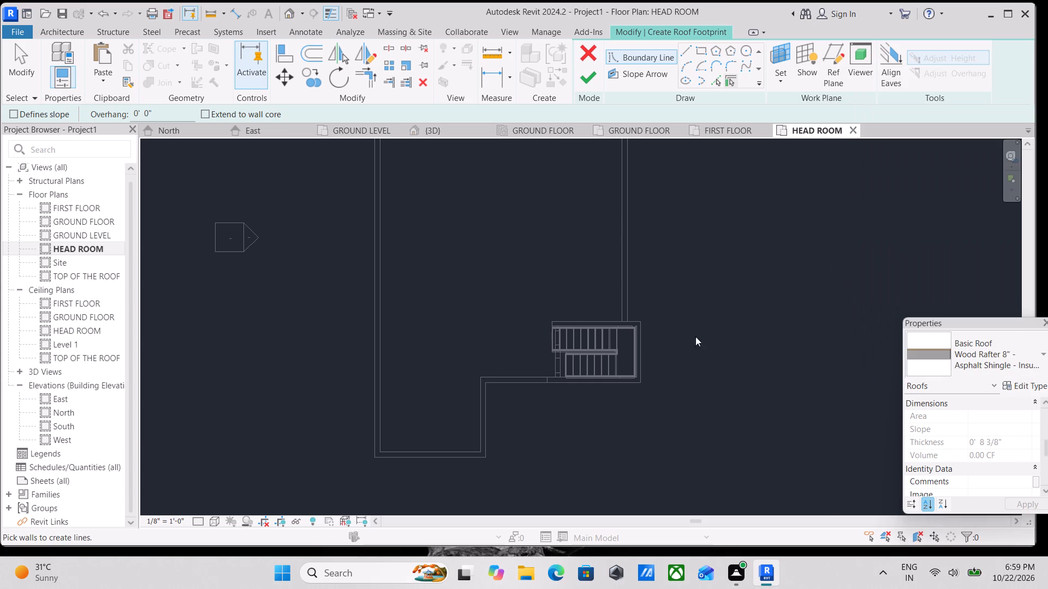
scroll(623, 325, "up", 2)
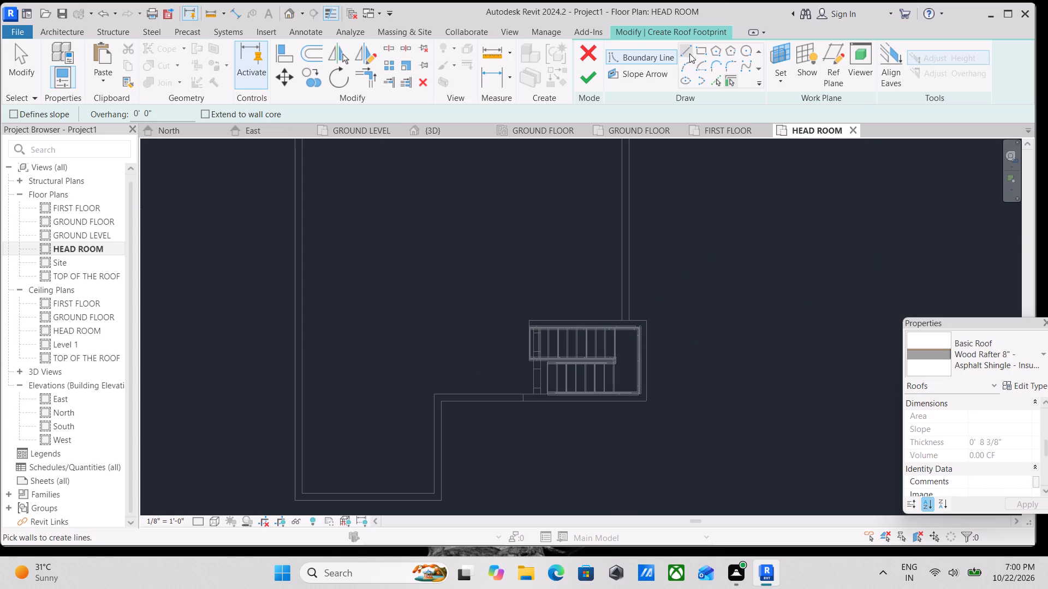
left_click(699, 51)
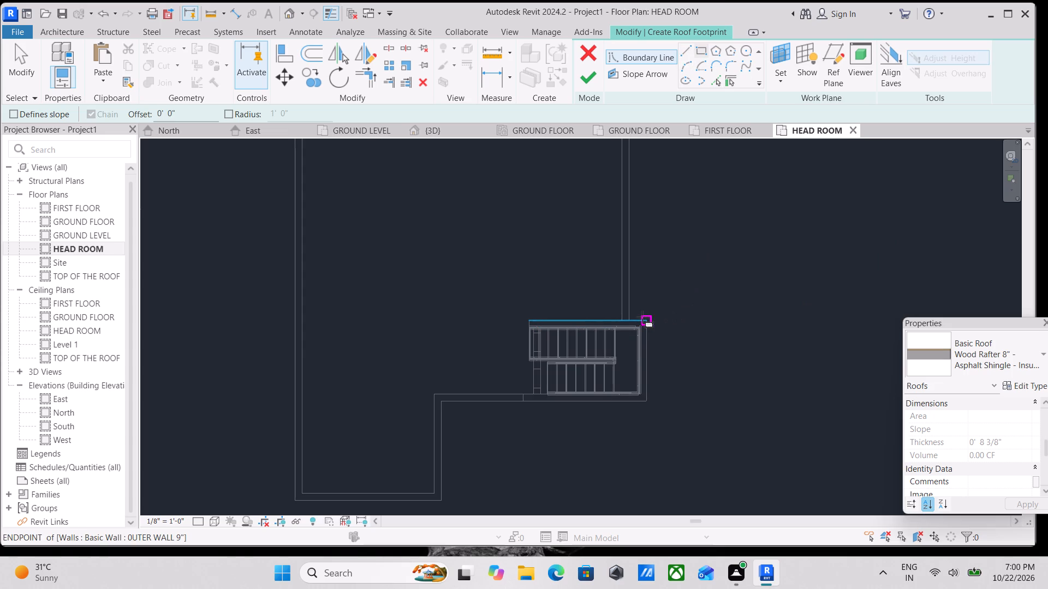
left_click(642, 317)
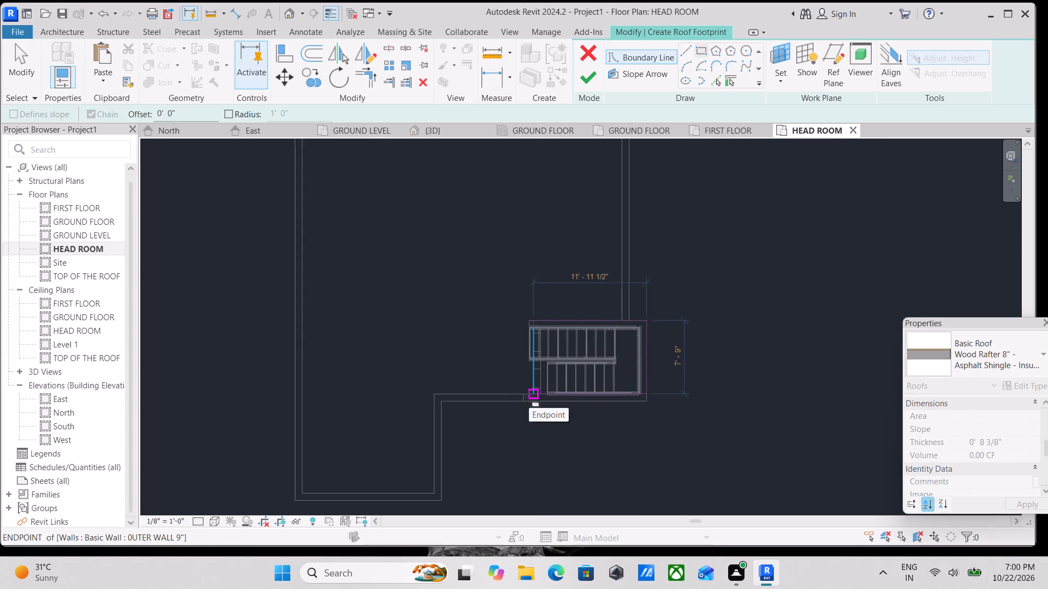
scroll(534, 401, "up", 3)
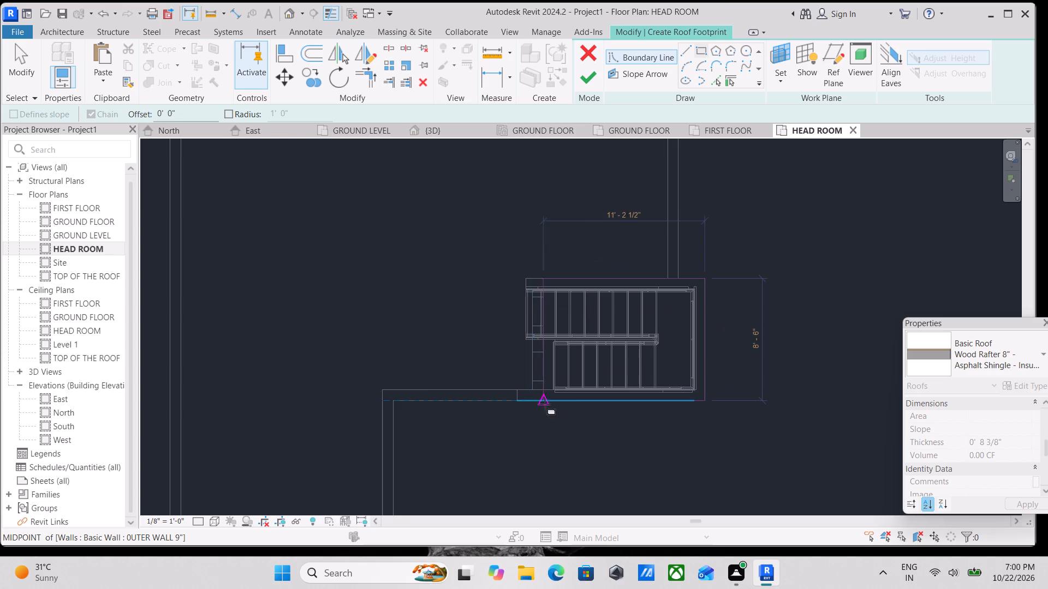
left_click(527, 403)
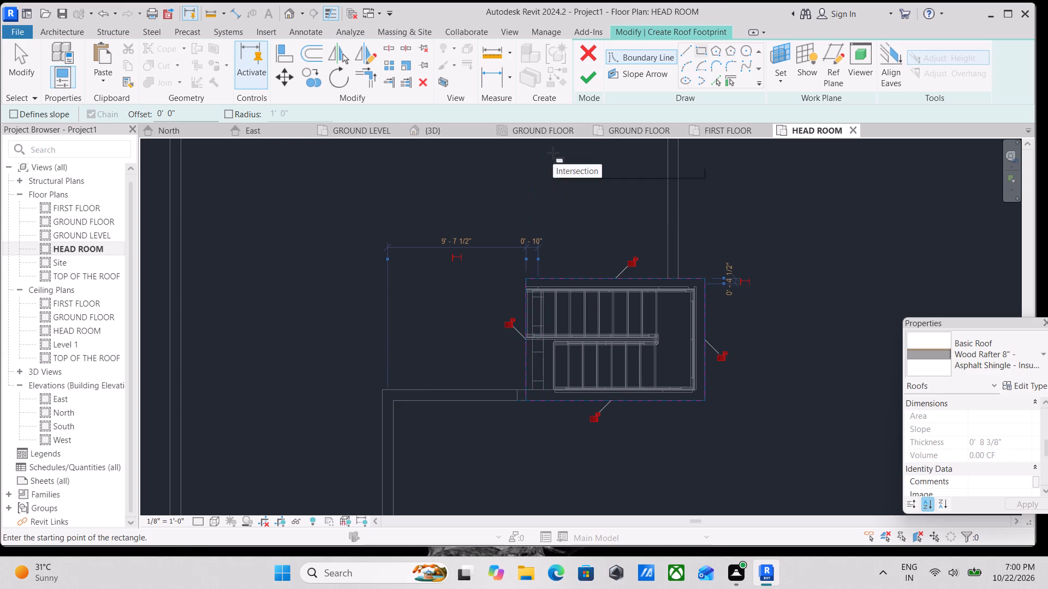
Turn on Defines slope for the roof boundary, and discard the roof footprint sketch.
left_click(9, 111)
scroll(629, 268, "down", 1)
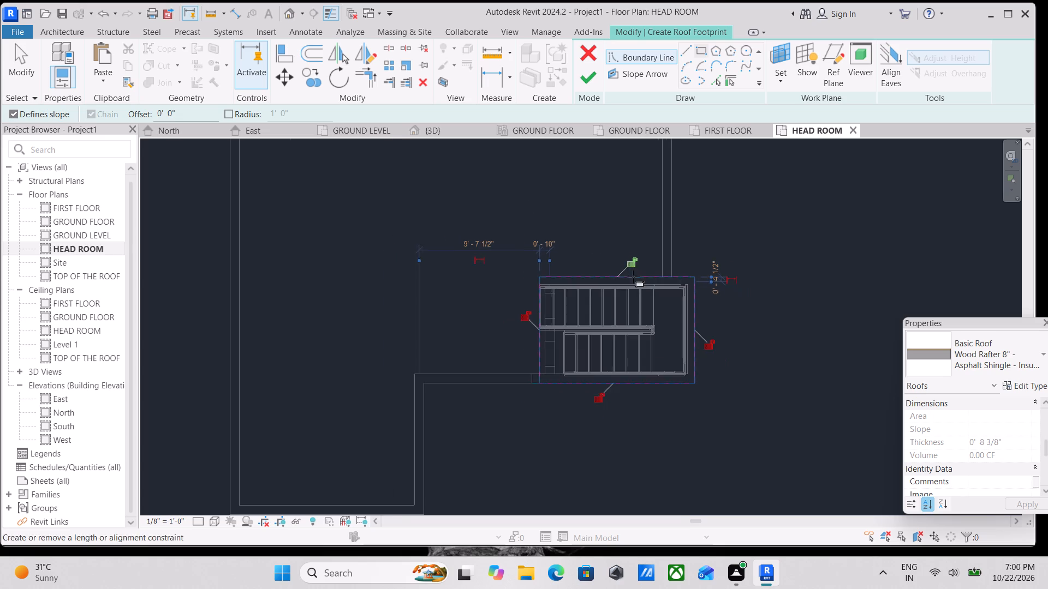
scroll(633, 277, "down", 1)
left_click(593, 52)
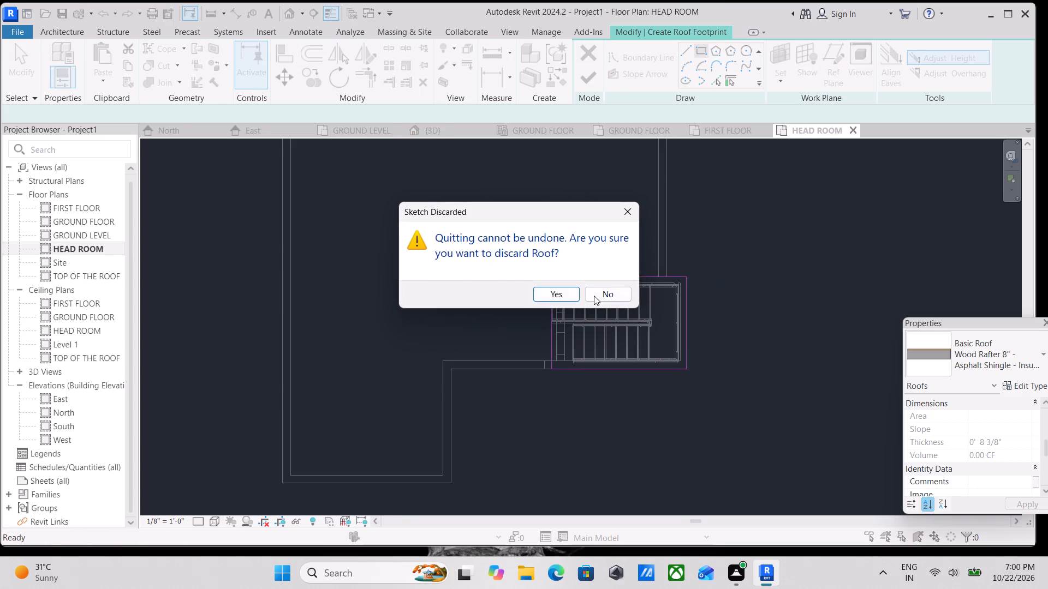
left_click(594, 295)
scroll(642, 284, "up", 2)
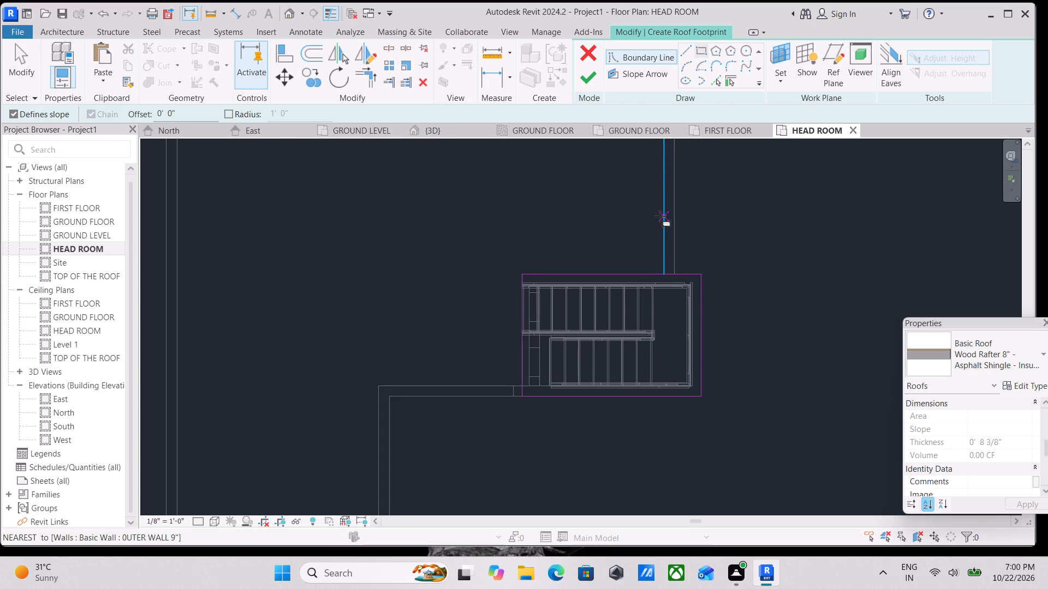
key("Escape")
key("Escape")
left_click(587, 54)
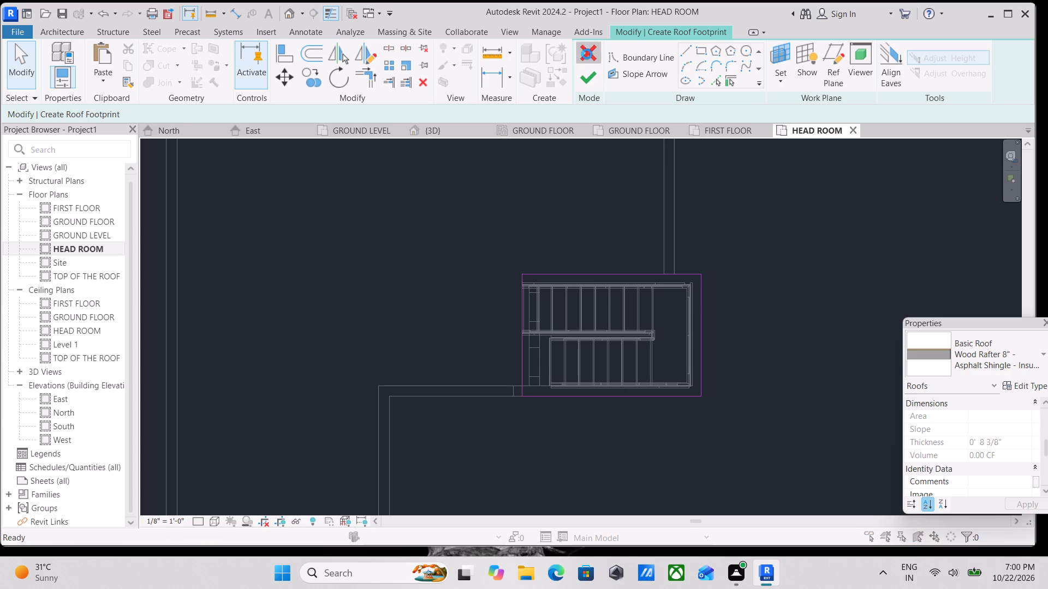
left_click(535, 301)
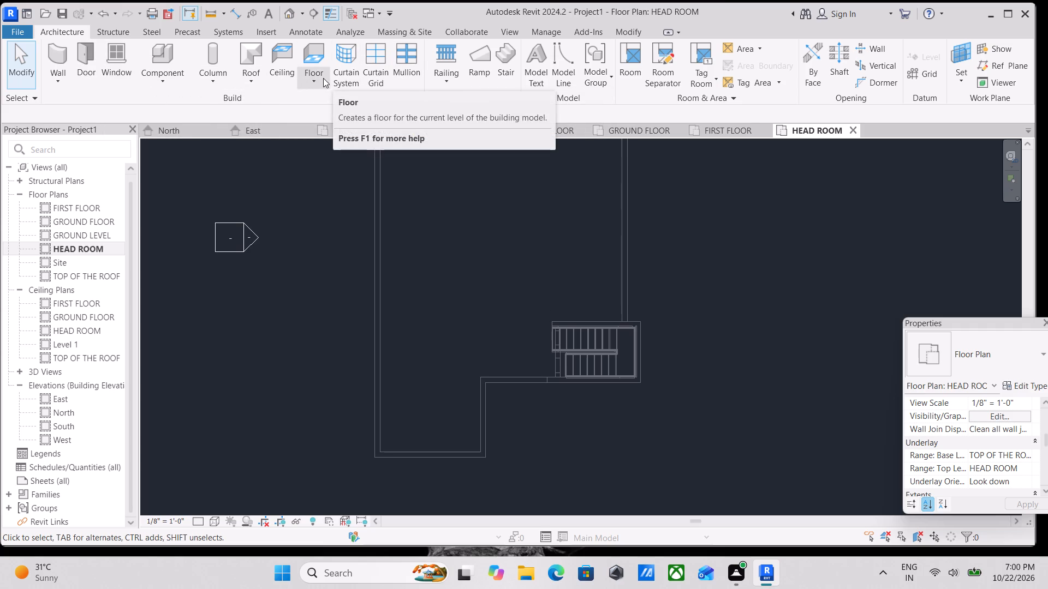
Sketch a rectangular footprint for a Generic - 12" roof around the staircase head room, with Defines slope on and a 6" overhang entered.
left_click(246, 74)
left_click(251, 99)
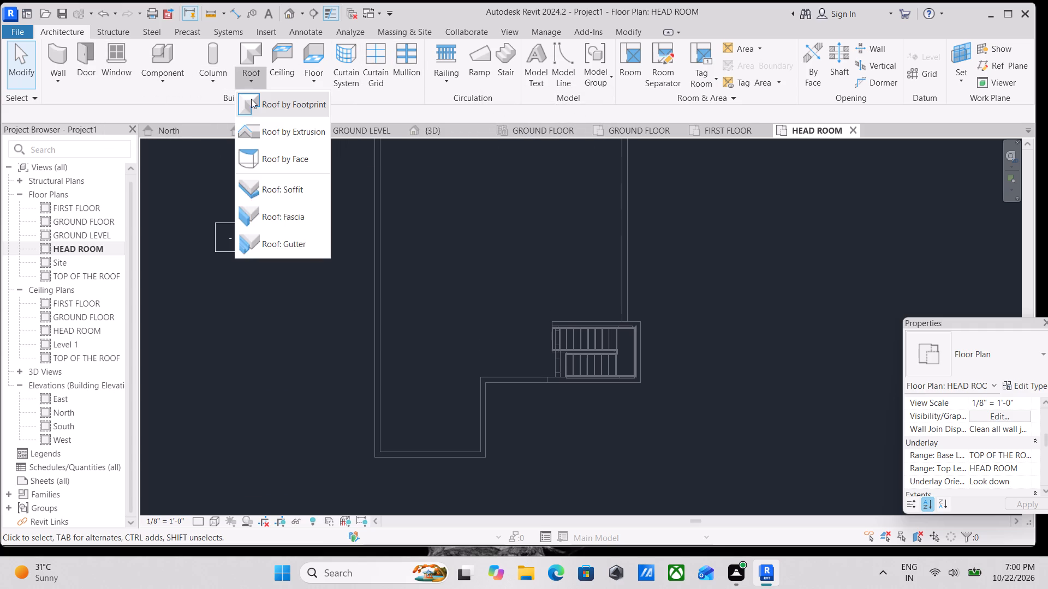
left_click(13, 116)
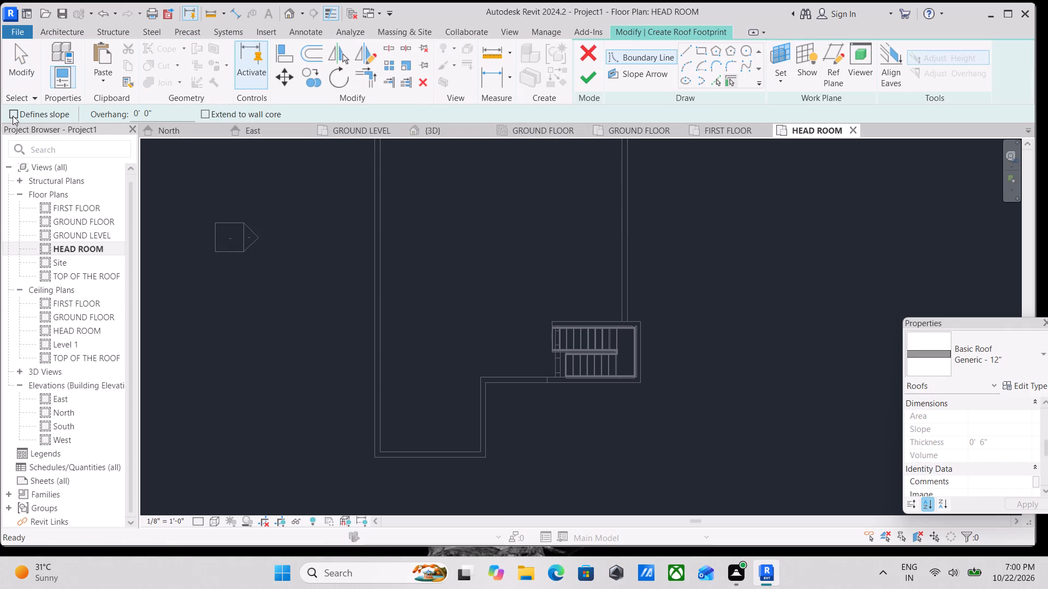
left_click_drag(157, 113, 103, 118)
key("6")
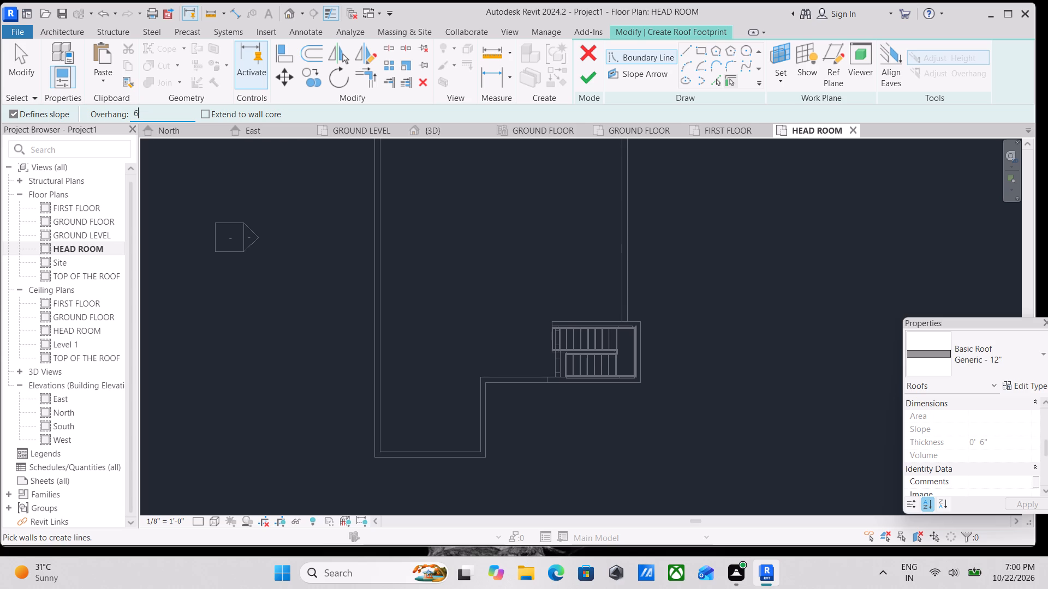
key("shift+quotedbl")
left_click(702, 46)
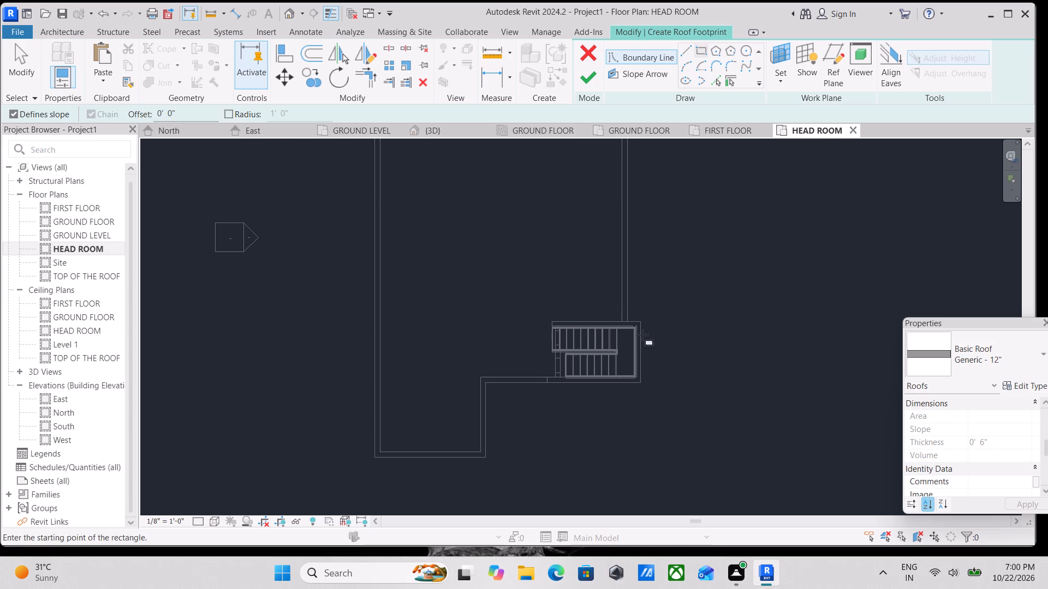
scroll(617, 360, "up", 6)
left_click(664, 289)
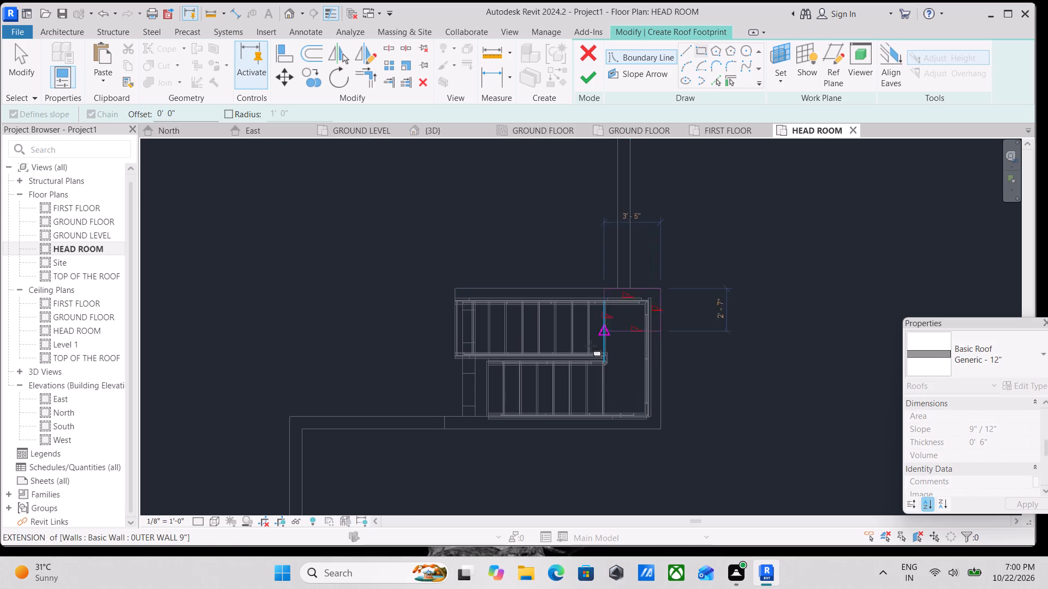
left_click(455, 428)
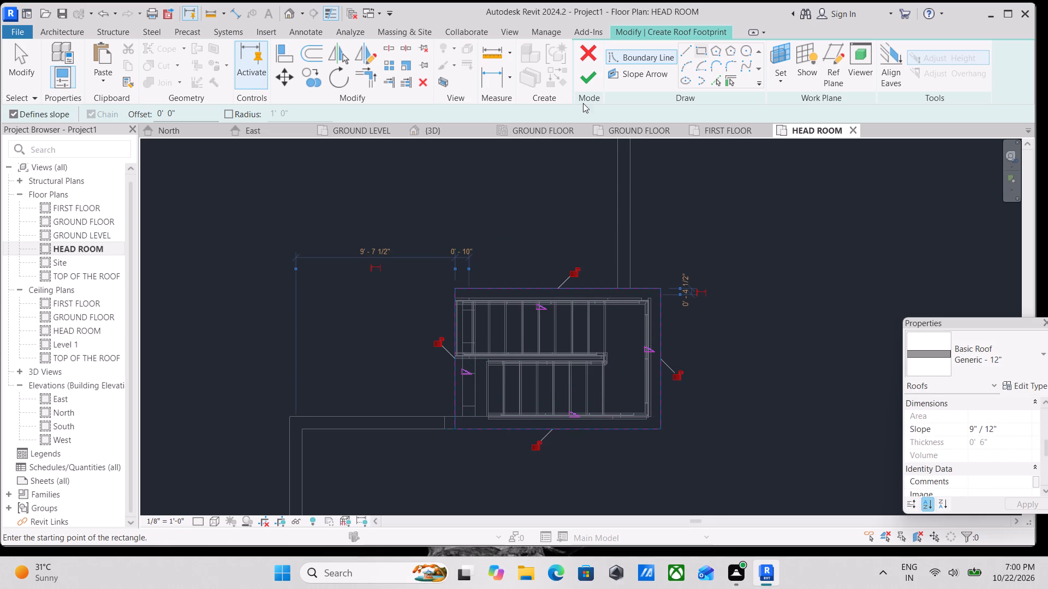
Finish the head room's sloped roof footprint and attach the walls beneath to the roof.
left_click(598, 71)
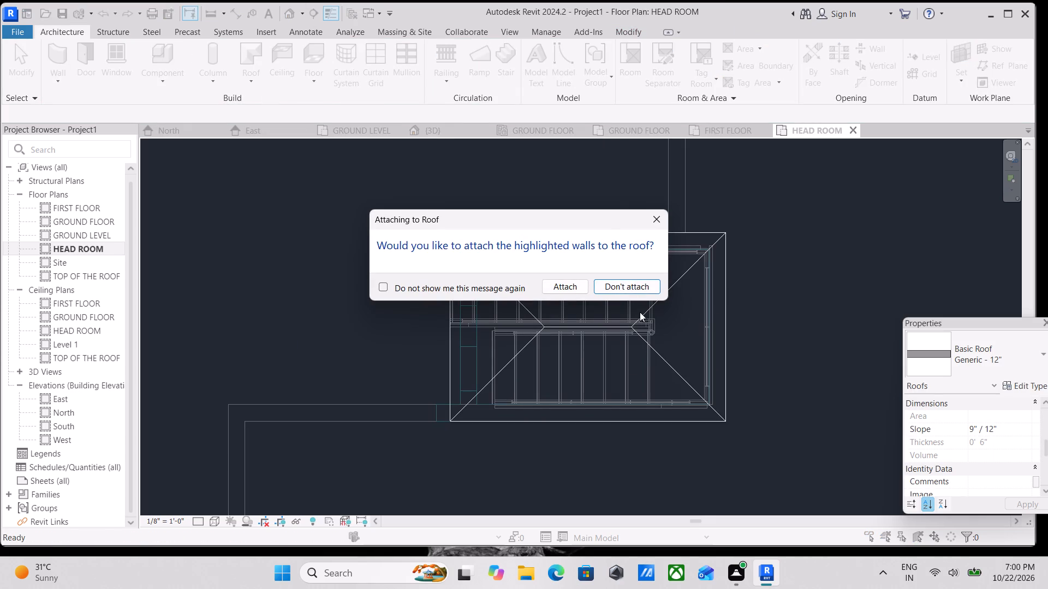
left_click(570, 286)
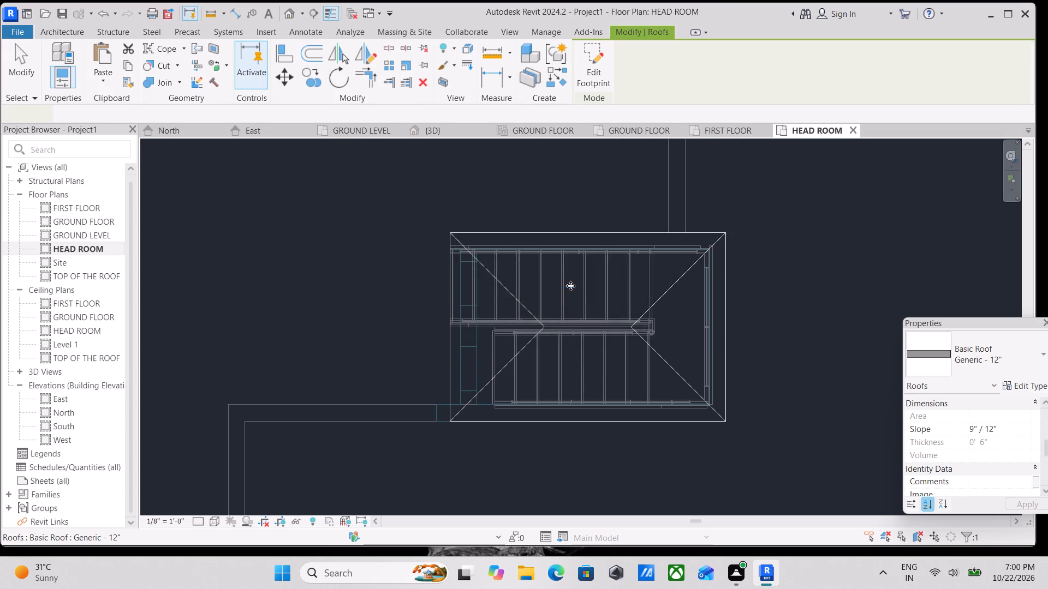
scroll(570, 286, "down", 8)
scroll(581, 116, "down", 4)
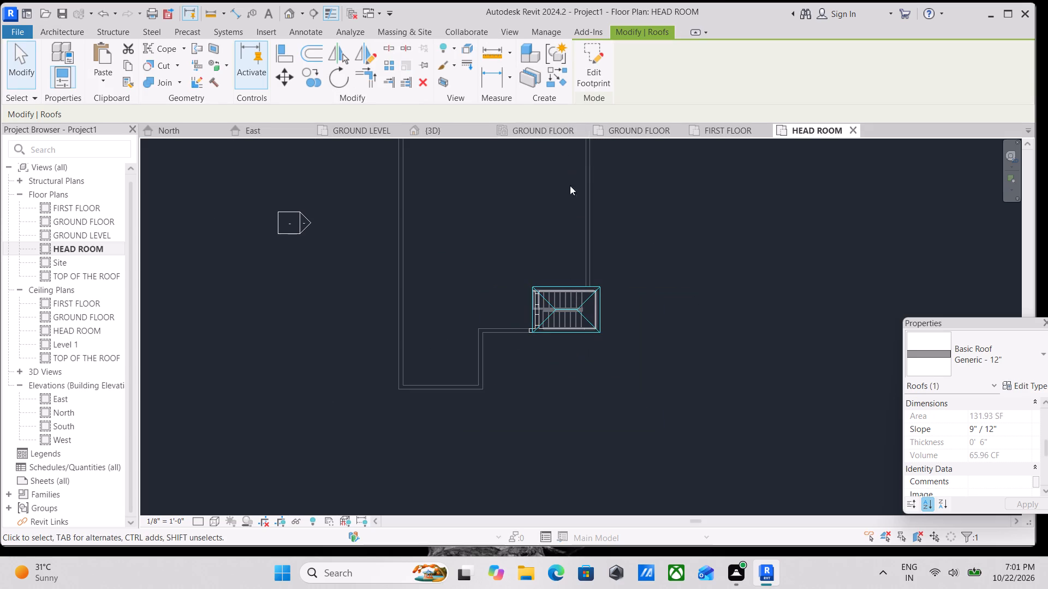
scroll(580, 230, "down", 2)
scroll(588, 305, "up", 2)
key("Escape")
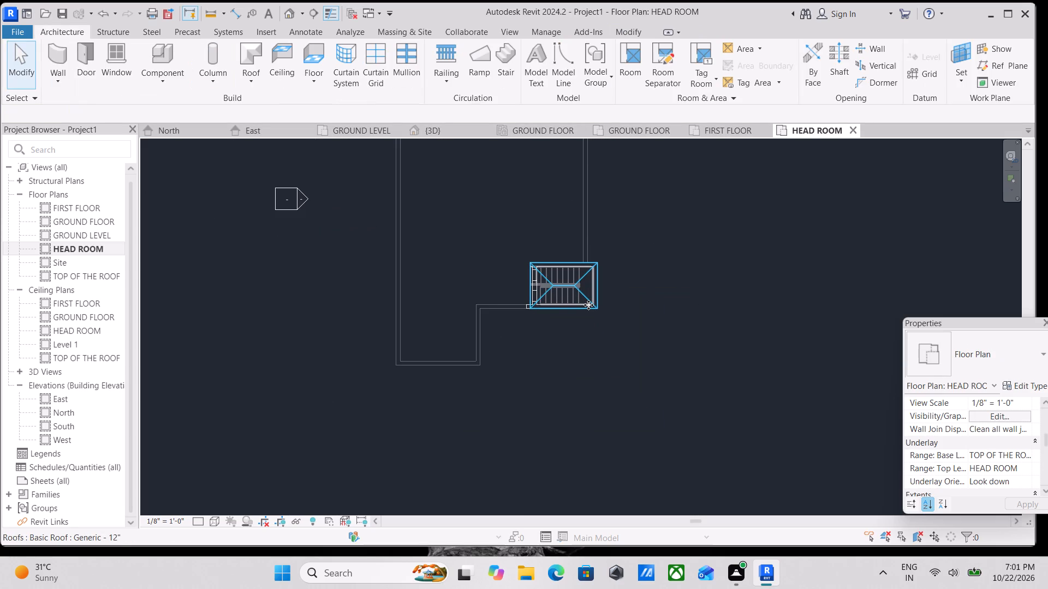
key("Escape")
scroll(569, 298, "up", 2)
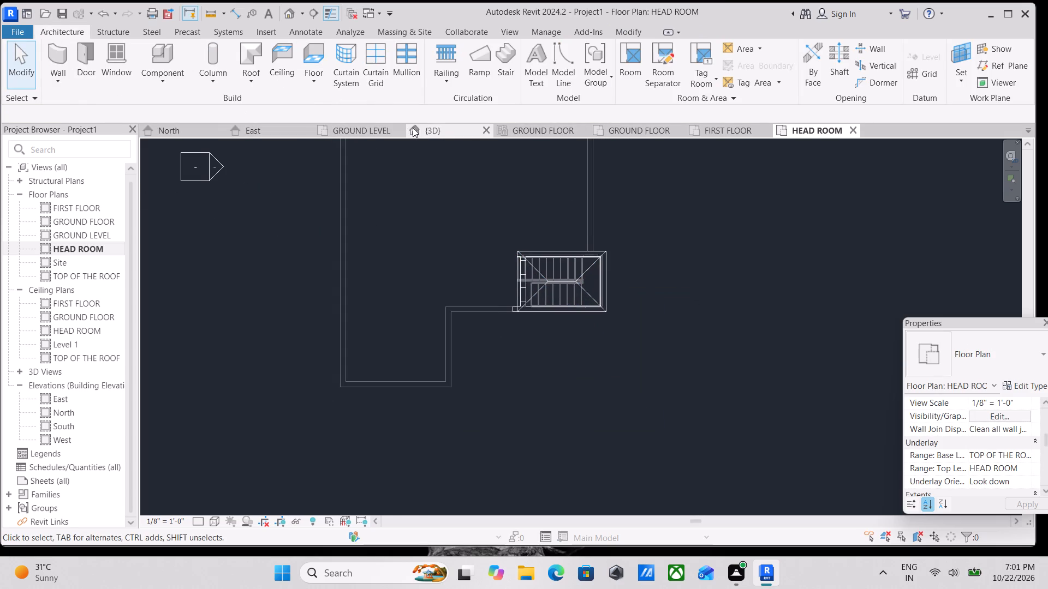
Examine the head room roof's edges and corners against the walls in the 3D view.
left_click(413, 128)
scroll(454, 190, "down", 2)
scroll(525, 295, "up", 5)
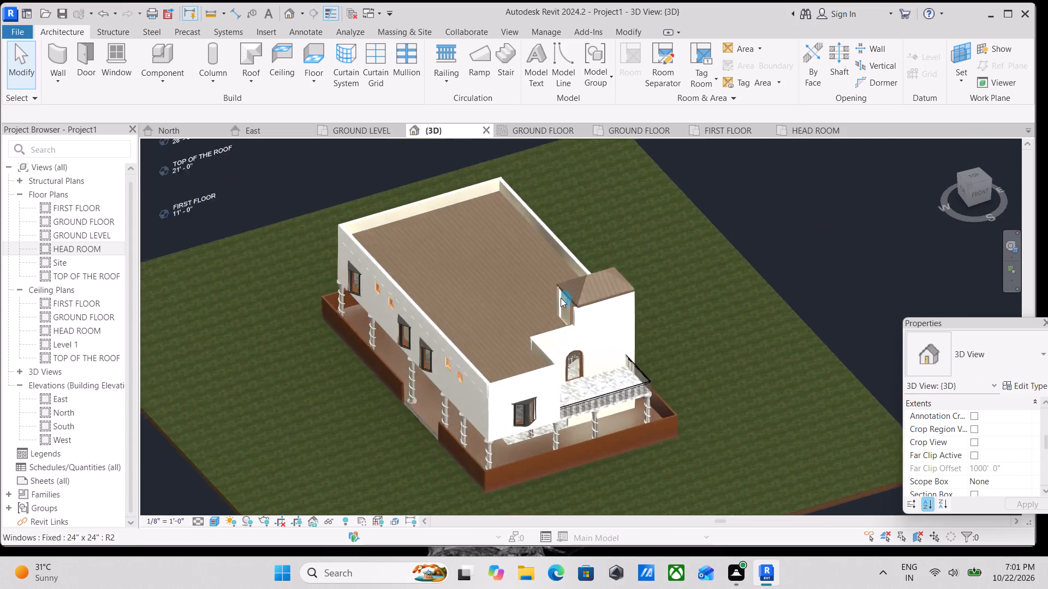
scroll(561, 298, "up", 8)
scroll(648, 295, "up", 4)
scroll(455, 253, "up", 3)
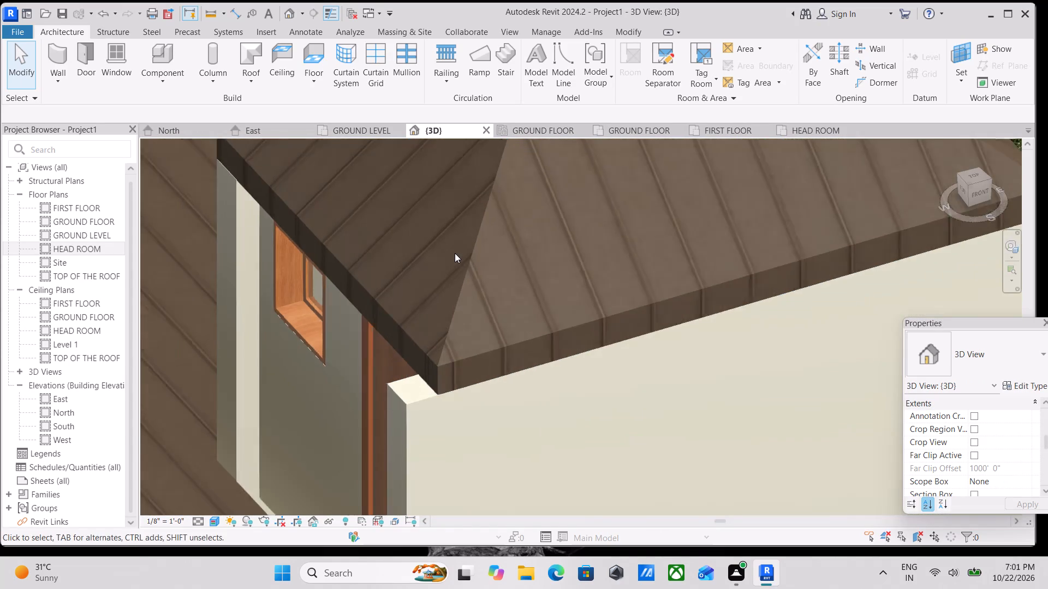
scroll(455, 253, "up", 1)
scroll(455, 253, "down", 9)
middle_click_drag(455, 253, 515, 262)
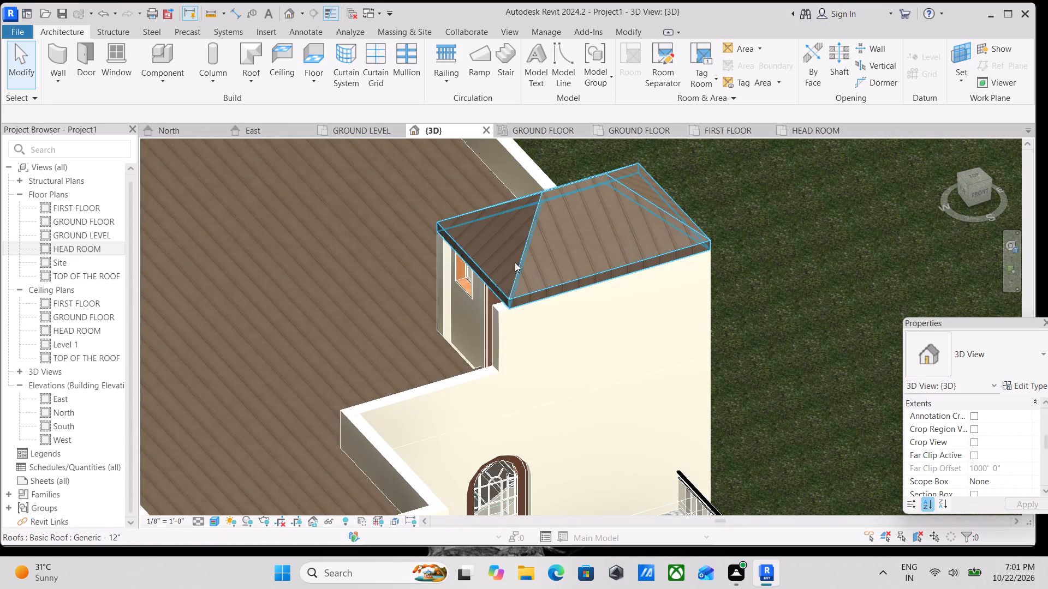
scroll(549, 291, "down", 2)
middle_click_drag(549, 291, 569, 289)
scroll(609, 286, "up", 3)
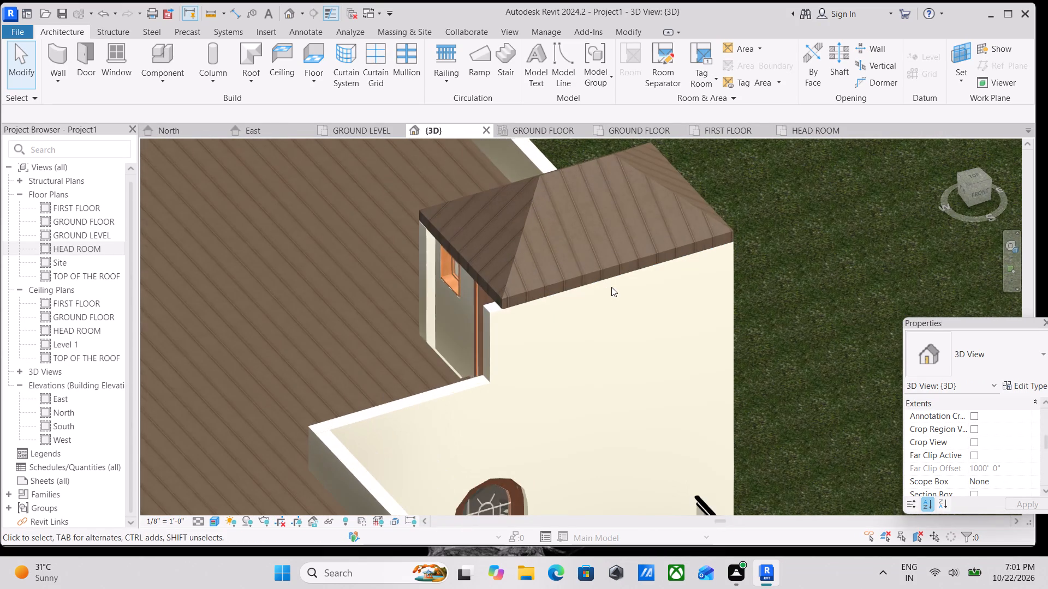
scroll(611, 287, "down", 2)
middle_click_drag(611, 287, 583, 243)
scroll(507, 239, "down", 1)
middle_click_drag(505, 239, 547, 246)
scroll(662, 223, "up", 13)
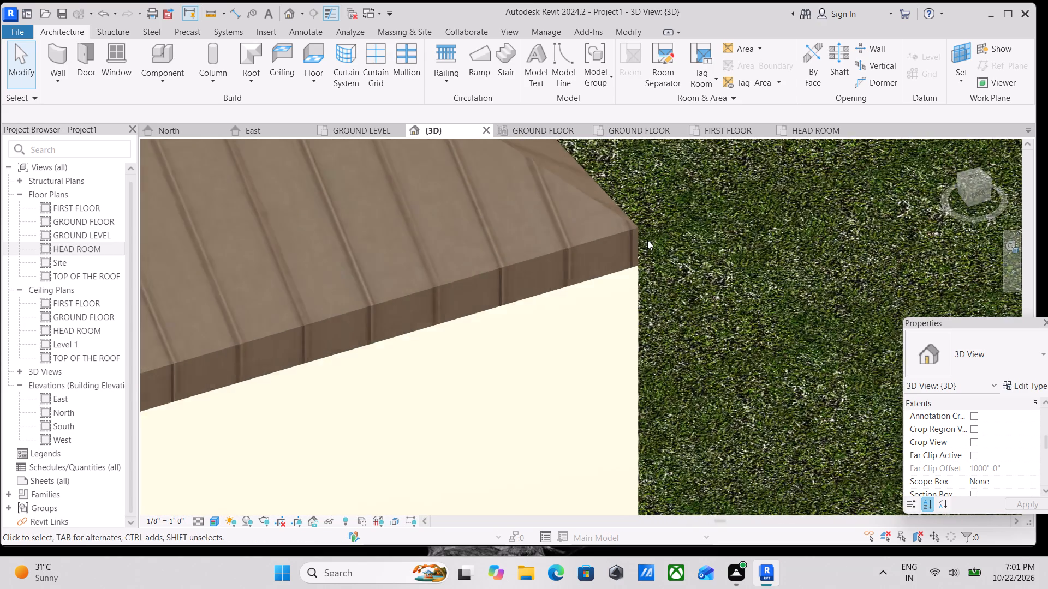
scroll(647, 240, "up", 1)
left_click(628, 239)
scroll(628, 239, "down", 10)
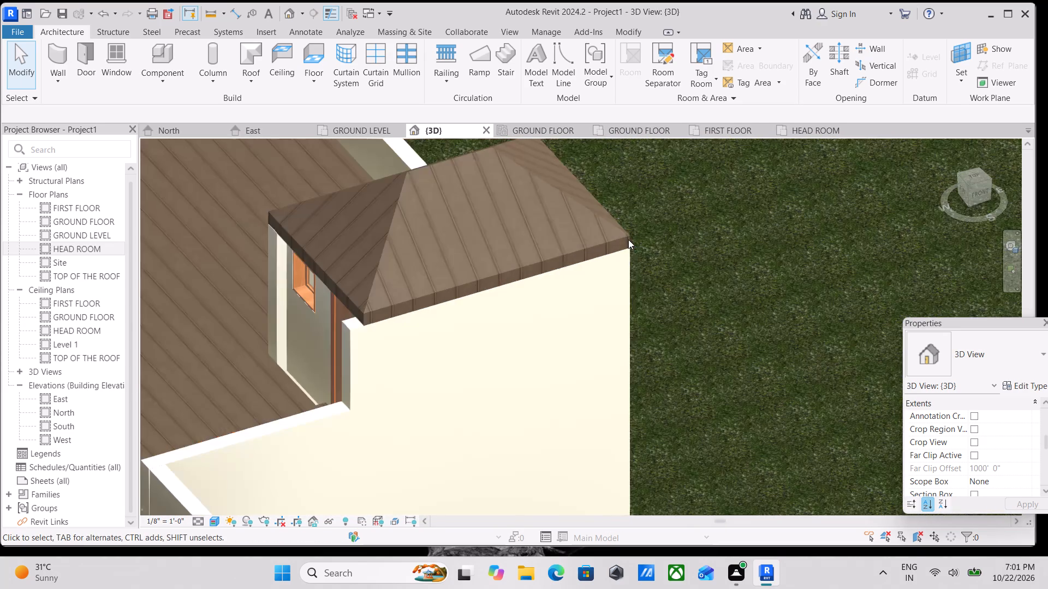
scroll(527, 248, "down", 3)
middle_click_drag(527, 248, 564, 268)
scroll(564, 266, "down", 7)
middle_click_drag(563, 266, 577, 251)
Examine the house in 3D from its left side, including the veranda entrance, the terrace and the roofed head room.
left_click(981, 193)
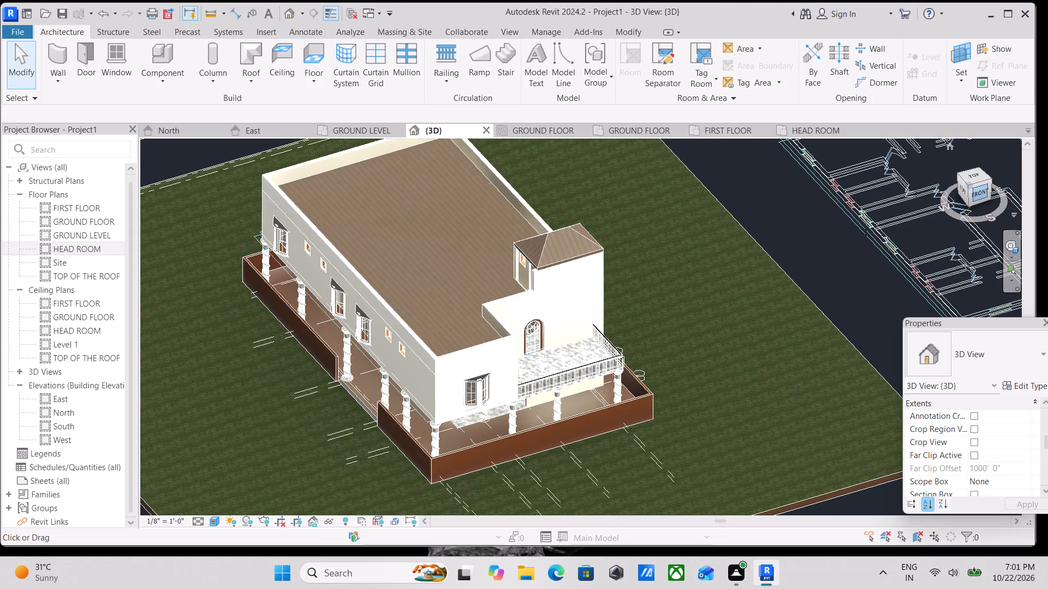
scroll(570, 303, "up", 7)
scroll(557, 358, "down", 1)
middle_click_drag(536, 367, 726, 395, "shift")
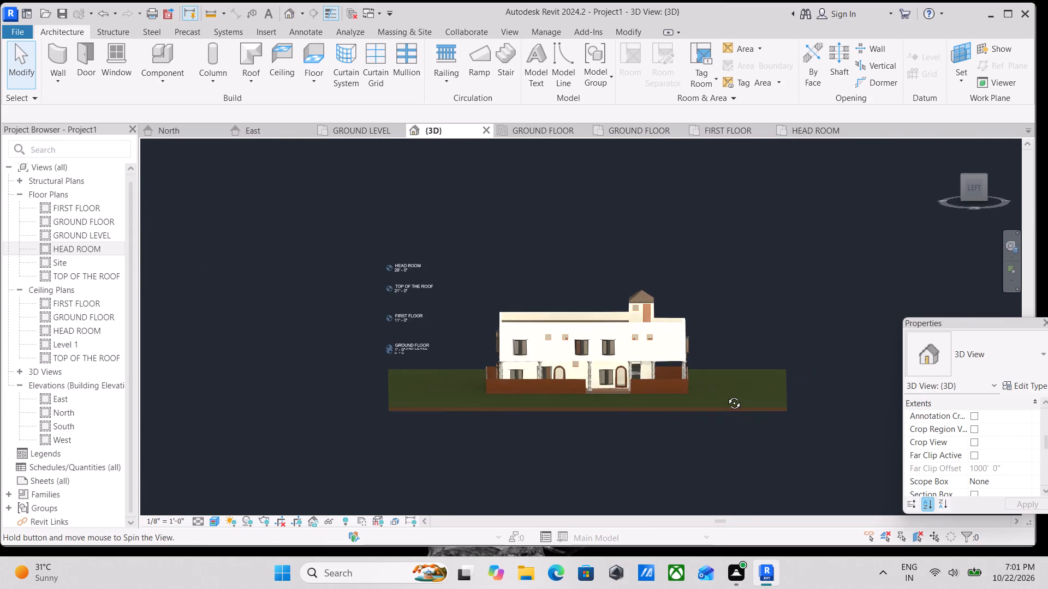
middle_click_drag(726, 395, 726, 392, "shift")
scroll(618, 363, "up", 3)
left_click(979, 187)
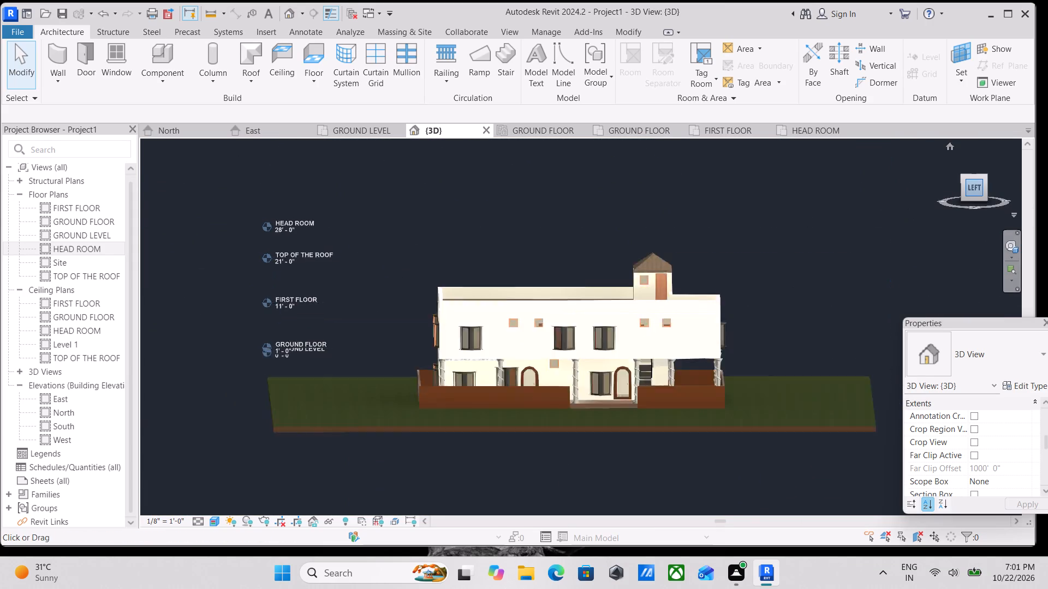
scroll(663, 308, "up", 7)
scroll(555, 360, "up", 4)
scroll(609, 373, "up", 2)
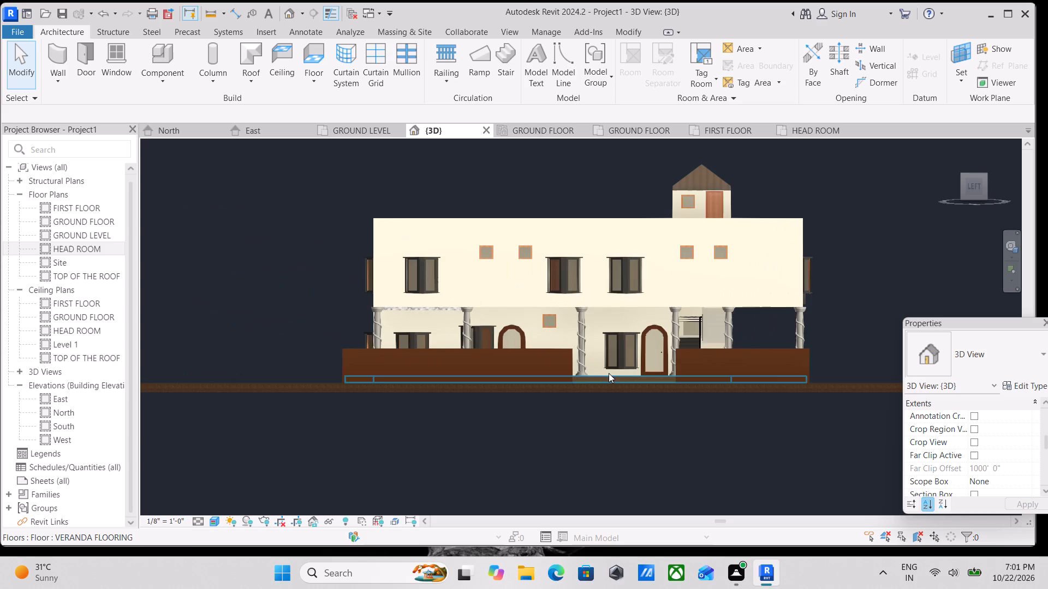
scroll(581, 370, "down", 2)
middle_click_drag(554, 362, 583, 466, "shift")
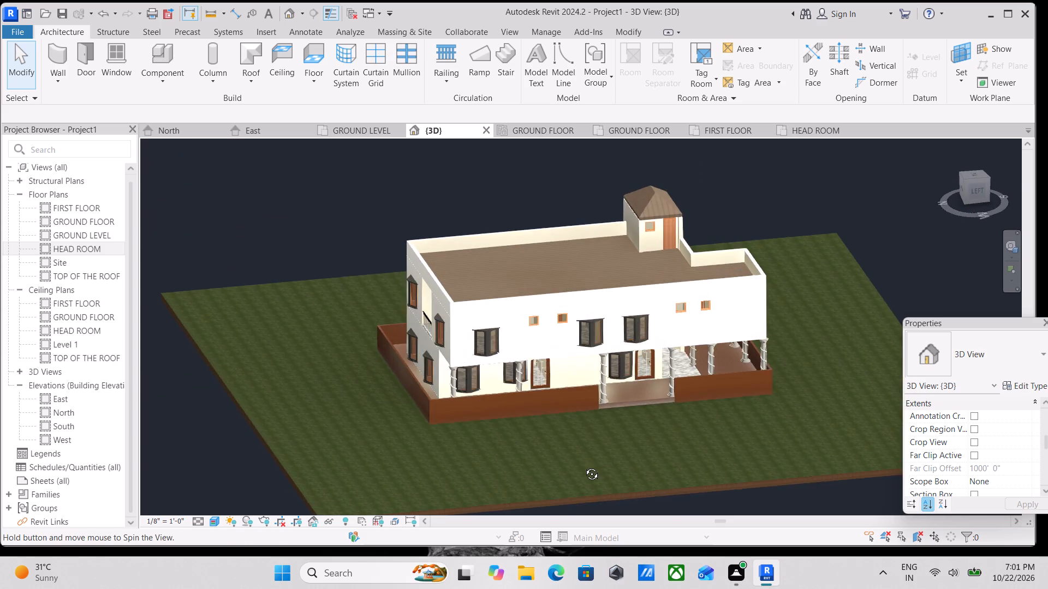
middle_click_drag(583, 466, 583, 466, "shift")
scroll(634, 401, "up", 8)
scroll(581, 406, "up", 1)
middle_click_drag(581, 406, 562, 459)
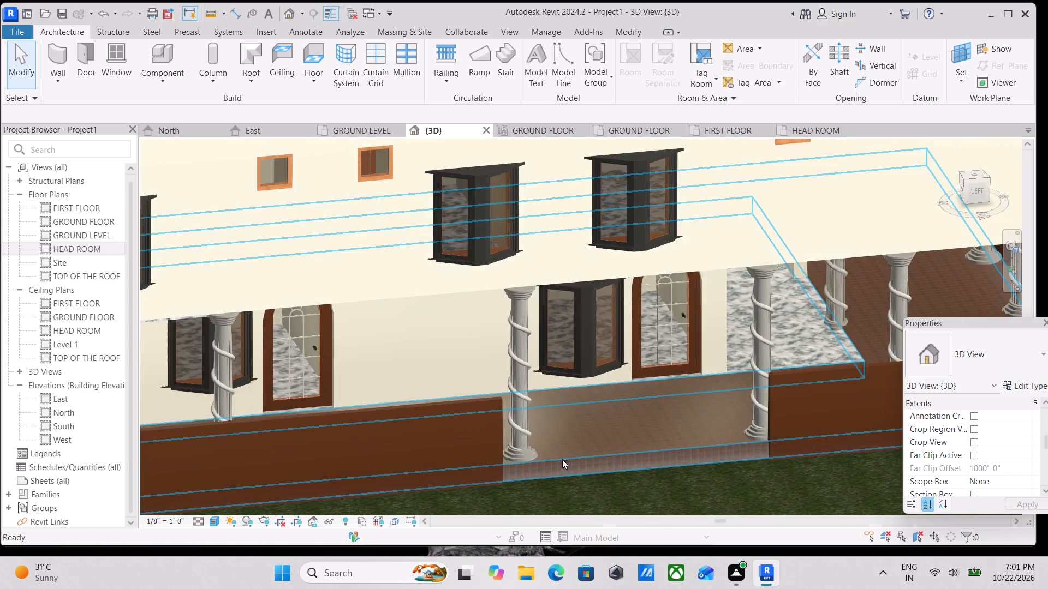
scroll(532, 408, "down", 1)
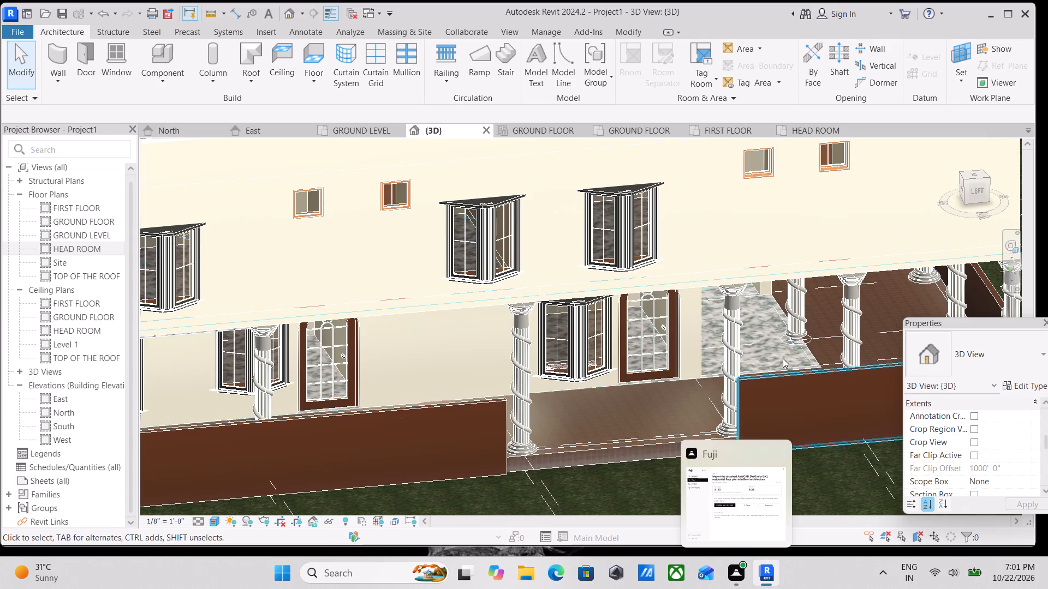
scroll(526, 287, "down", 2)
middle_click_drag(524, 287, 533, 352)
scroll(489, 261, "down", 2)
middle_click_drag(489, 261, 506, 336)
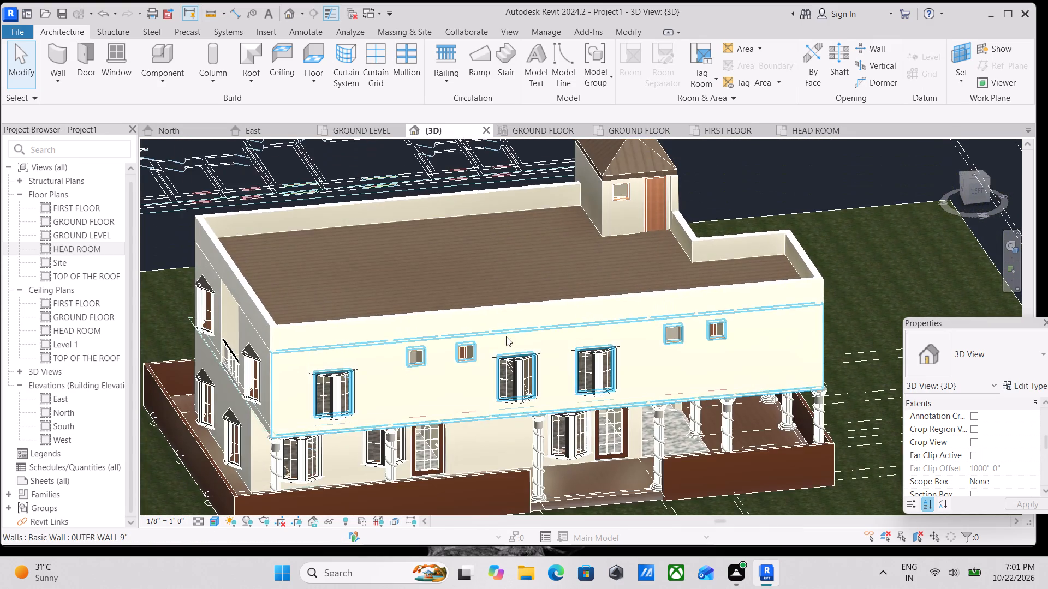
scroll(437, 221, "down", 1)
middle_click_drag(437, 221, 437, 297)
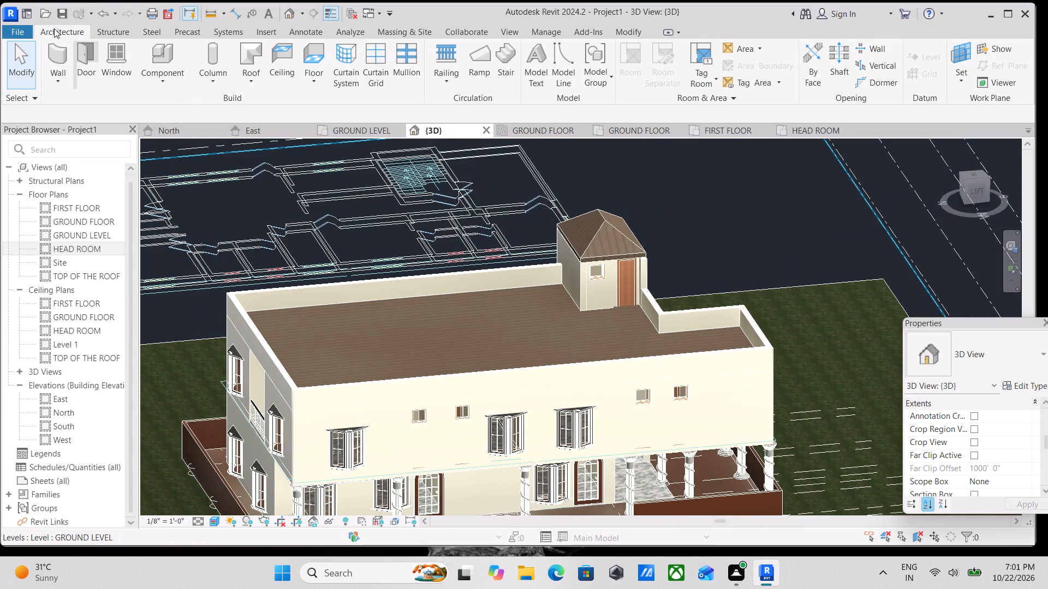
middle_click_drag(529, 442, 445, 259)
scroll(497, 341, "up", 2)
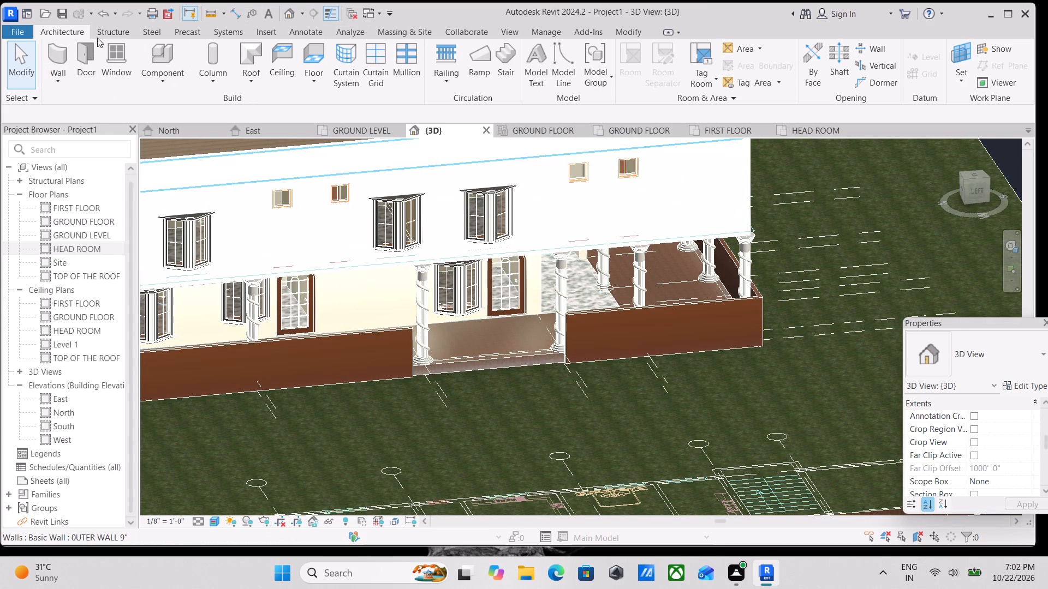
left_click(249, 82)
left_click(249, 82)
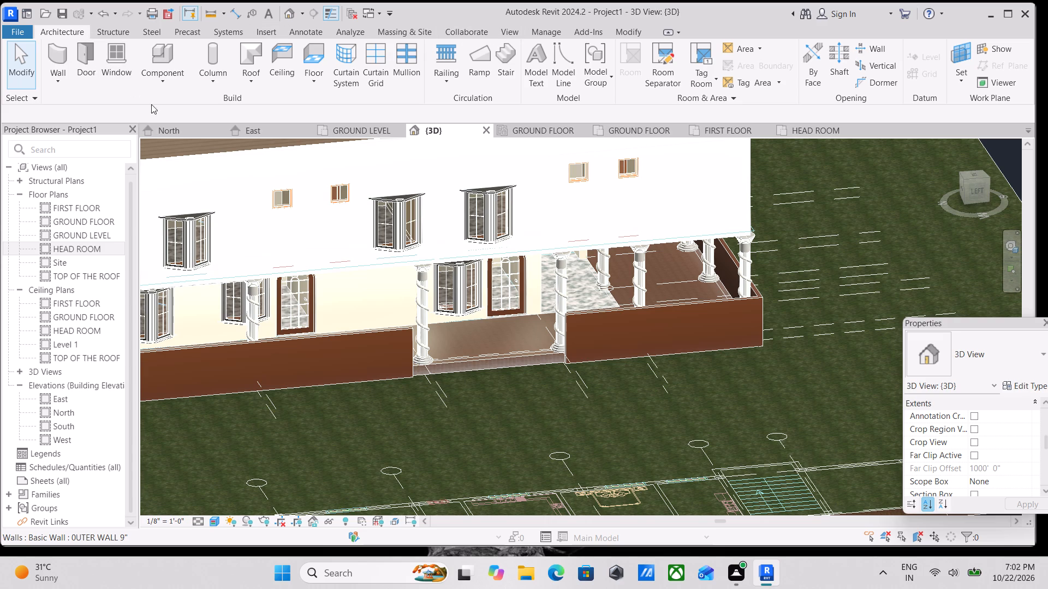
Start loading a family and browse Documents to the Gate folder inside the nested SHUBHAM CITY library.
left_click(270, 33)
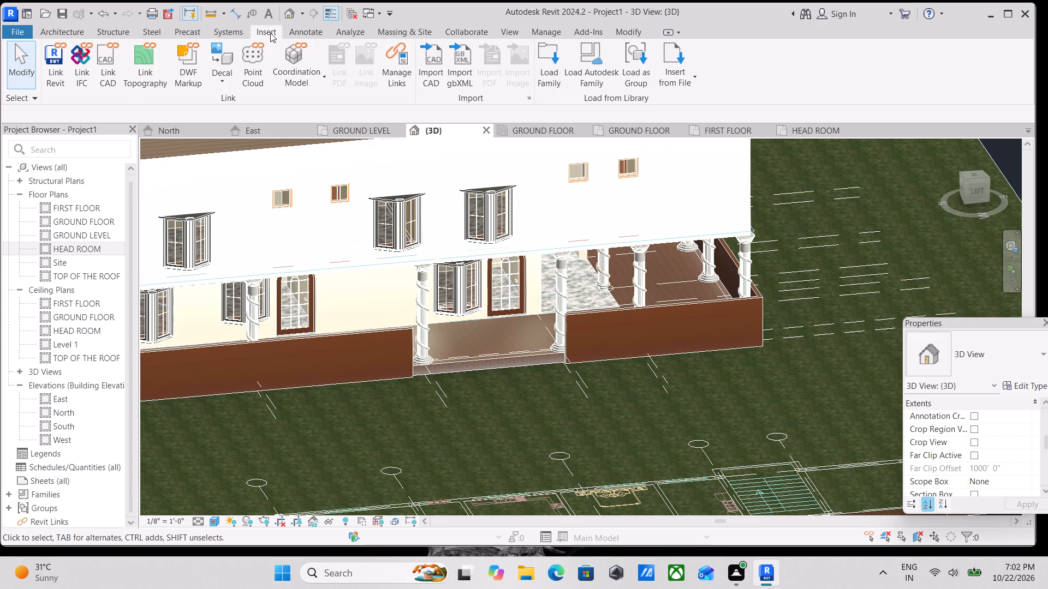
left_click(547, 76)
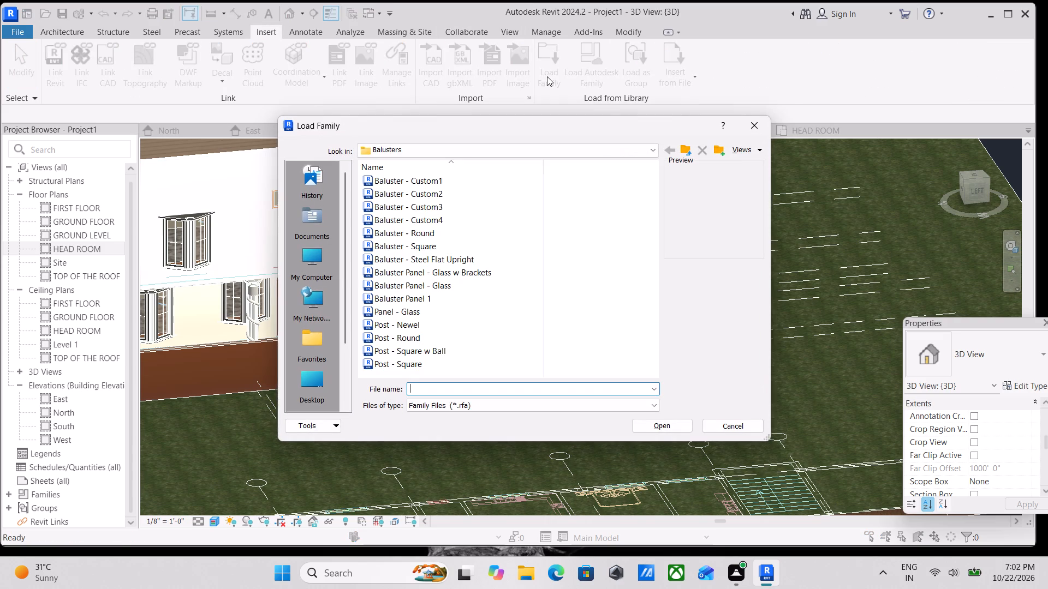
double_click(303, 215)
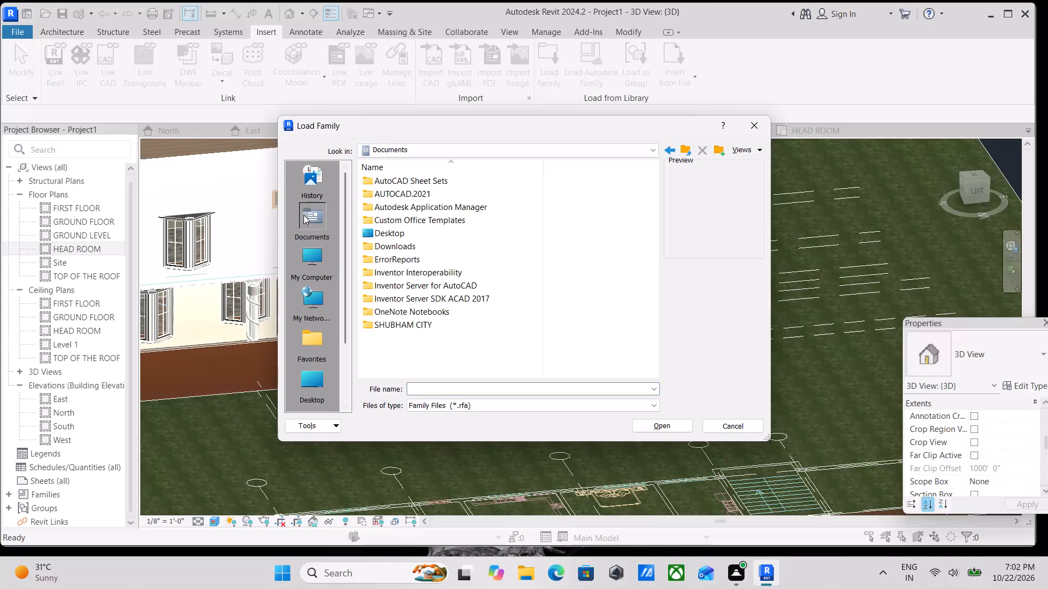
left_click(398, 236)
scroll(398, 236, "down", 1)
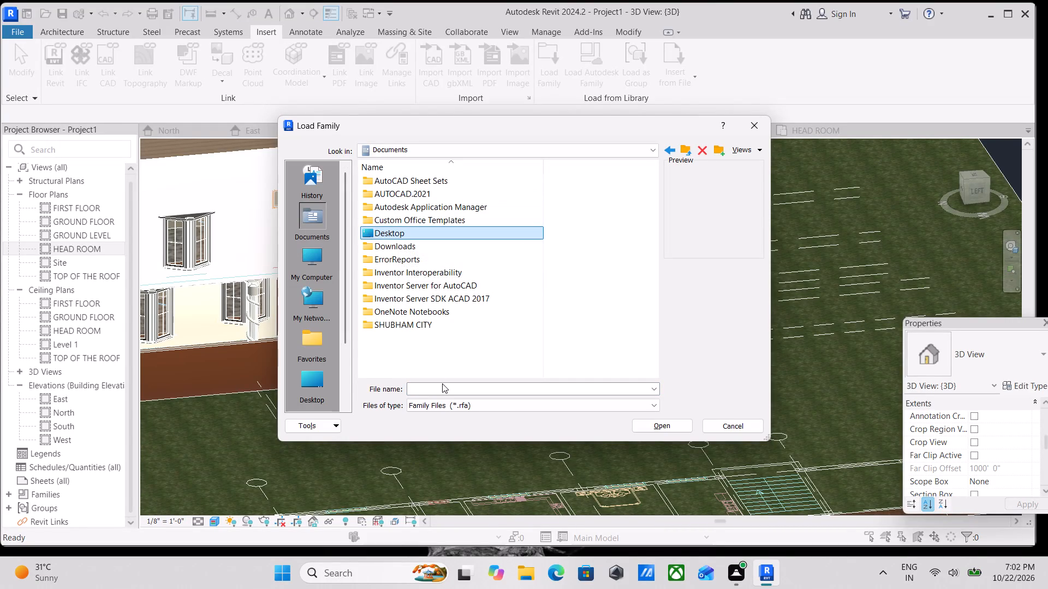
double_click(423, 324)
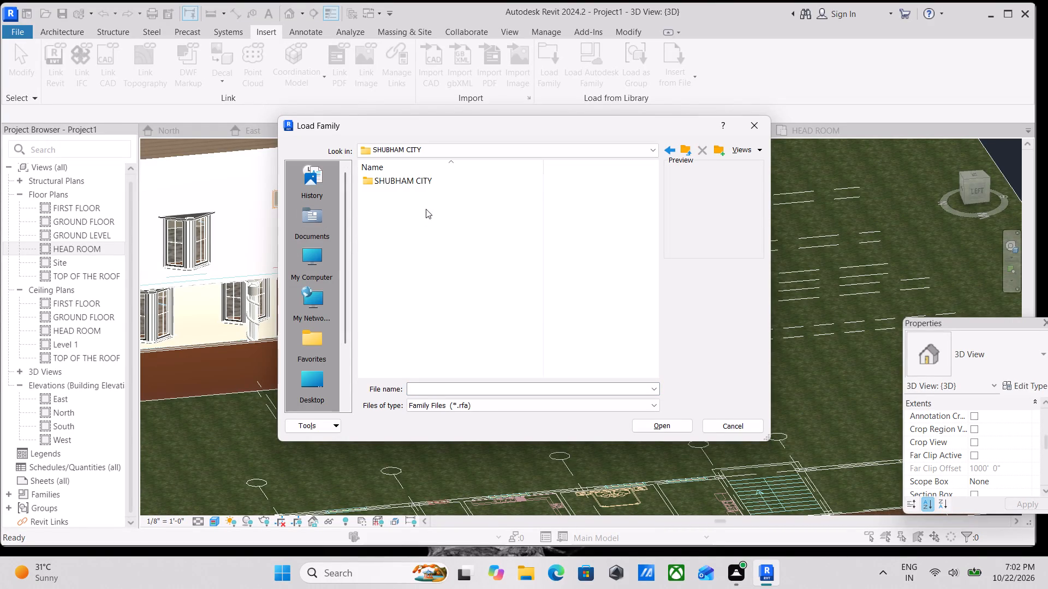
double_click(426, 185)
scroll(408, 318, "down", 2)
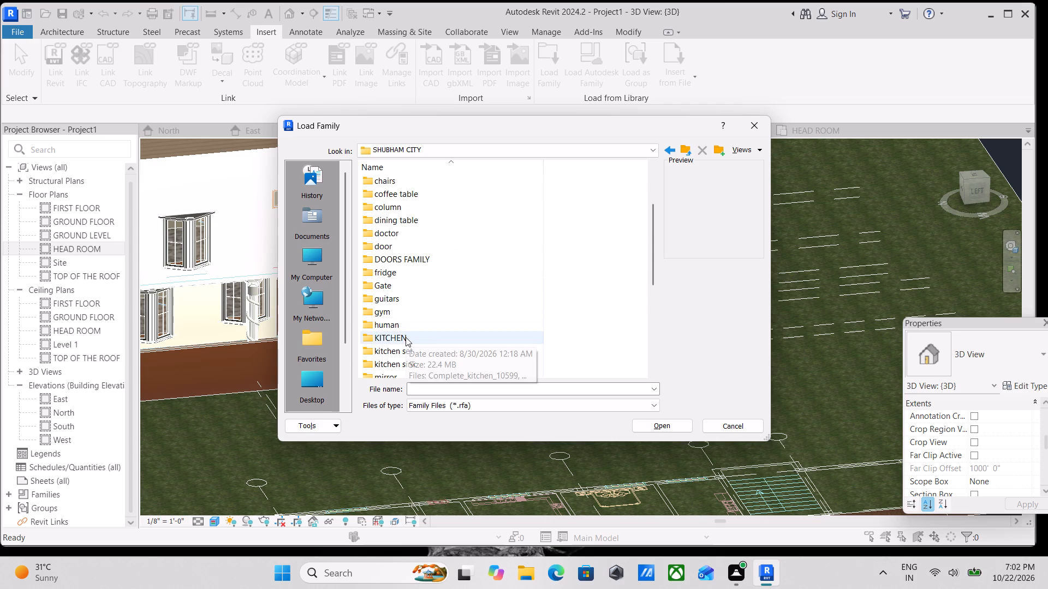
scroll(406, 337, "down", 9)
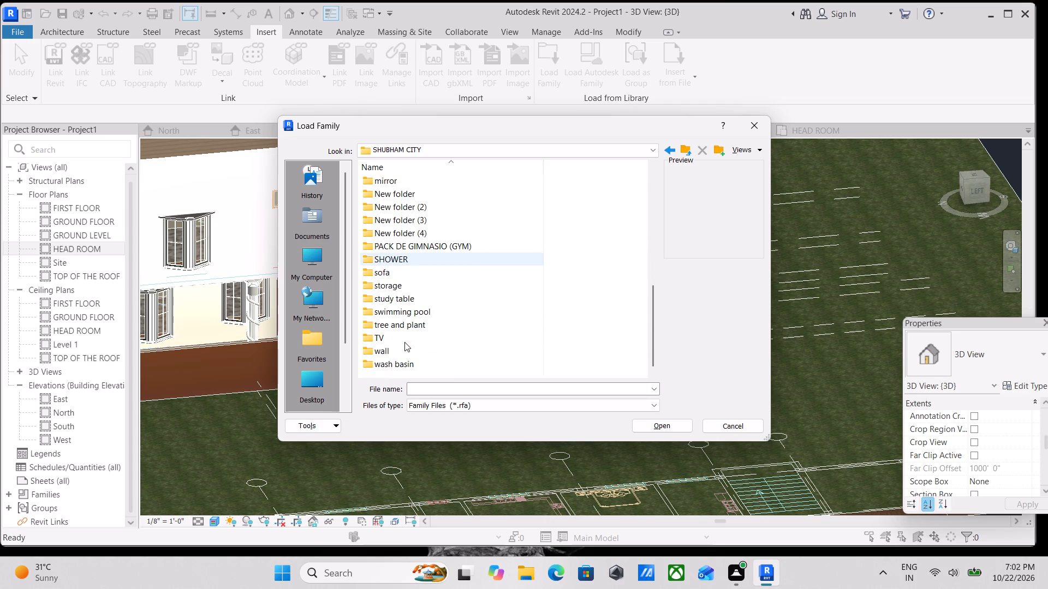
scroll(404, 342, "down", 2)
scroll(400, 345, "up", 3)
scroll(400, 345, "down", 3)
scroll(400, 345, "up", 3)
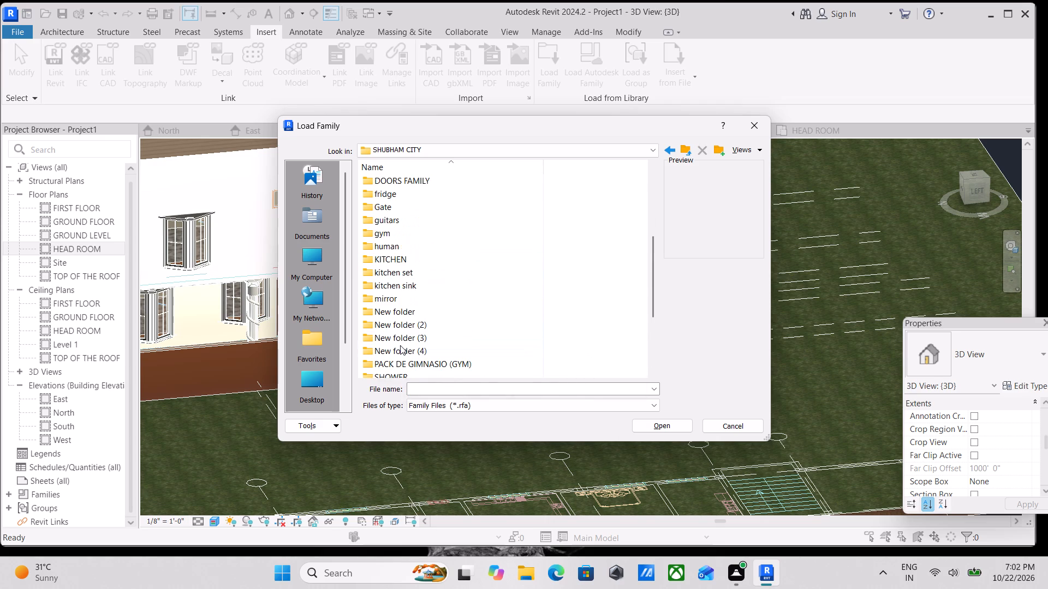
double_click(383, 206)
Compare the previews of the gate families and load gate_16438 into the project.
left_click(382, 219)
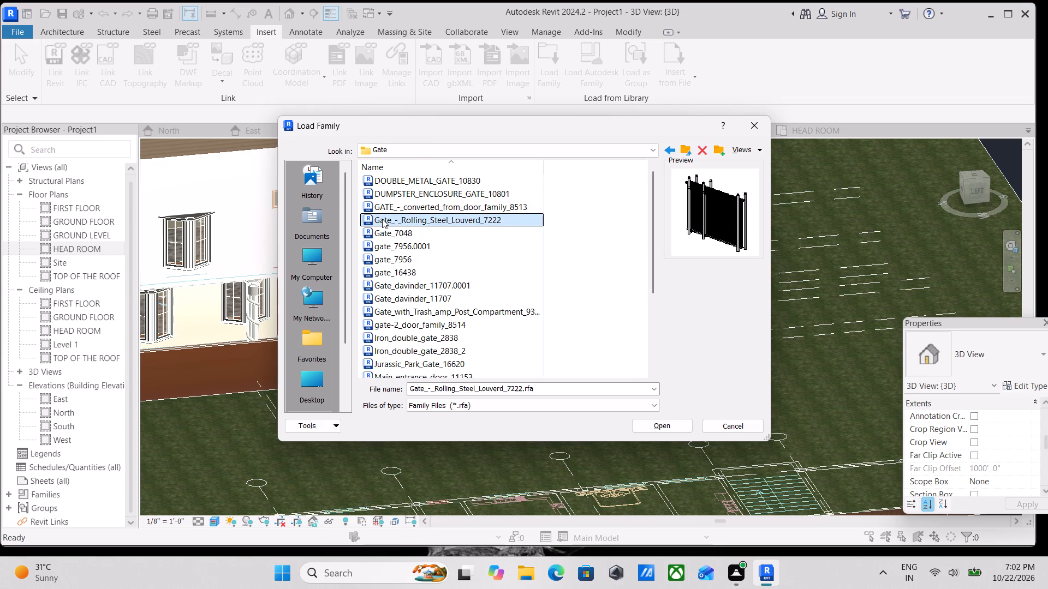
left_click(382, 236)
left_click(381, 253)
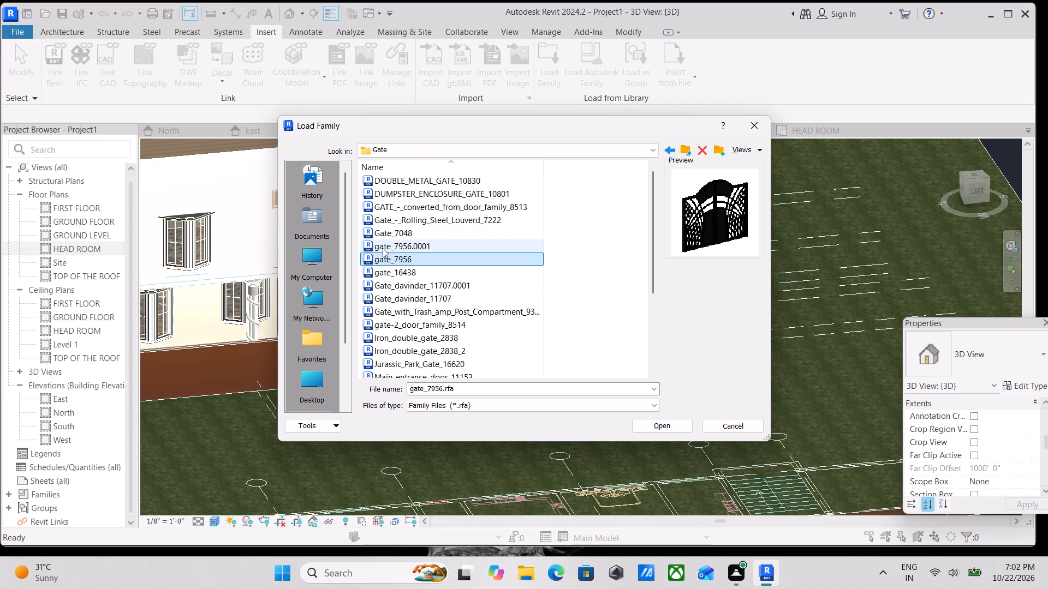
left_click(383, 248)
left_click(388, 282)
left_click(394, 299)
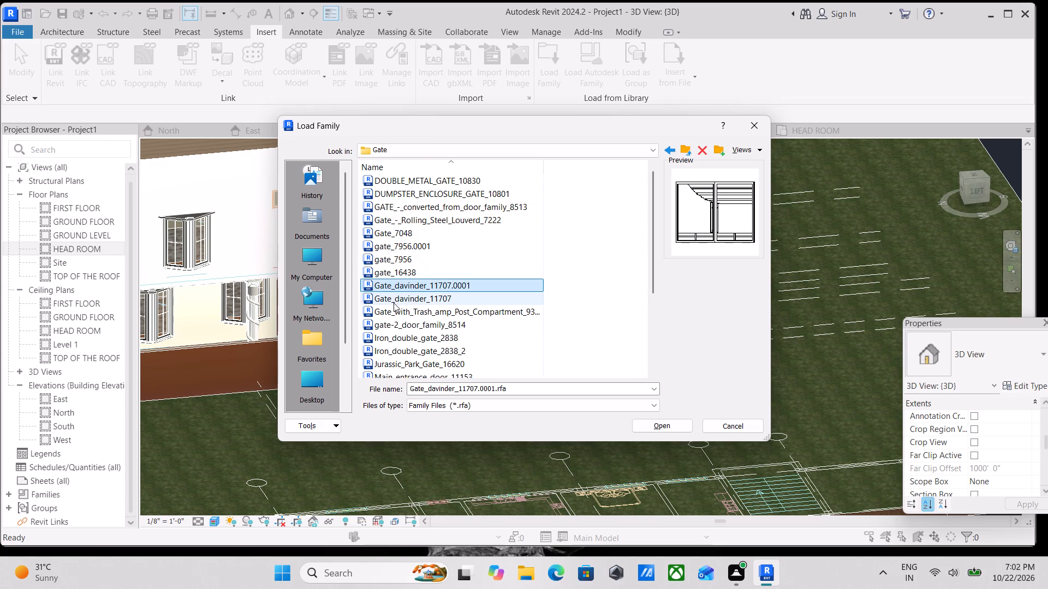
left_click(402, 281)
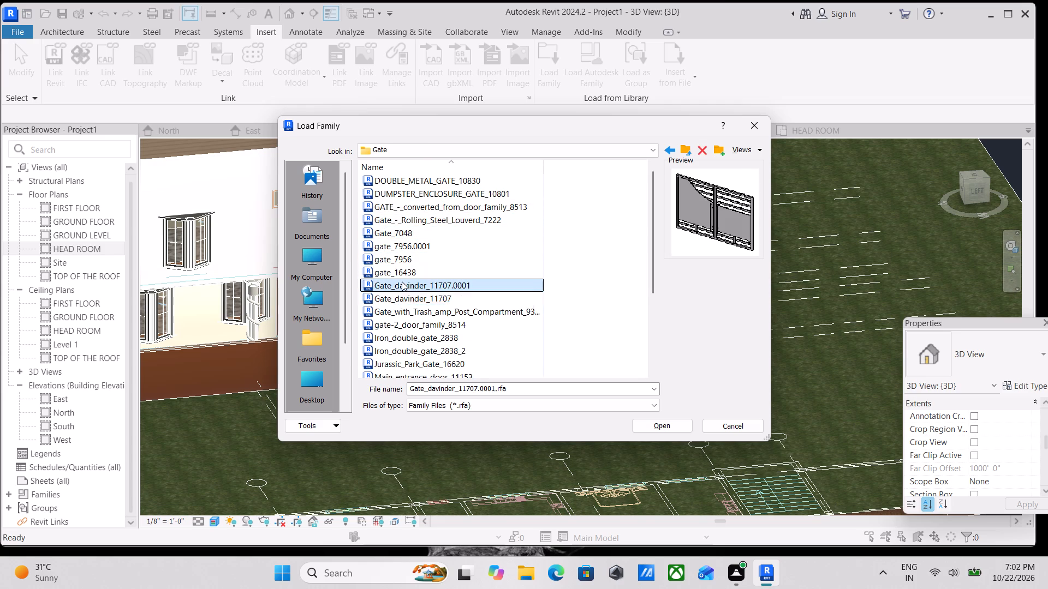
left_click(401, 275)
left_click(402, 260)
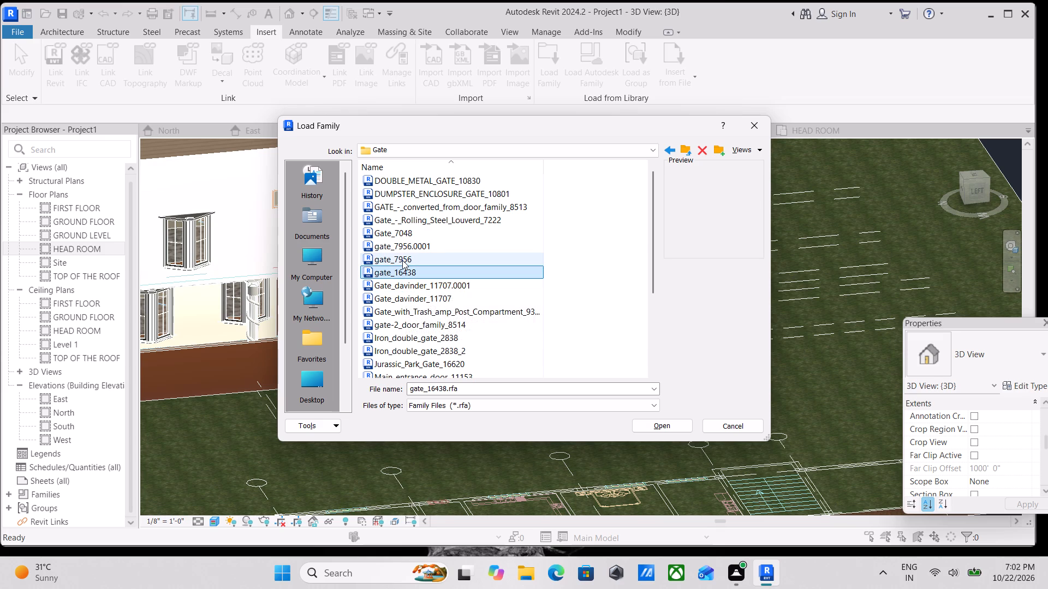
left_click(402, 274)
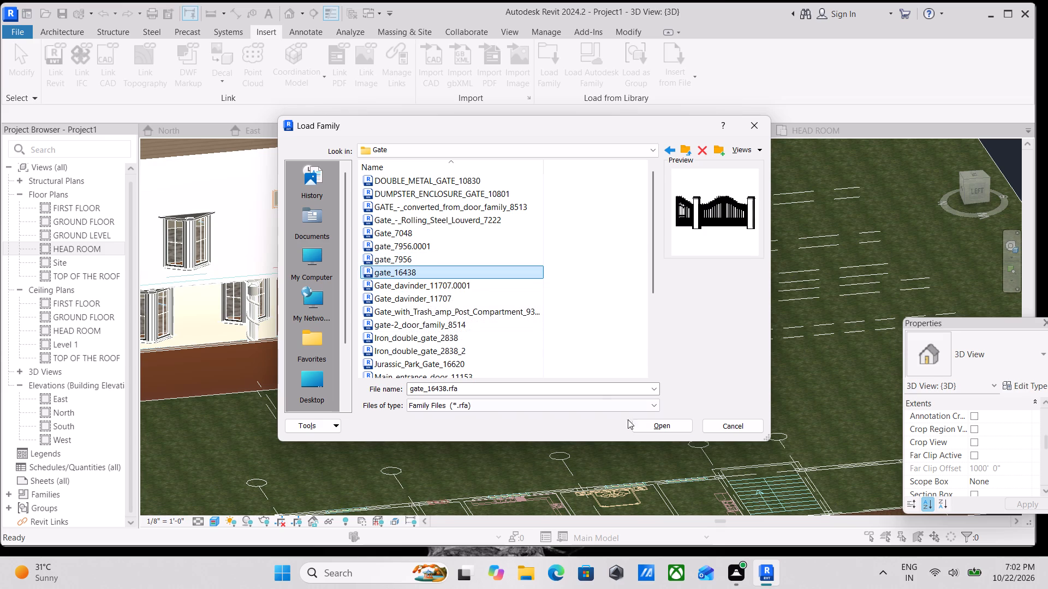
left_click(662, 425)
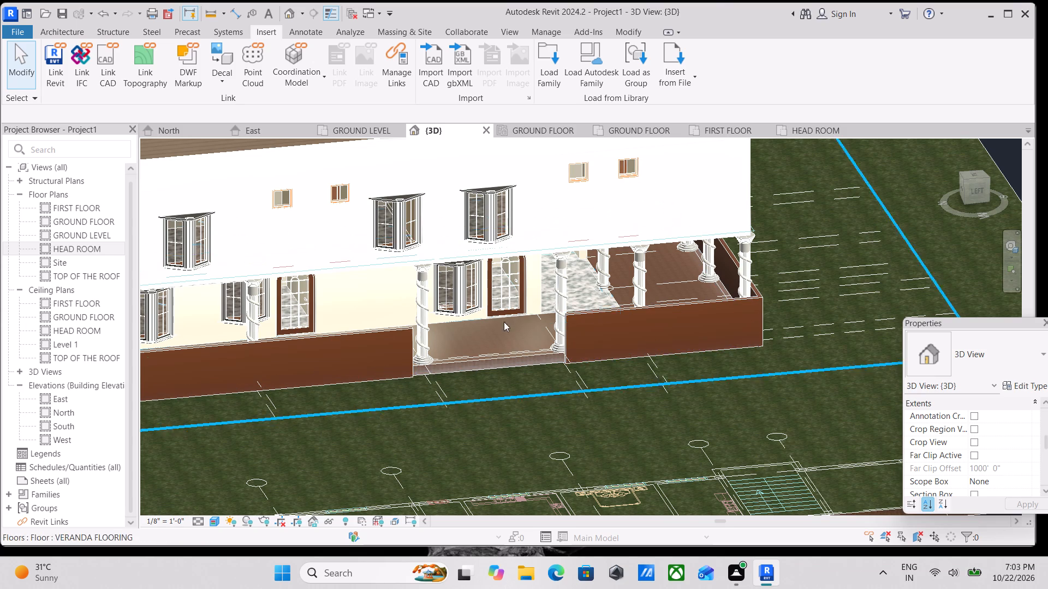
Place the gate_16438 component across the veranda entrance opening, rotated to run parallel to the low outer wall.
left_click(68, 22)
left_click(64, 34)
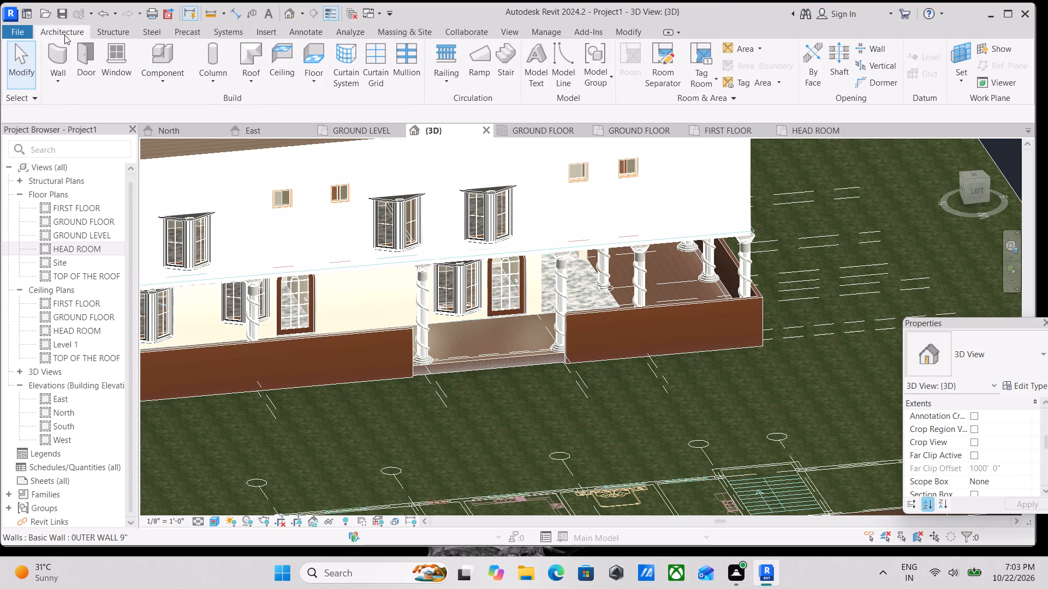
left_click(163, 83)
left_click(166, 101)
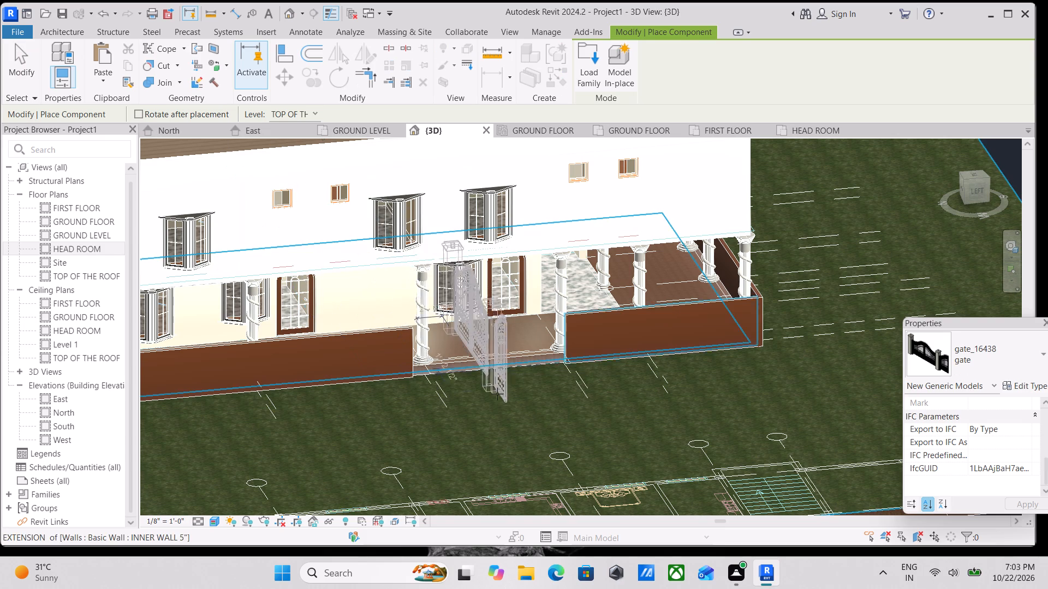
scroll(500, 398, "up", 2)
key("space")
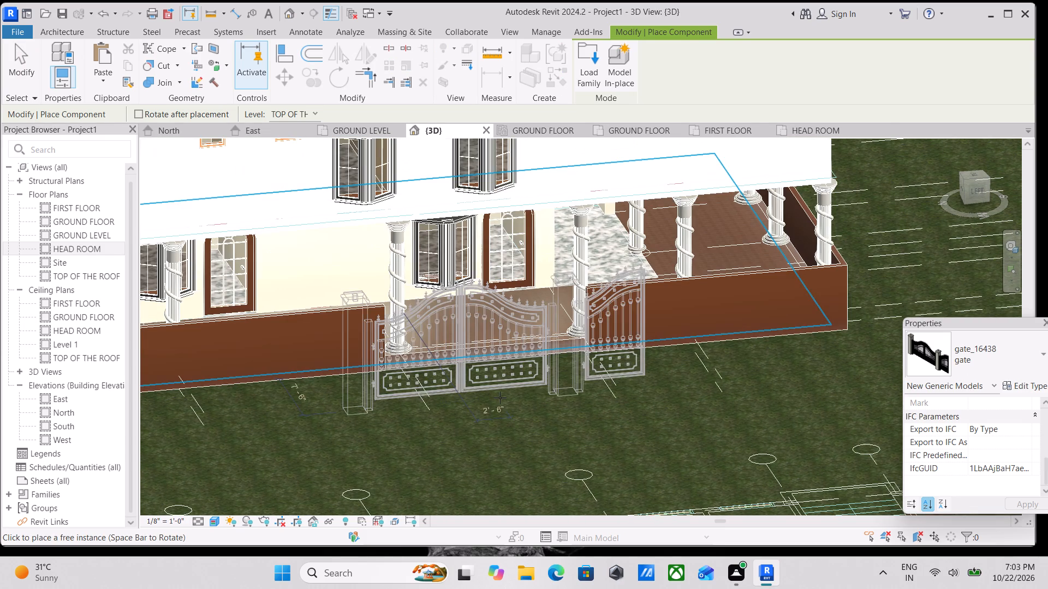
scroll(521, 346, "up", 4)
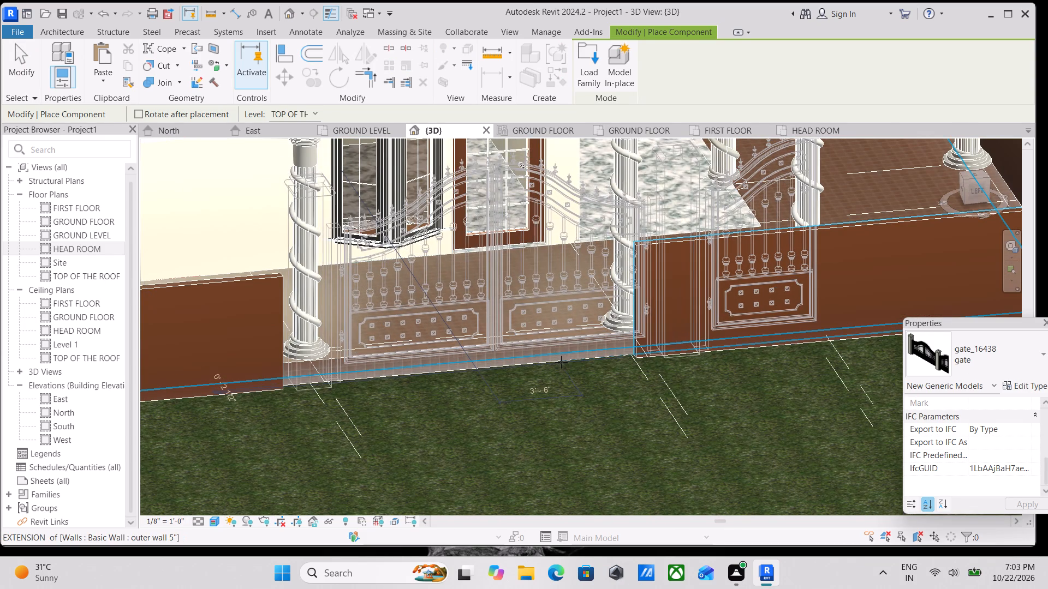
left_click(562, 369)
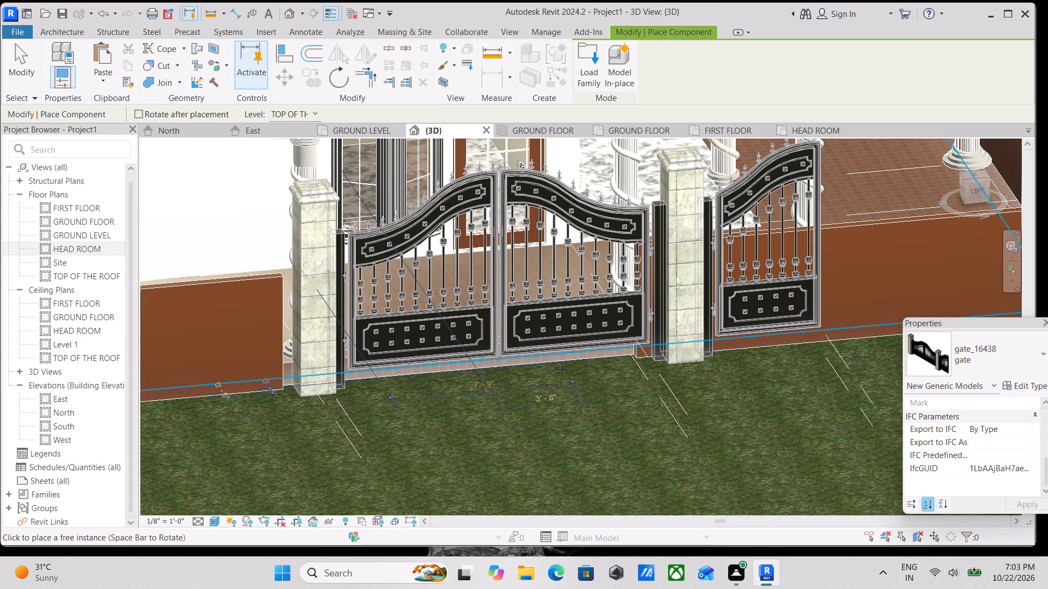
key("Escape")
key("Escape")
scroll(515, 369, "down", 1)
key("Escape")
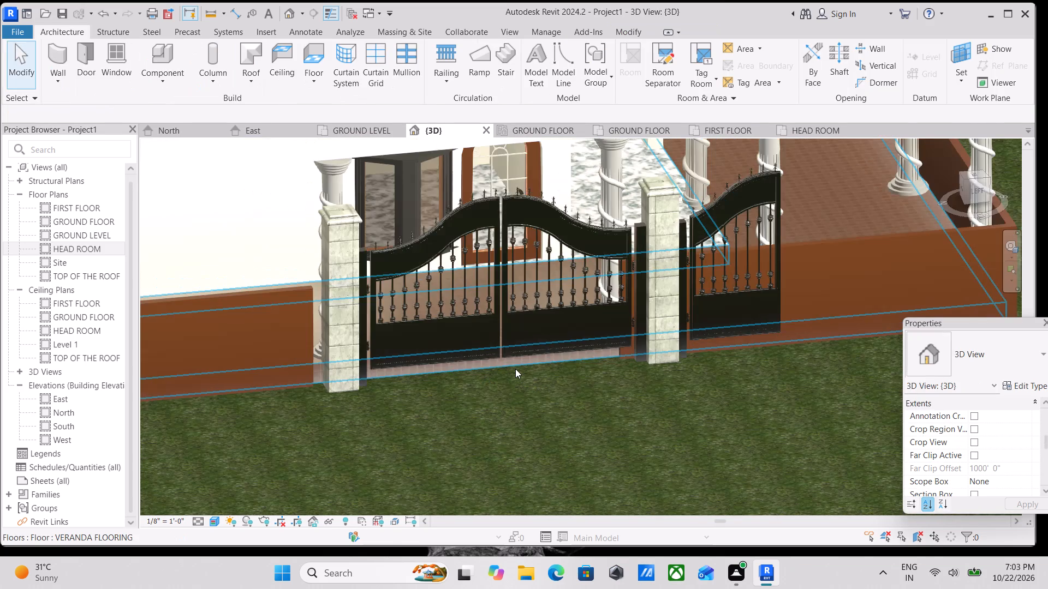
key("Escape")
key("Escape")
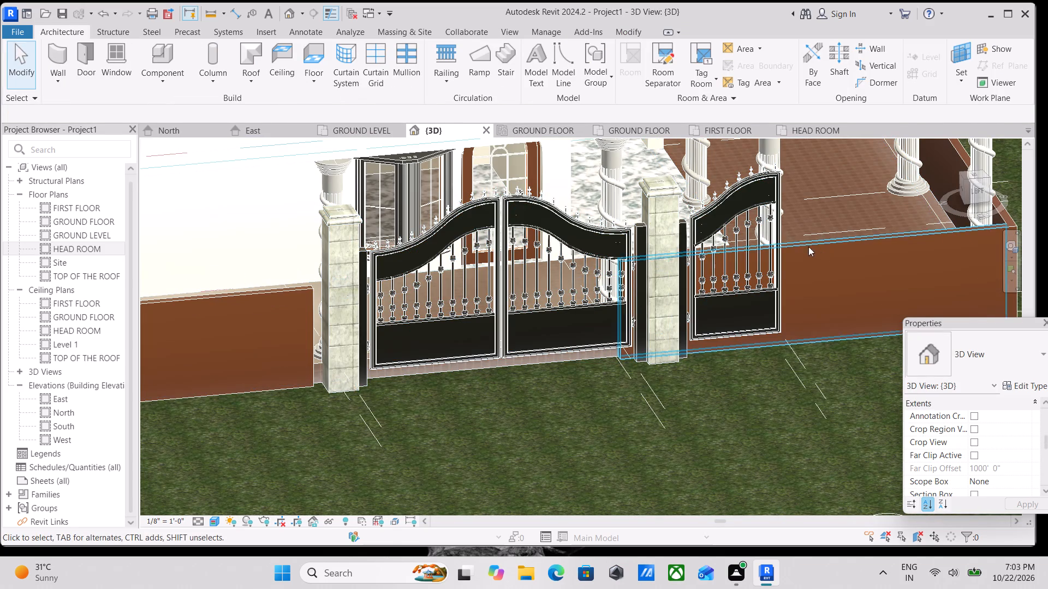
Open the placed gate's family for editing and delete the single side leaf outside the pillars, including its bars, panels and spikes.
left_click(775, 217)
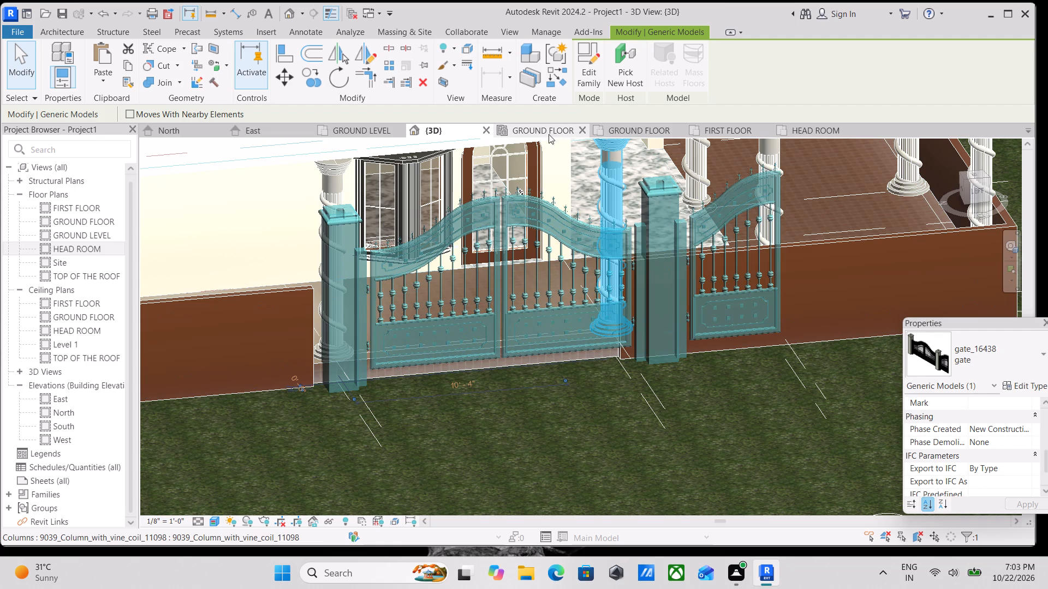
left_click(595, 79)
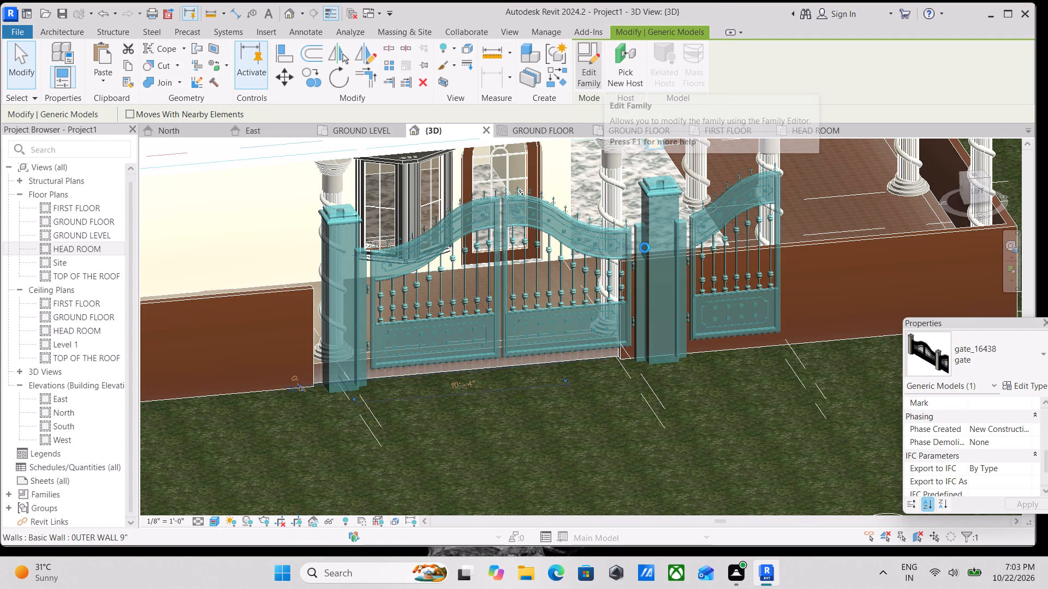
scroll(645, 248, "down", 2)
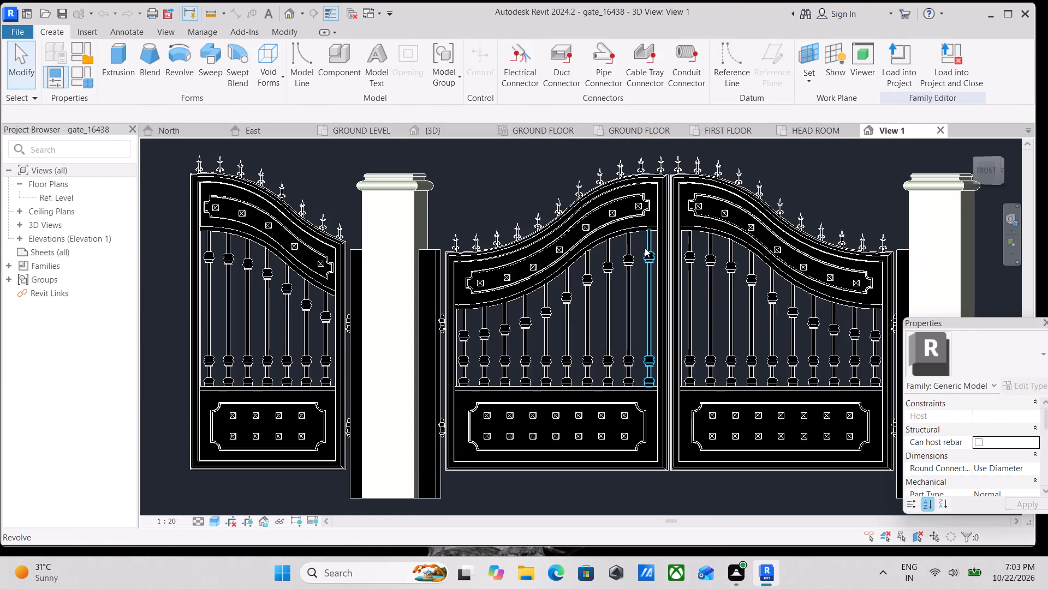
scroll(645, 248, "down", 6)
scroll(680, 278, "down", 1)
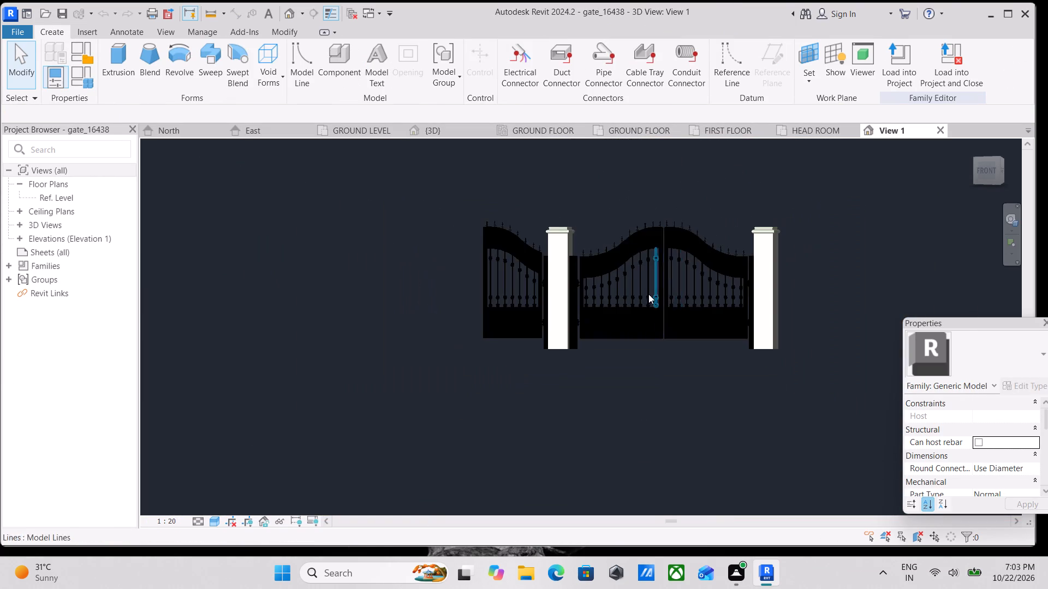
left_click(531, 204)
left_click_drag(454, 192, 515, 389)
scroll(499, 219, "up", 2)
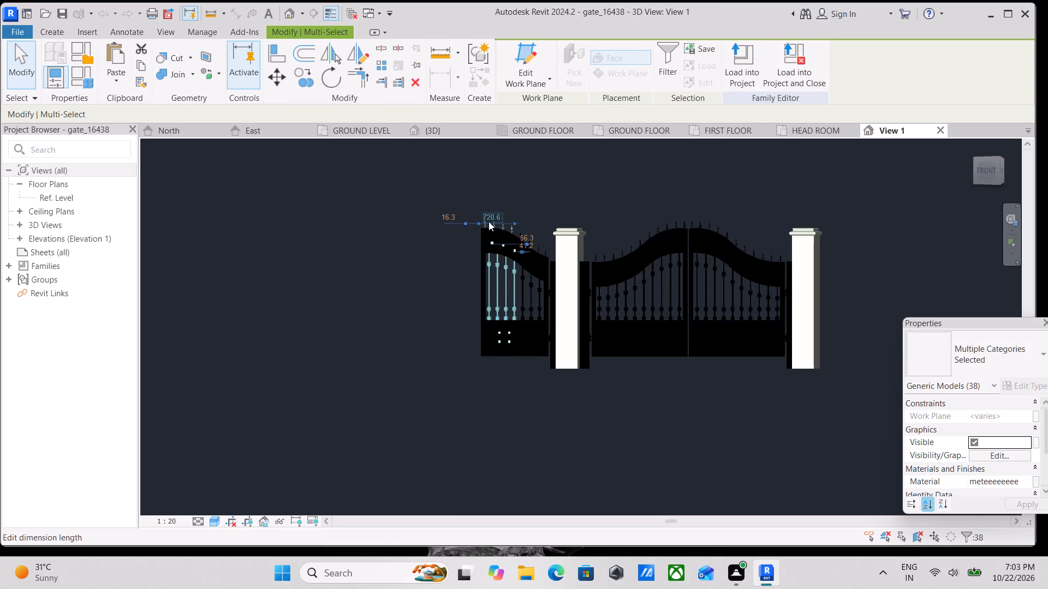
left_click_drag(420, 170, 569, 429)
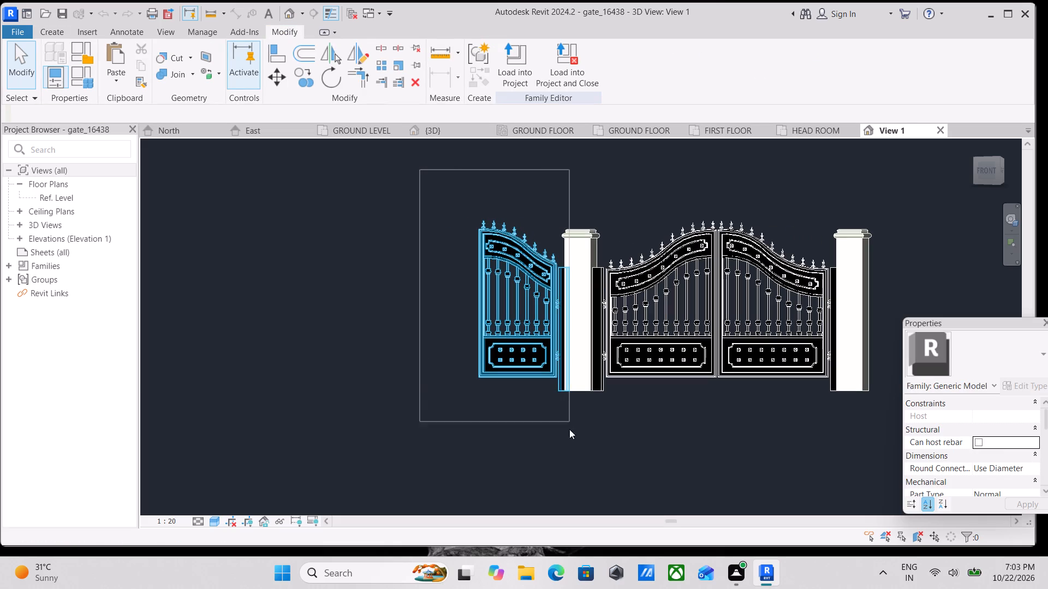
left_click_drag(569, 429, 569, 460)
right_click(535, 384)
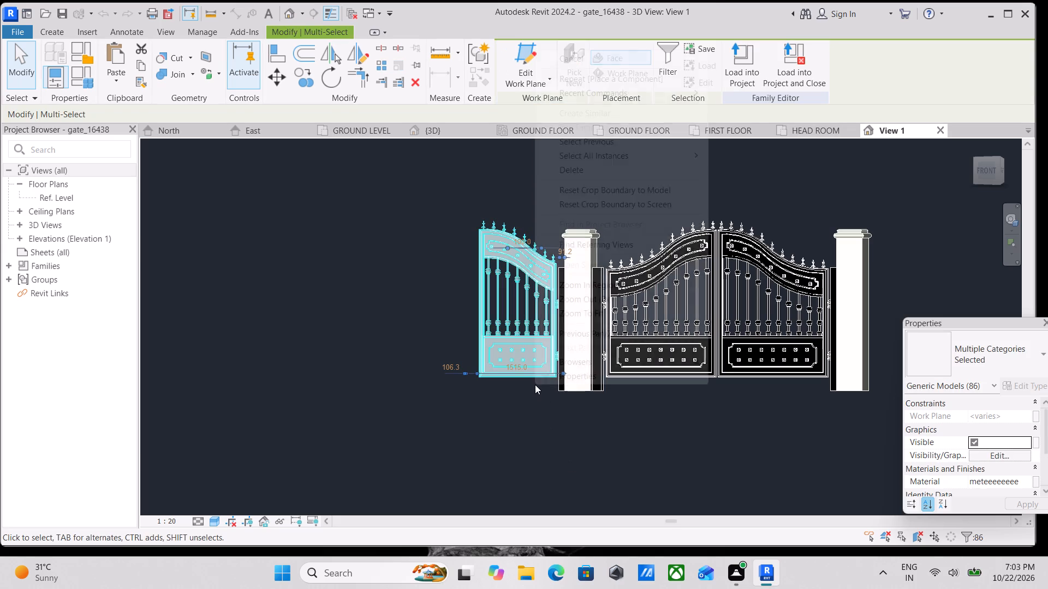
left_click(601, 165)
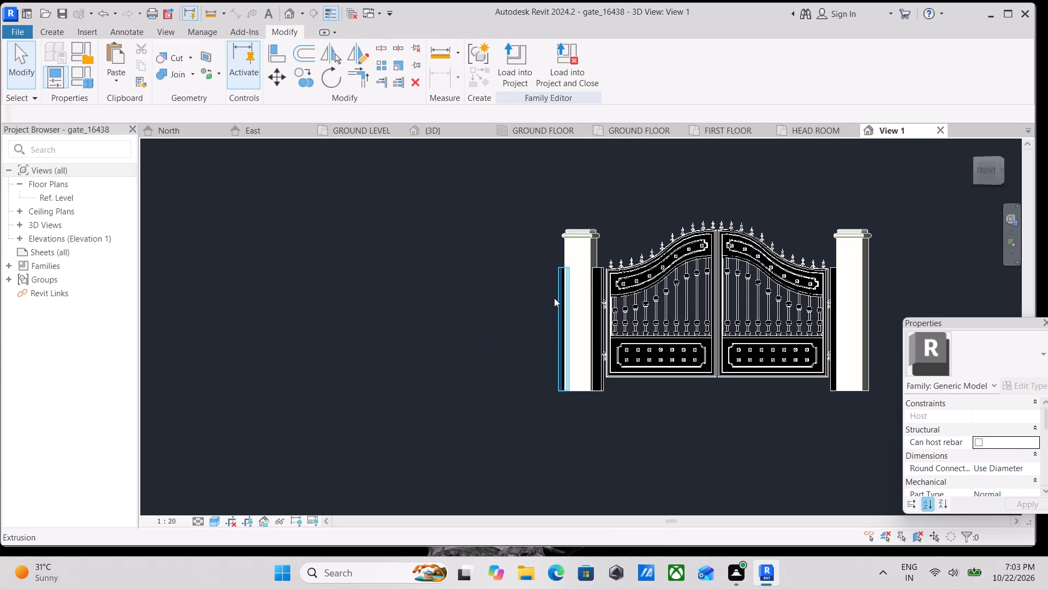
Delete the leftover hinge post extrusion on the outer face of the pillar where the side leaf hung.
scroll(554, 298, "down", 2)
middle_click_drag(571, 327, 775, 412, "shift")
left_click(660, 317)
right_click(660, 317)
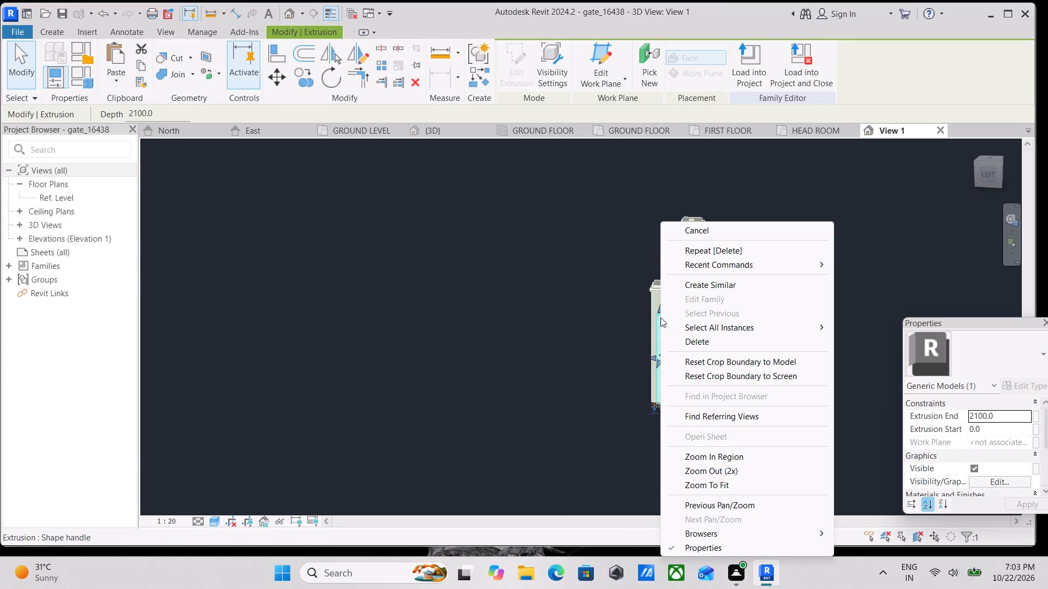
left_click(694, 341)
scroll(694, 341, "down", 2)
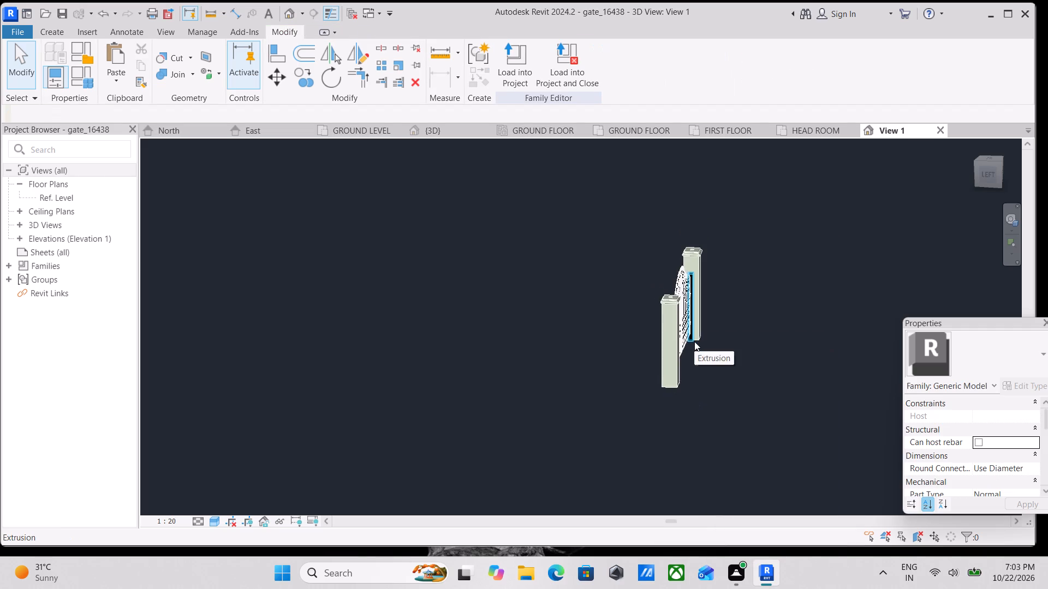
Load the edited gate family back into the project, overwriting the existing version and its parameter values.
middle_click_drag(694, 341, 558, 311, "shift")
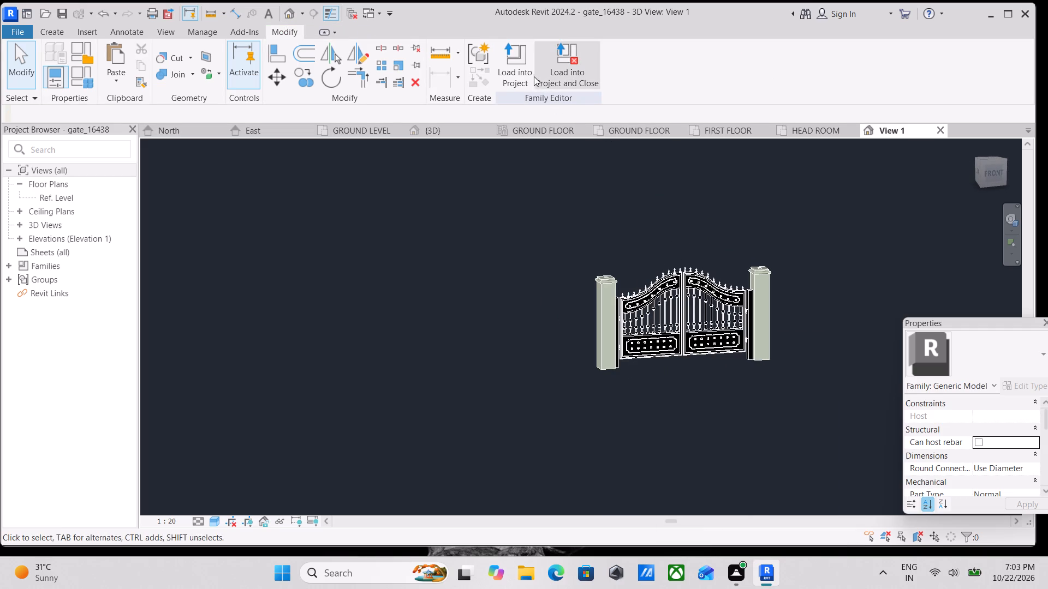
left_click(526, 71)
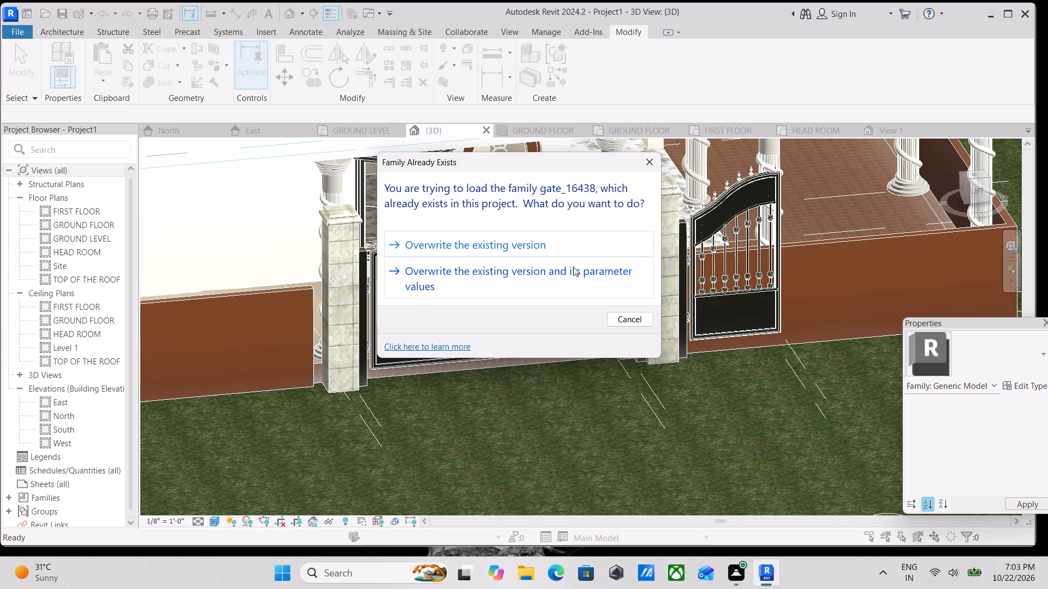
left_click(511, 277)
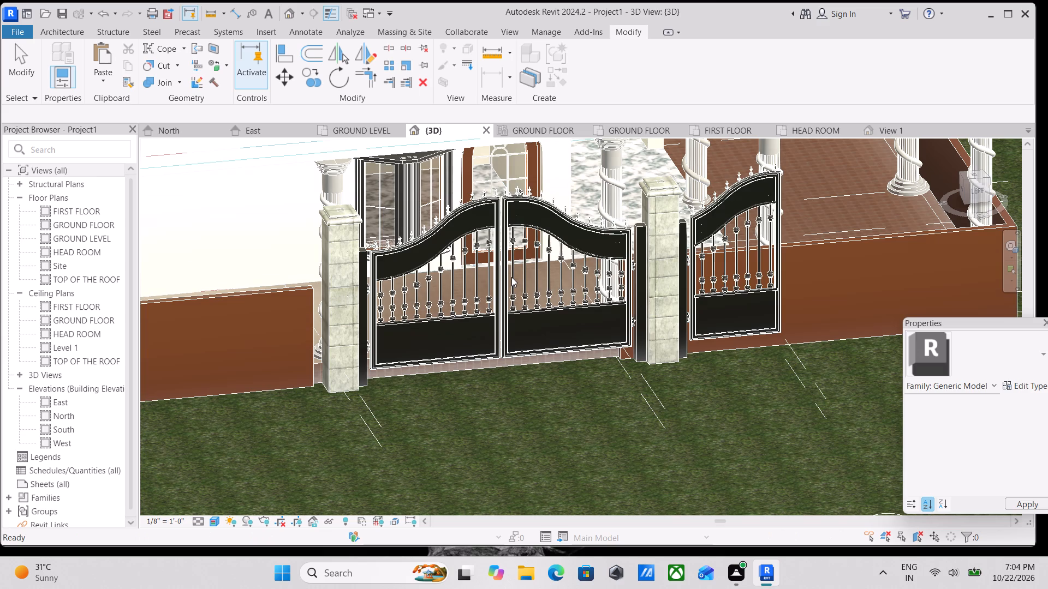
Nudge the gate_16438 component towards the house so its pillars sit in line with the low outer wall.
middle_click_drag(511, 277, 525, 388)
scroll(511, 277, "down", 1)
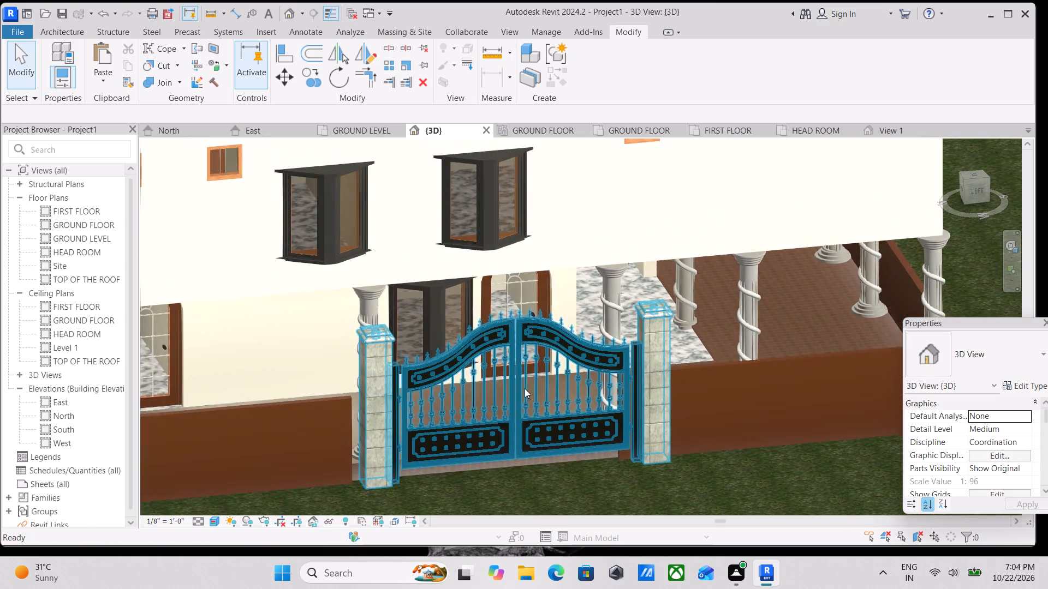
scroll(525, 388, "down", 1)
middle_click_drag(525, 388, 537, 411)
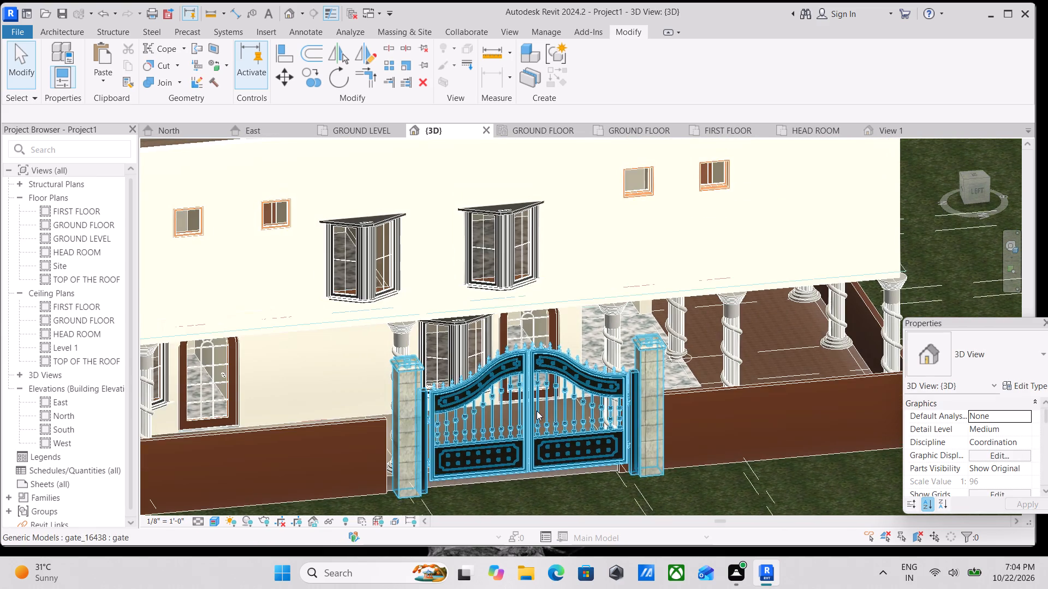
scroll(568, 381, "down", 4)
middle_click_drag(492, 400, 588, 453, "shift")
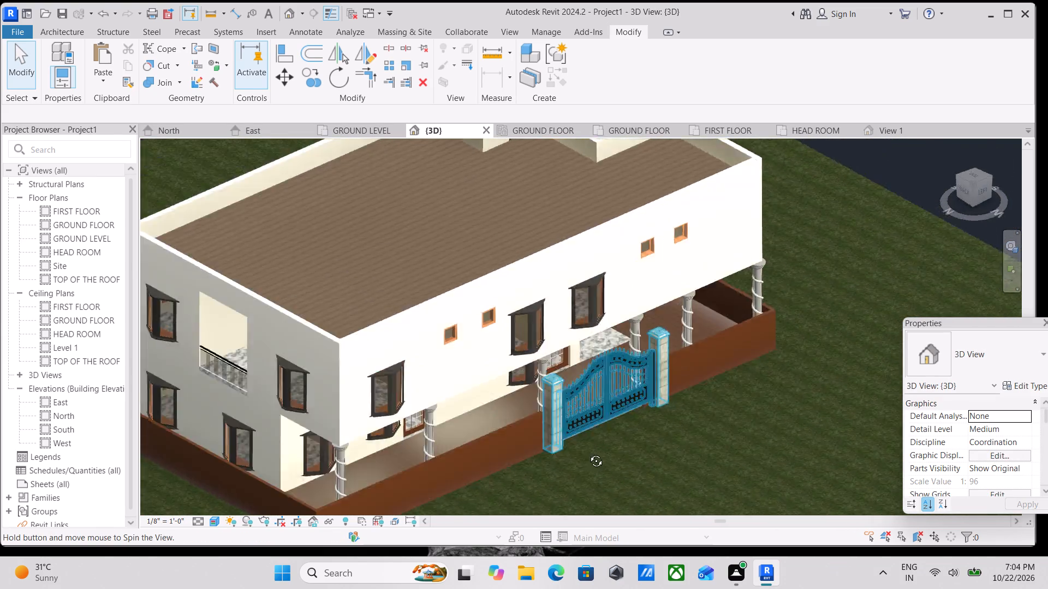
middle_click_drag(588, 453, 639, 476, "shift")
scroll(609, 384, "up", 1)
scroll(678, 363, "up", 5)
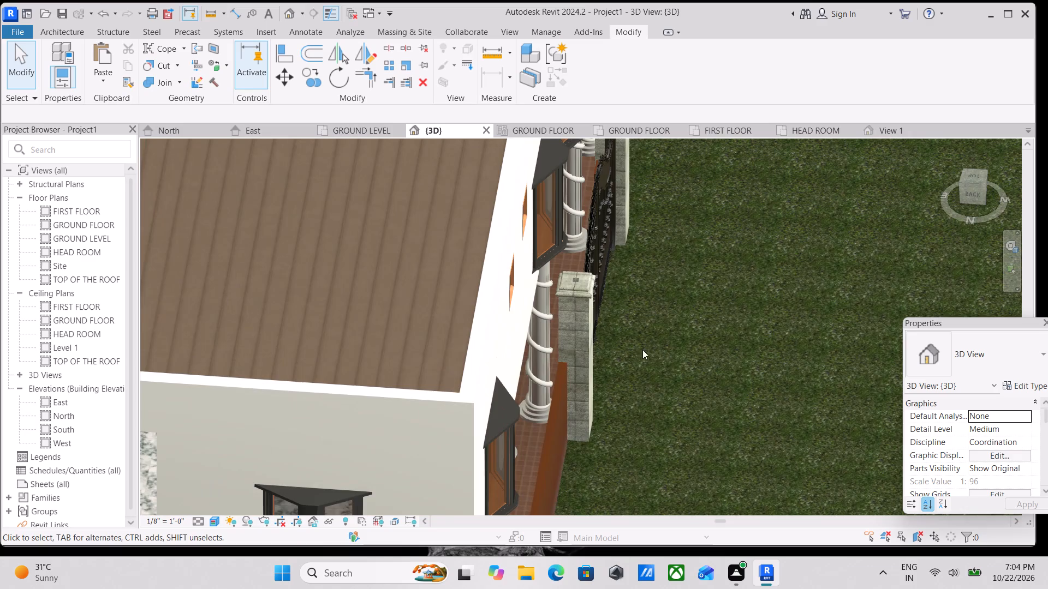
scroll(604, 341, "up", 2)
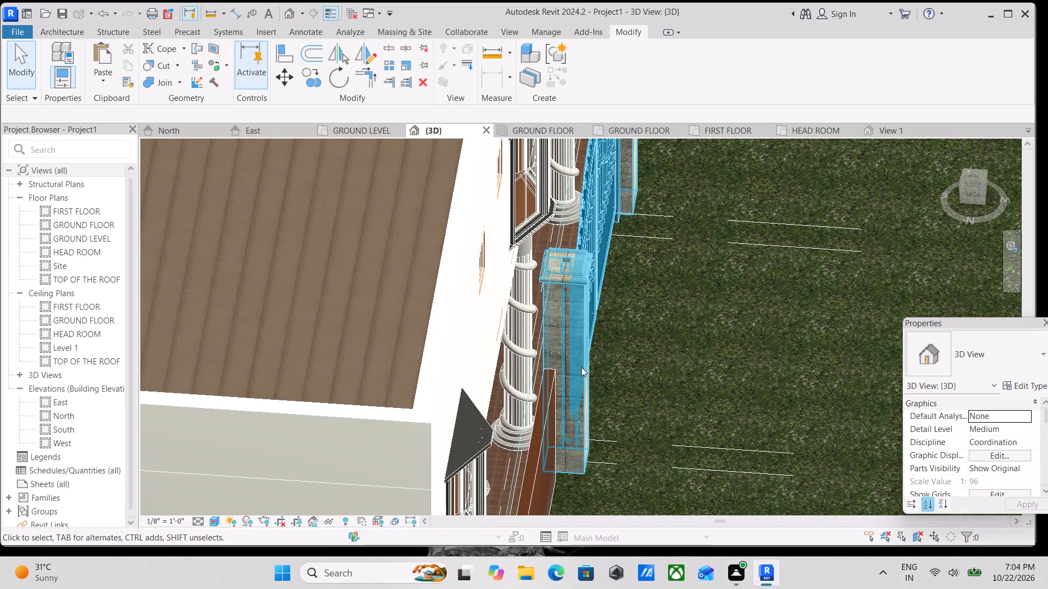
left_click(581, 367)
scroll(582, 384, "up", 1)
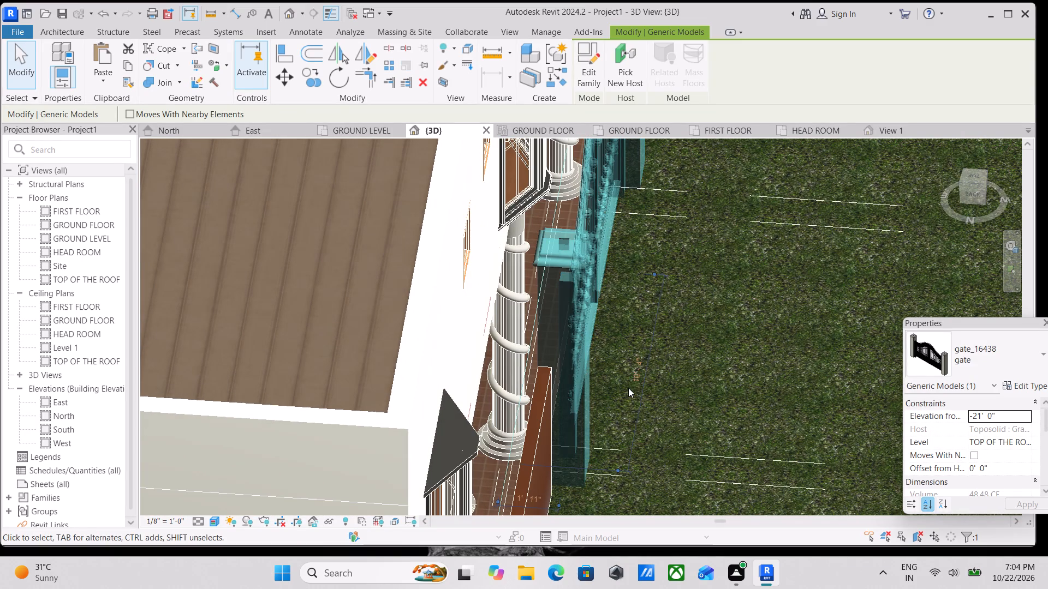
key("Left")
key("Left")
key("Left")
key("Left")
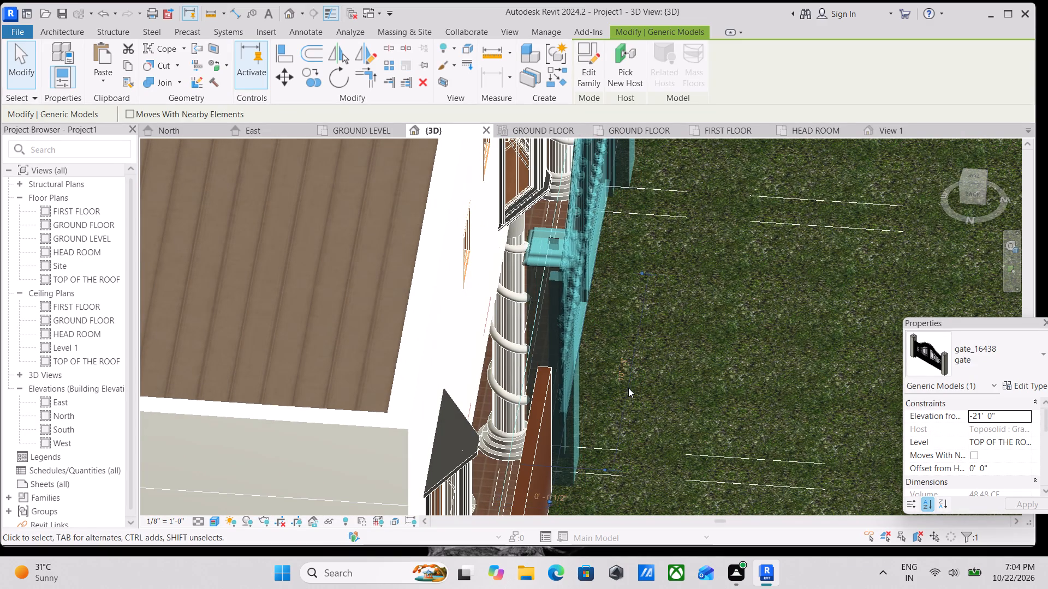
key("Left")
scroll(628, 388, "down", 1)
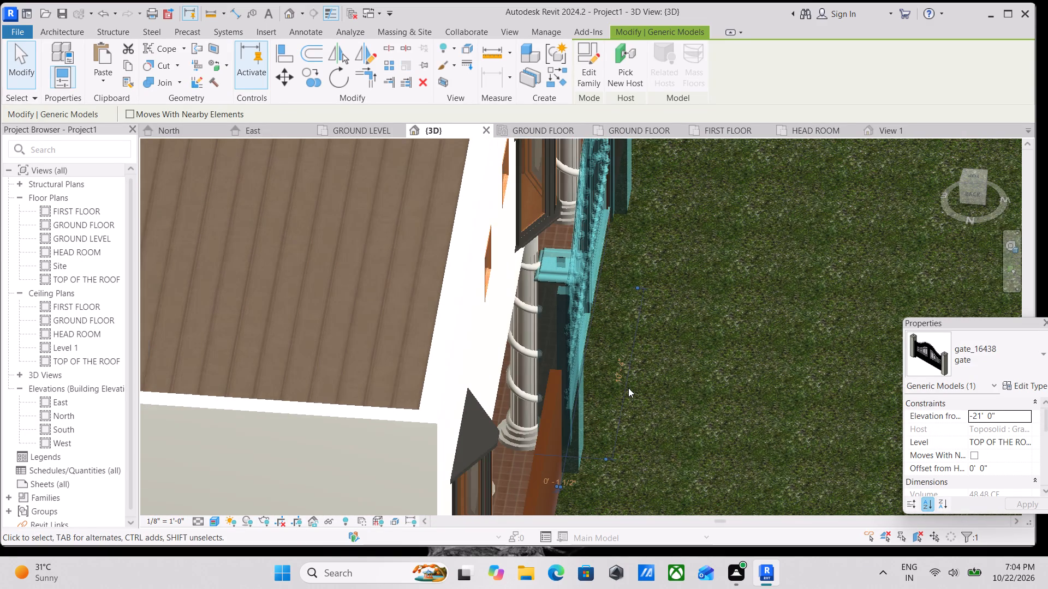
Nudge the gate sideways along the outer wall line, towards the longer wall section.
middle_click_drag(628, 388, 445, 336, "shift")
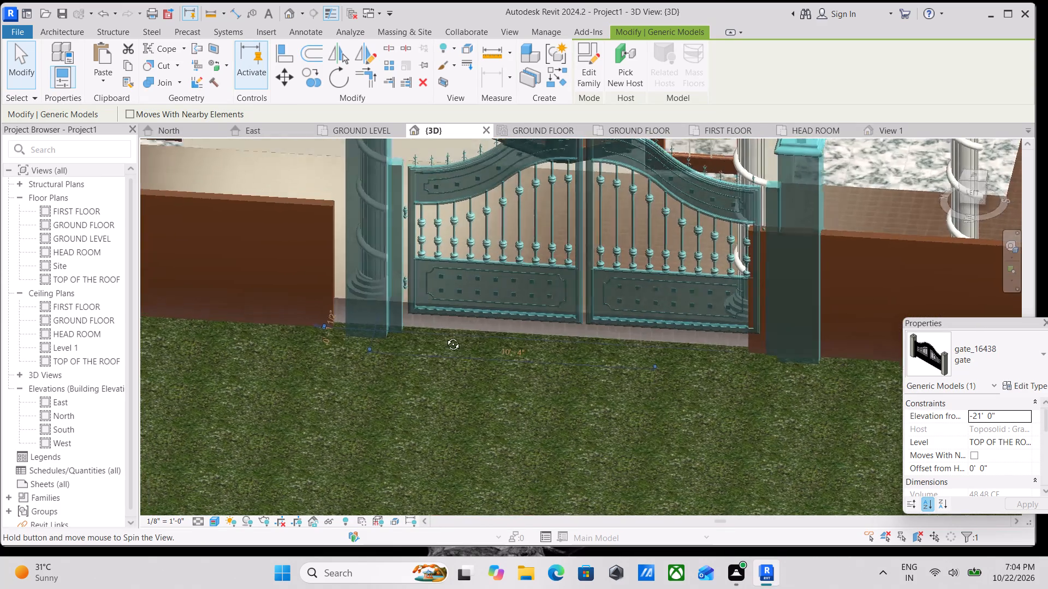
middle_click_drag(445, 336, 392, 300, "shift")
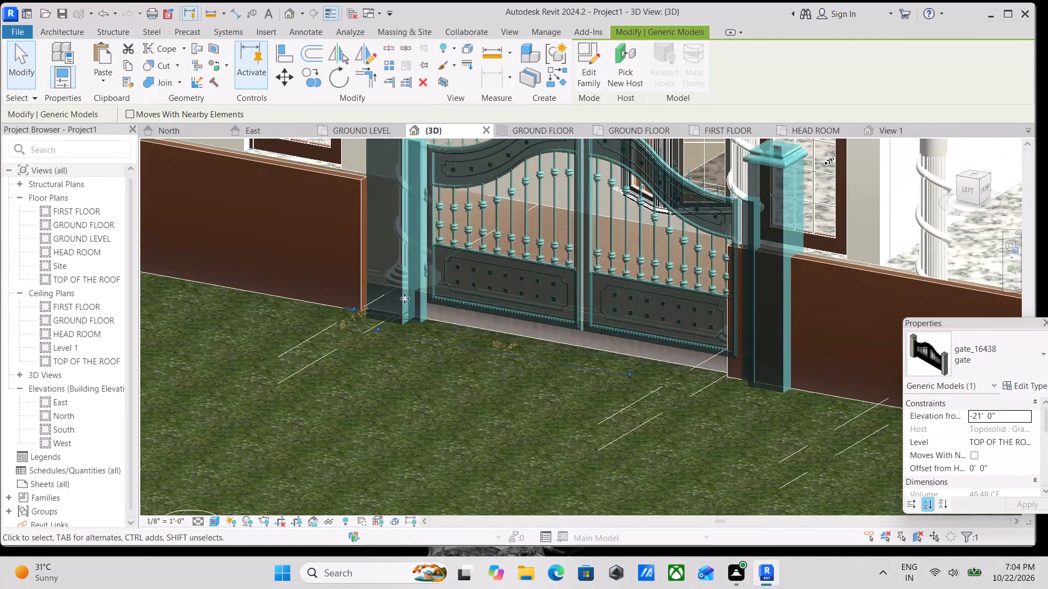
key("Left")
key("Left")
key("Left")
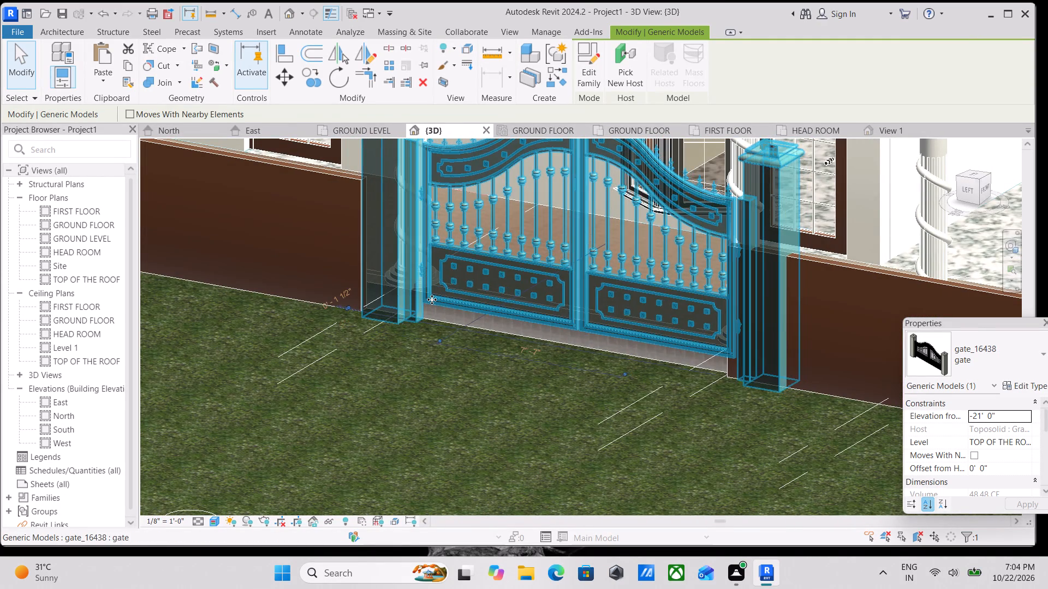
key("Left")
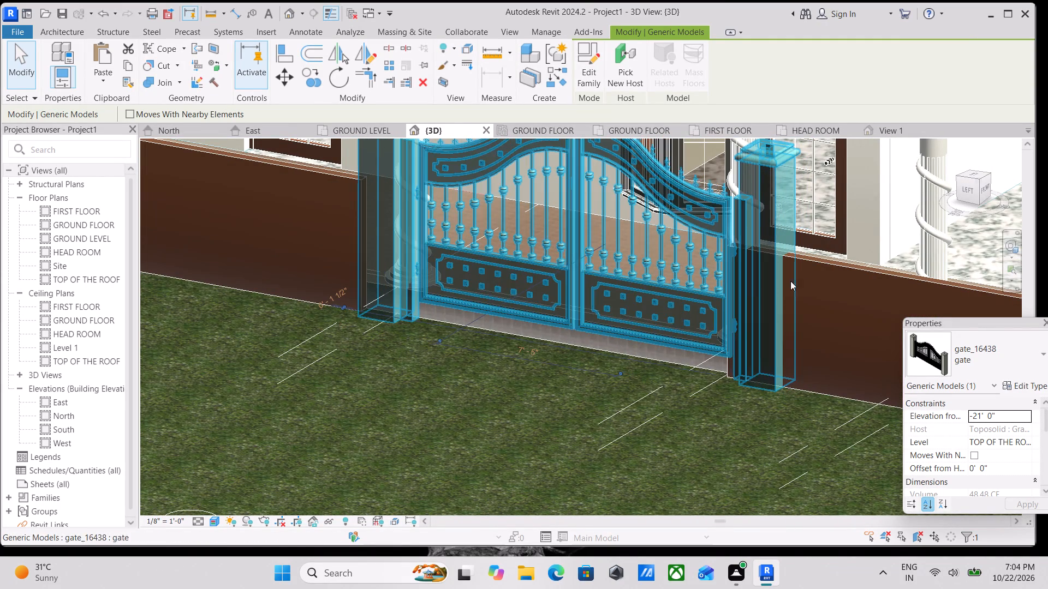
Shorten the shorter outer wall 5" section beside the gate by pulling its end back to the gate pillar's outer side.
left_click(825, 265)
scroll(735, 372, "up", 4)
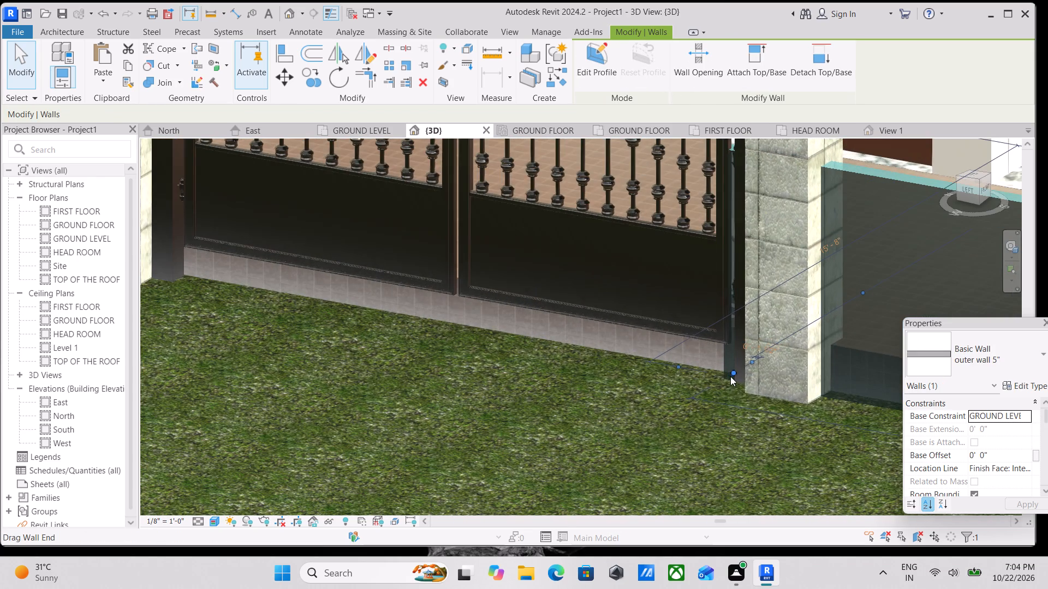
left_click_drag(733, 374, 791, 393)
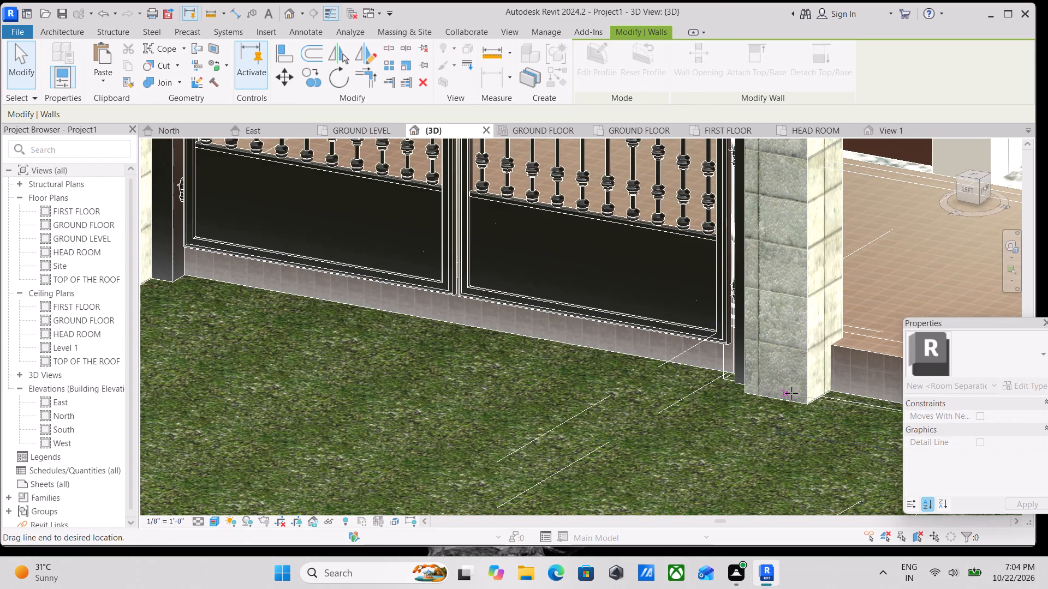
left_click_drag(791, 393, 811, 396)
scroll(812, 396, "down", 3)
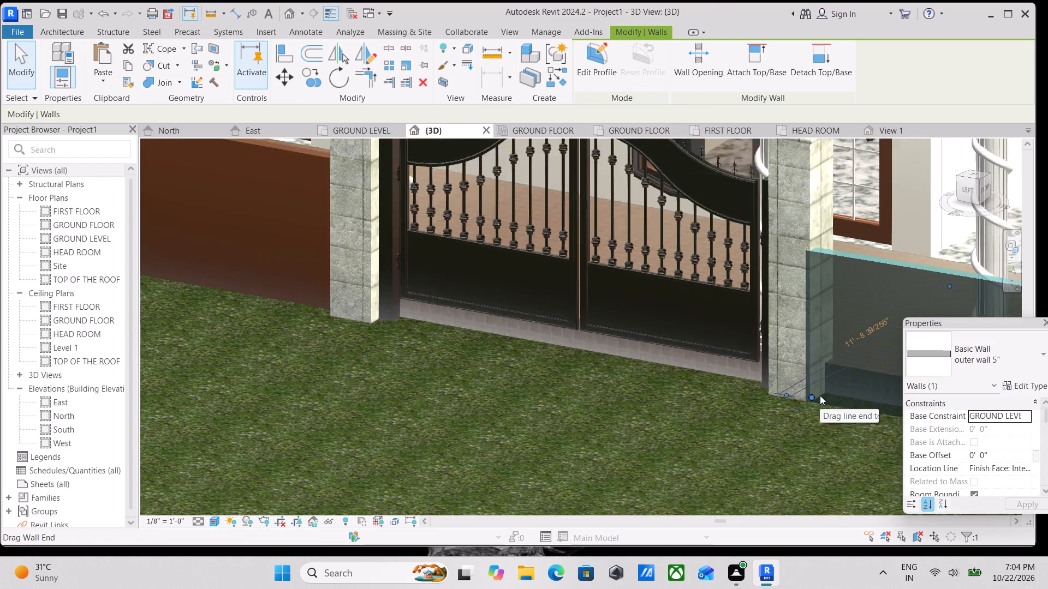
scroll(820, 395, "down", 8)
middle_click_drag(820, 395, 752, 378)
scroll(782, 365, "up", 4)
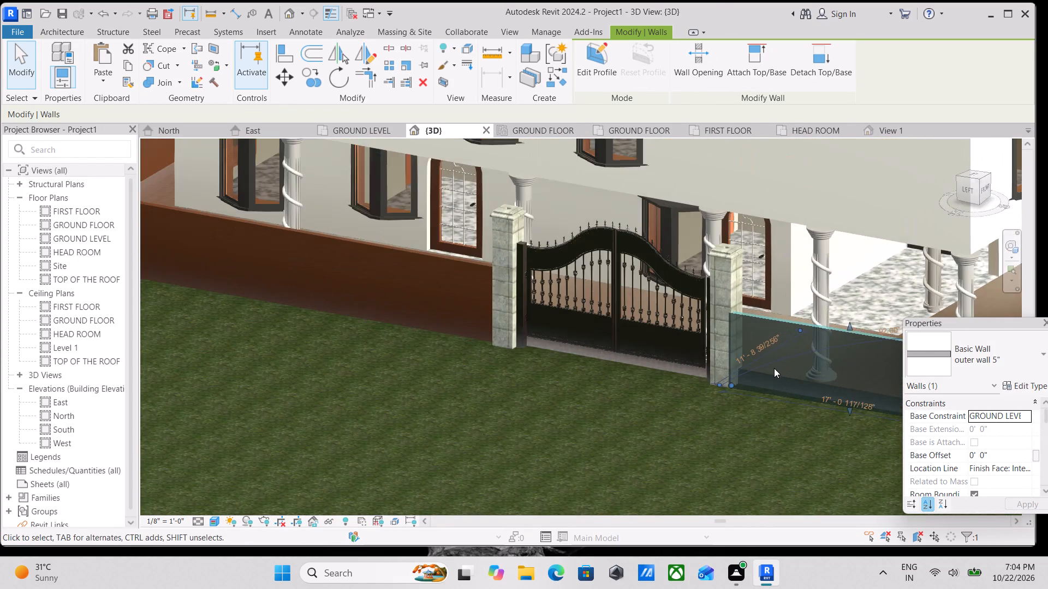
scroll(774, 368, "up", 2)
scroll(727, 375, "up", 2)
scroll(634, 392, "up", 3)
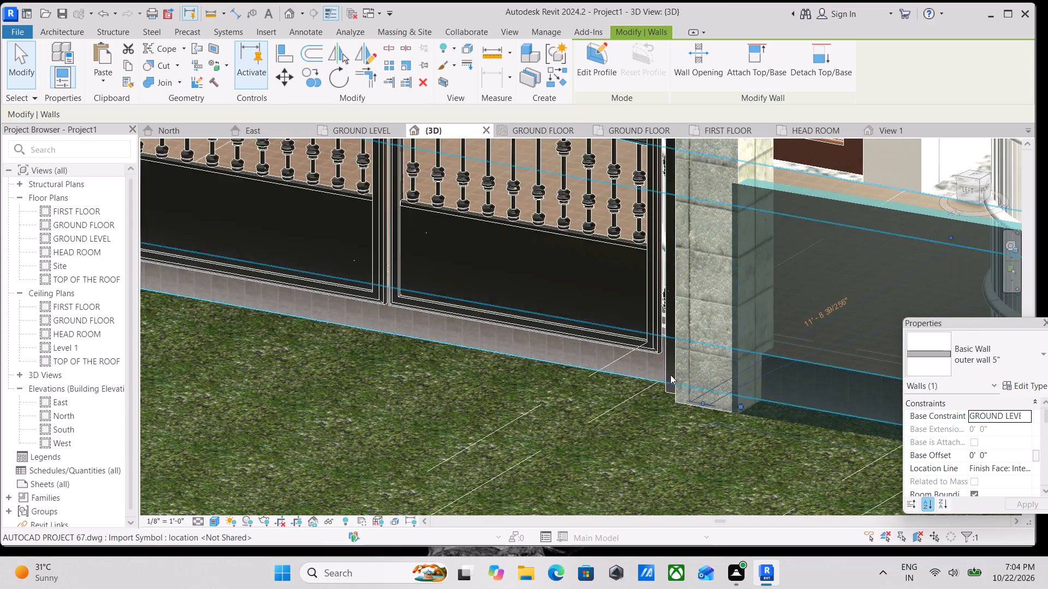
scroll(742, 374, "down", 6)
middle_click_drag(747, 371, 680, 382)
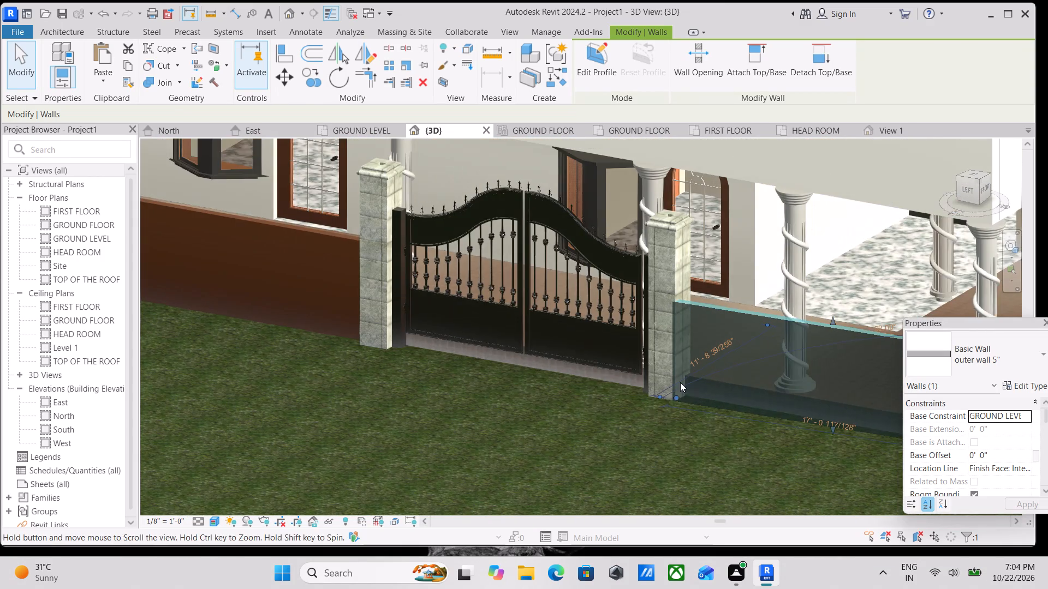
scroll(680, 382, "down", 3)
key("Escape")
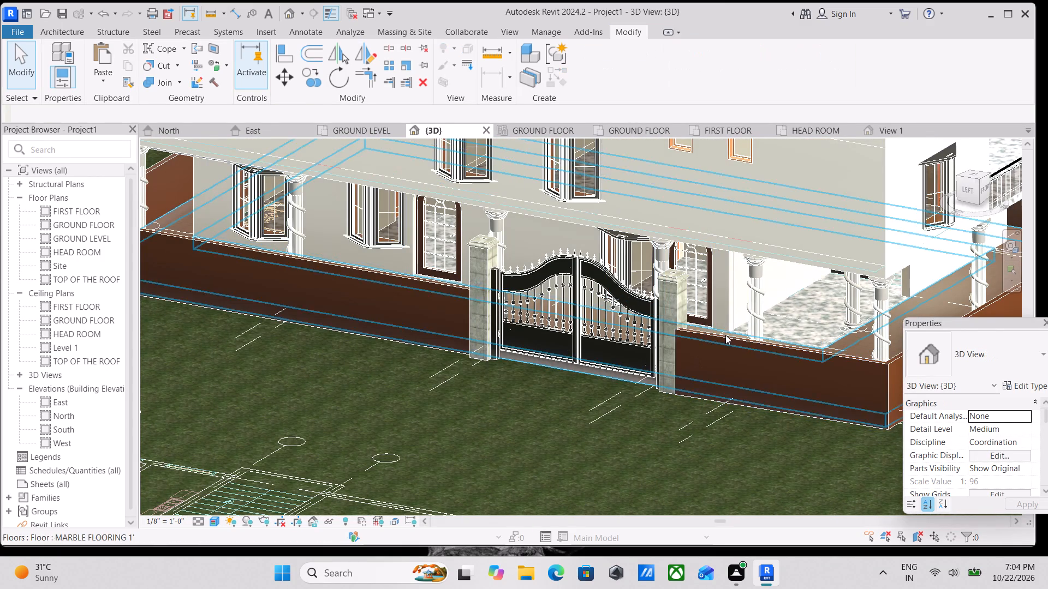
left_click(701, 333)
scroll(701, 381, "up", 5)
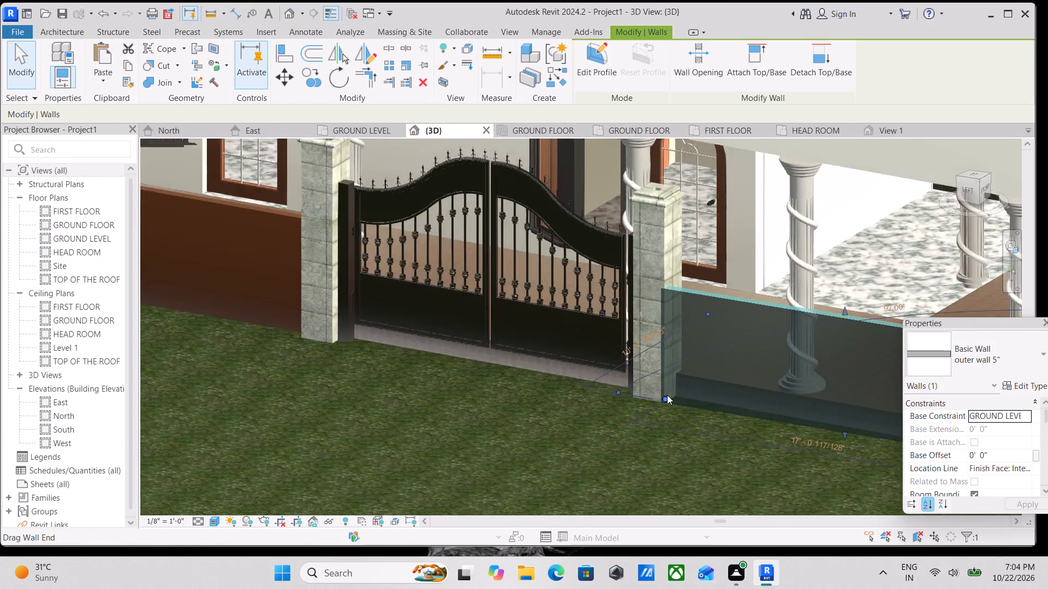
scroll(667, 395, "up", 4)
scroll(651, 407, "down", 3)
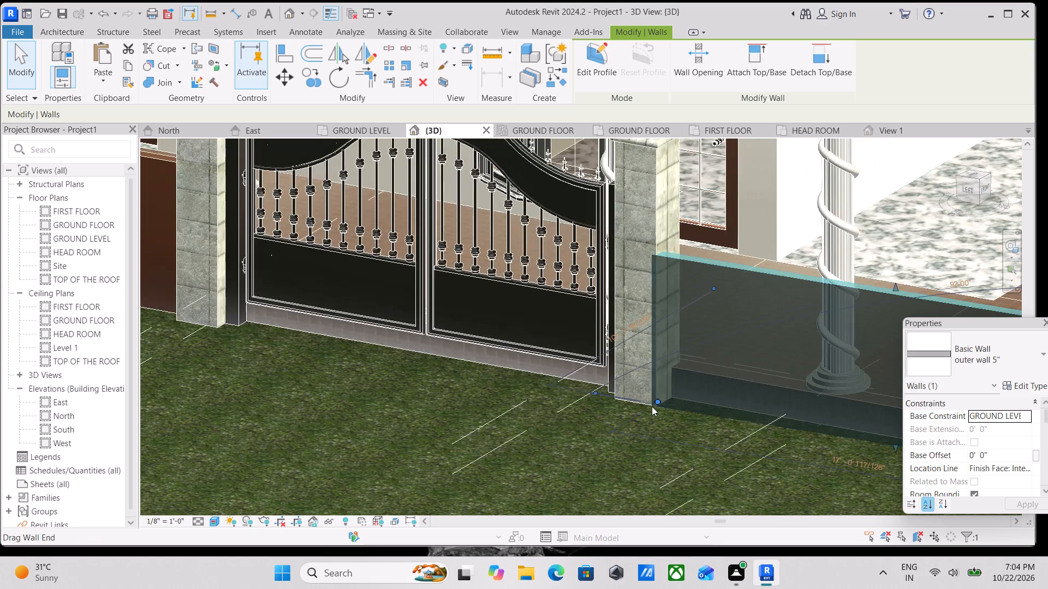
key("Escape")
Examine the fitted gate and its adjoining walls up close, and the whole house exterior from several sides.
scroll(652, 406, "down", 5)
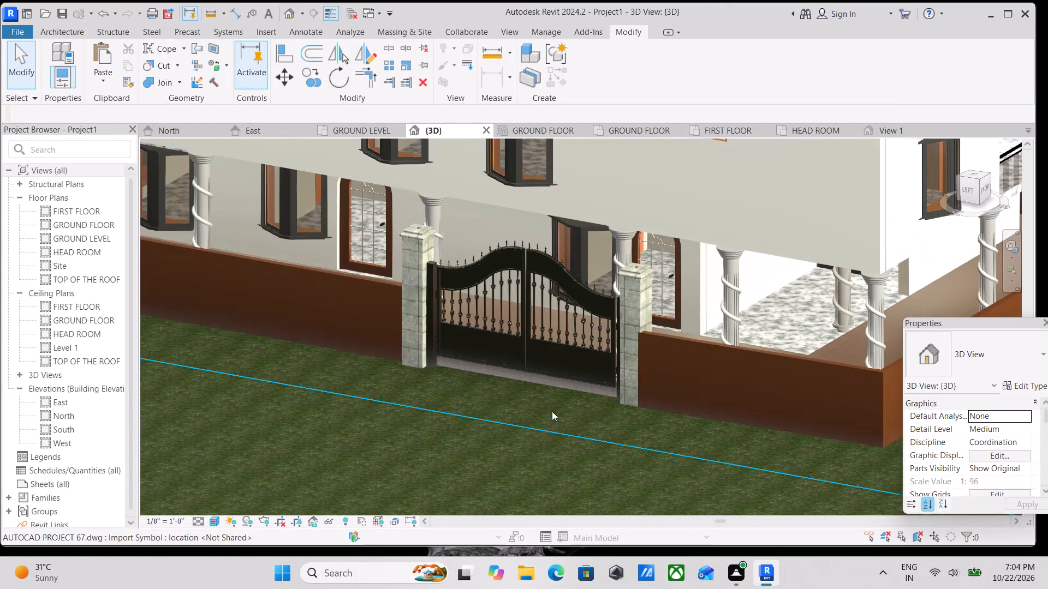
middle_click_drag(458, 392, 611, 436, "shift")
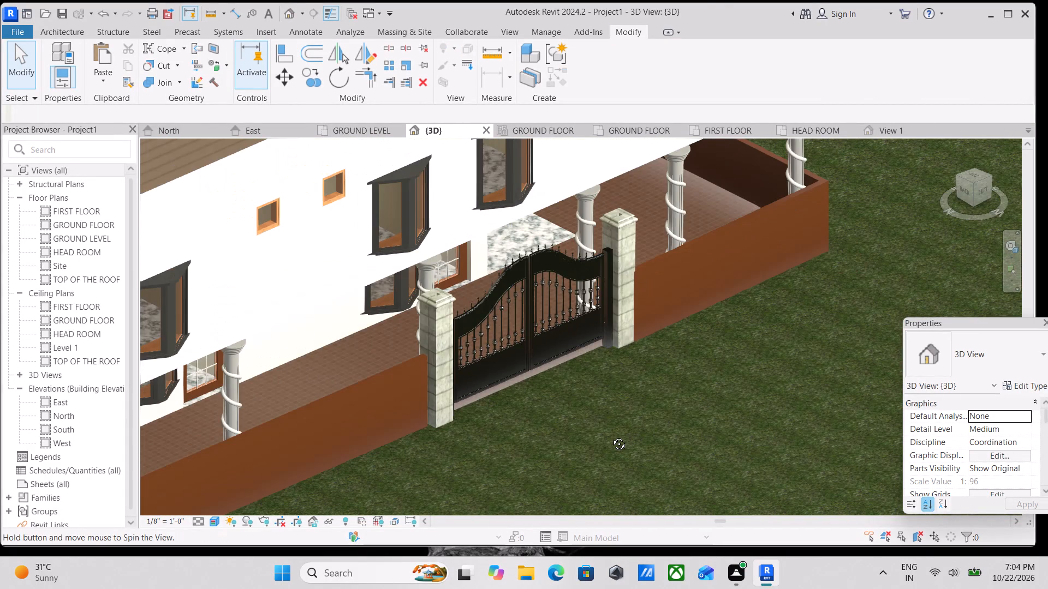
middle_click_drag(611, 436, 481, 429, "shift")
scroll(390, 368, "up", 2)
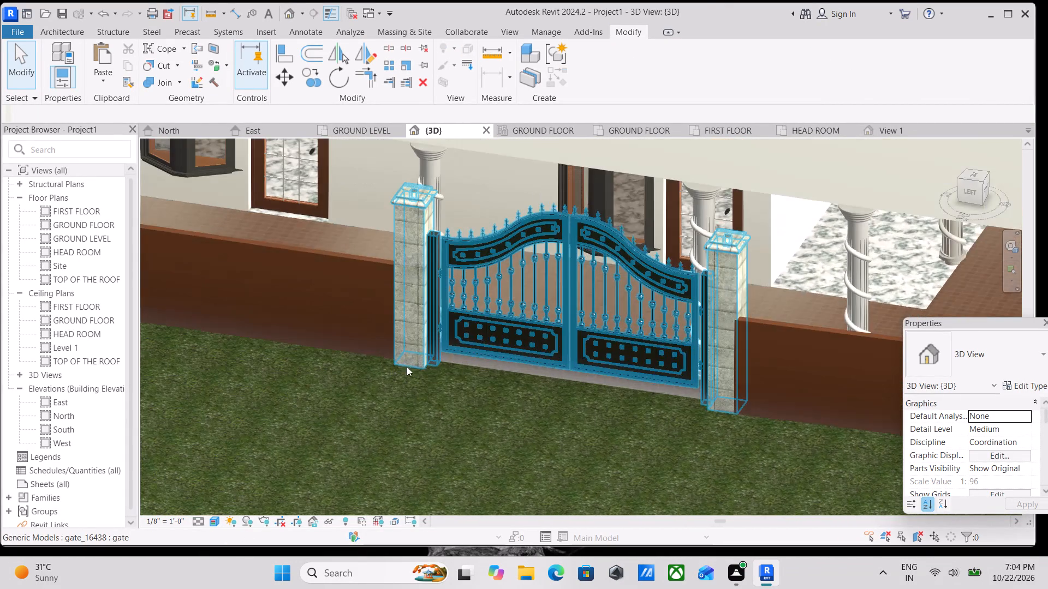
middle_click_drag(431, 370, 491, 330, "shift")
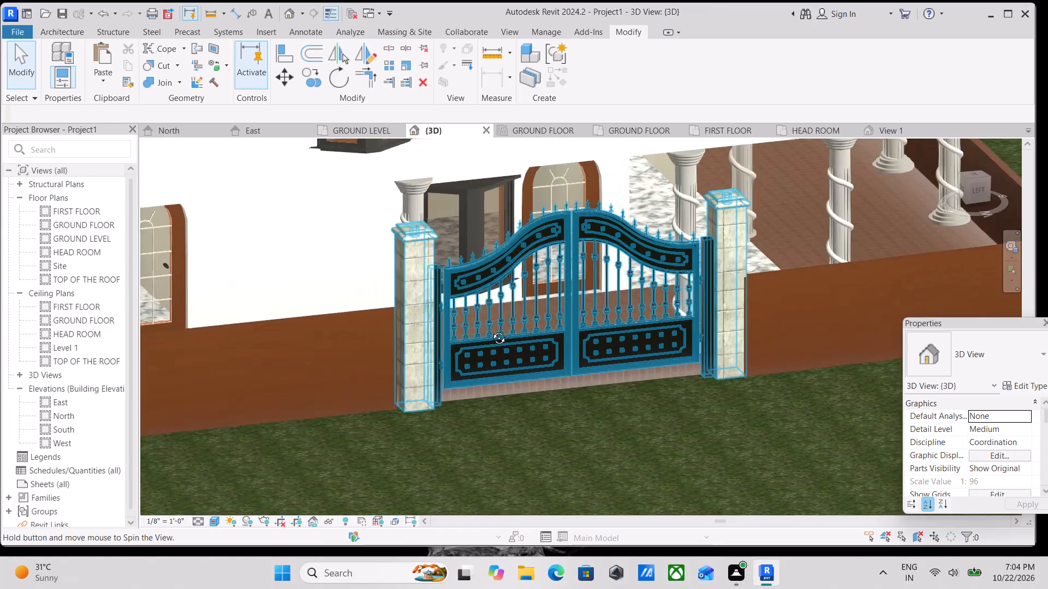
middle_click_drag(491, 330, 439, 369, "shift")
scroll(439, 369, "down", 2, "shift")
scroll(458, 357, "down", 1)
scroll(526, 367, "up", 2)
scroll(592, 370, "down", 2)
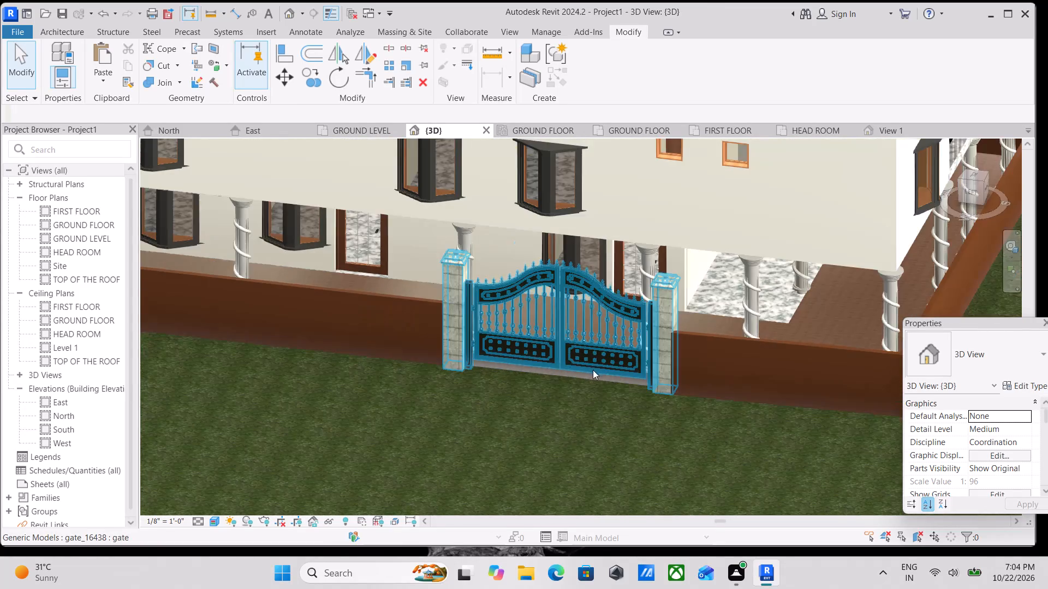
scroll(593, 370, "down", 7)
middle_click_drag(559, 383, 587, 416, "shift")
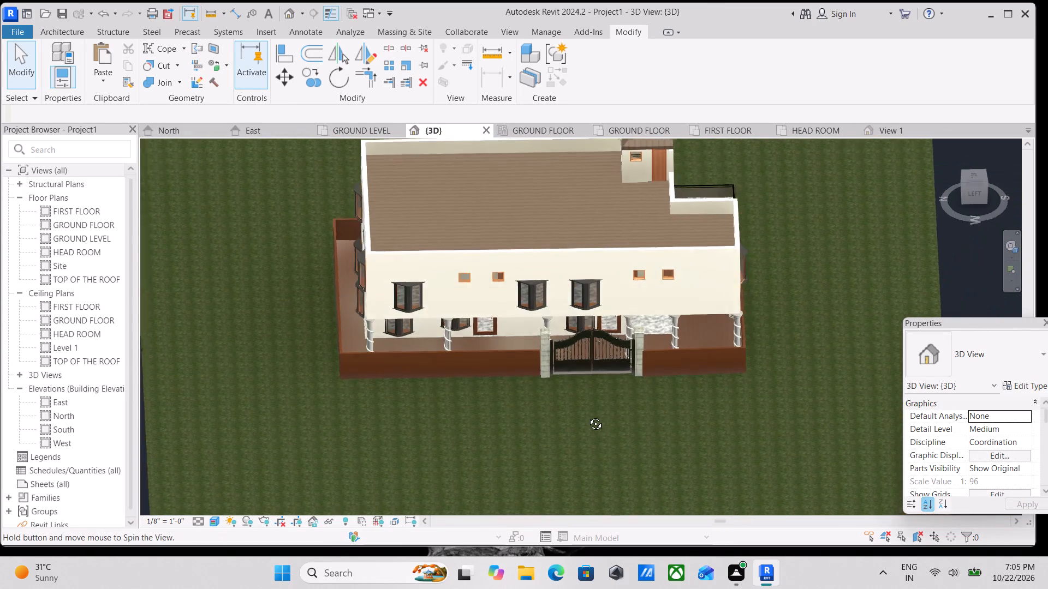
middle_click_drag(587, 416, 531, 413, "shift")
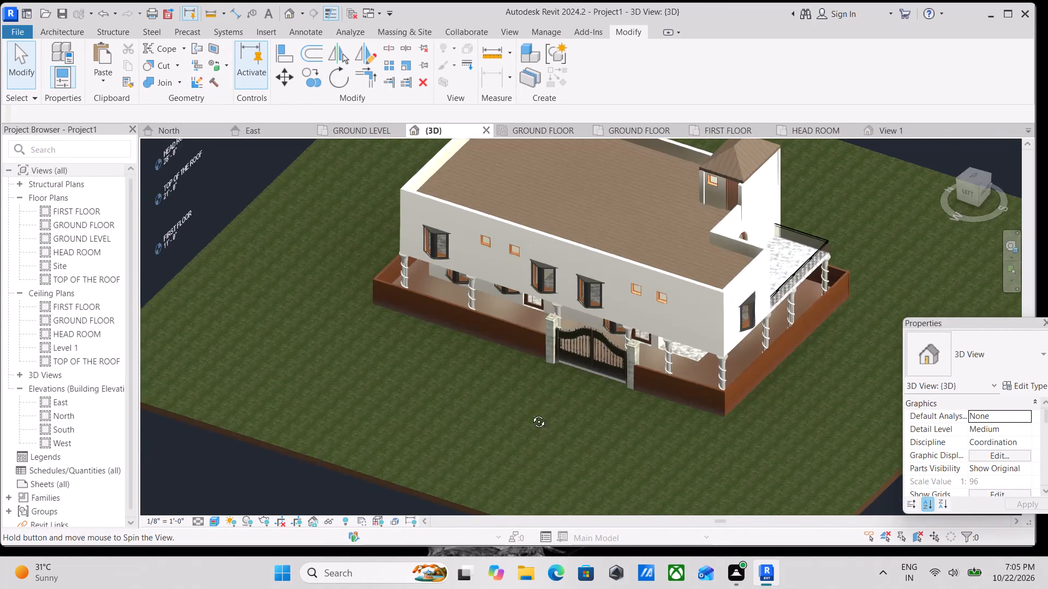
middle_click_drag(531, 413, 545, 387, "shift")
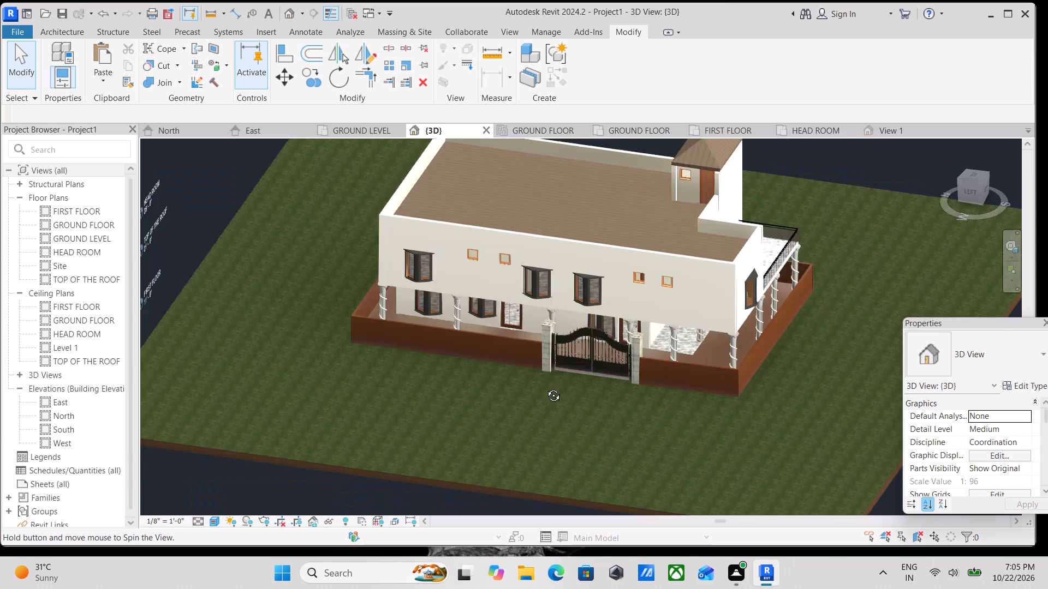
middle_click_drag(545, 387, 497, 367, "shift")
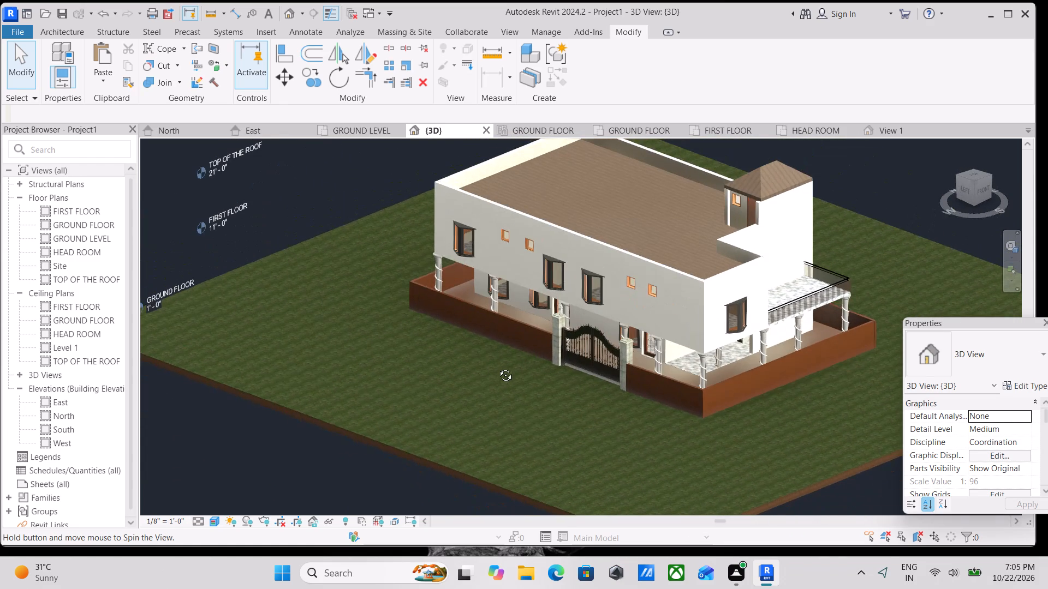
middle_click_drag(497, 367, 459, 388, "shift")
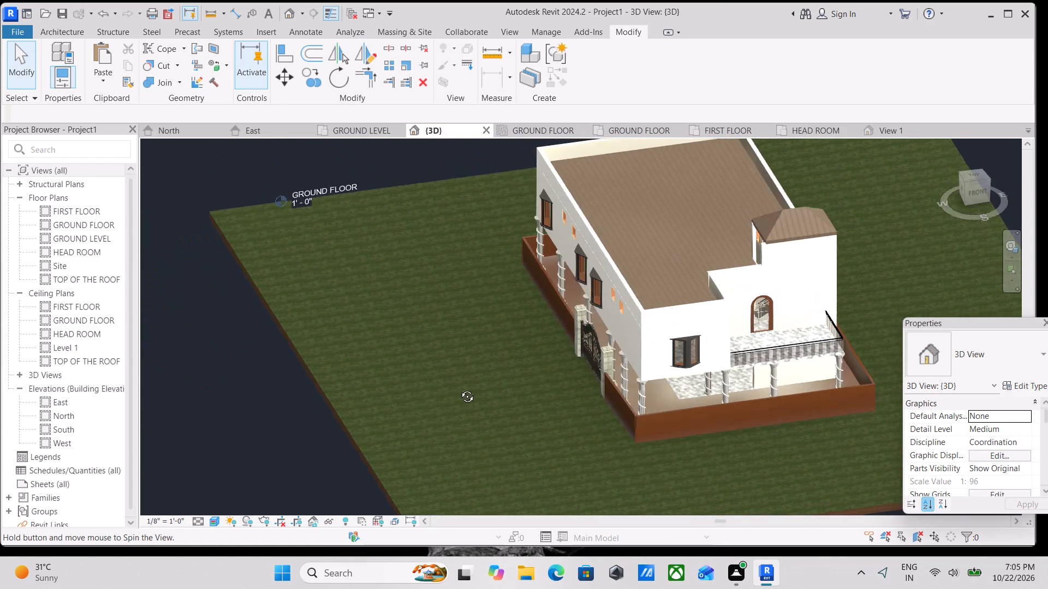
middle_click_drag(459, 388, 445, 401, "shift")
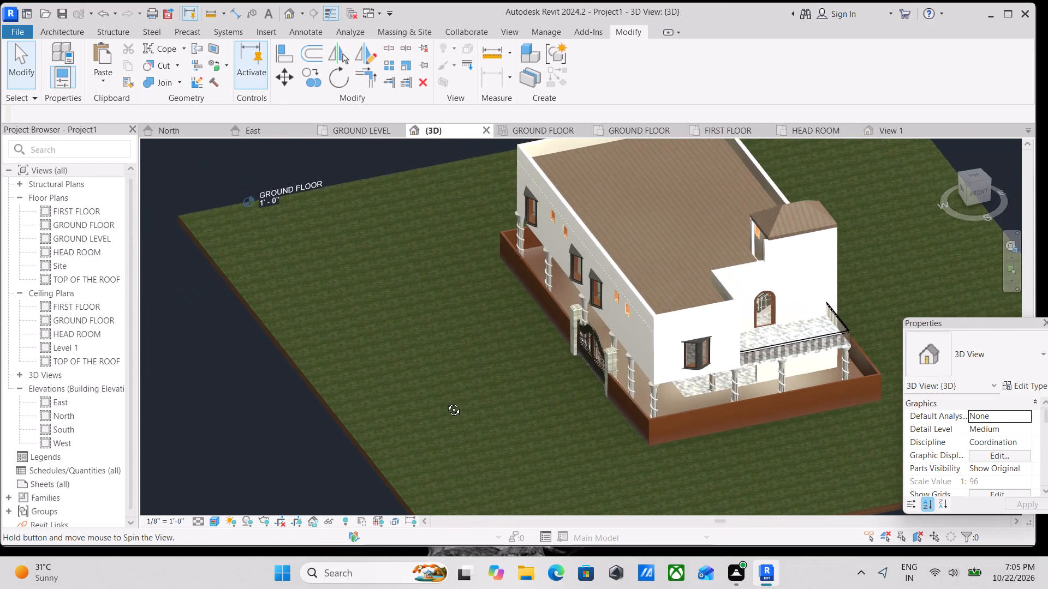
middle_click_drag(445, 401, 413, 328, "shift")
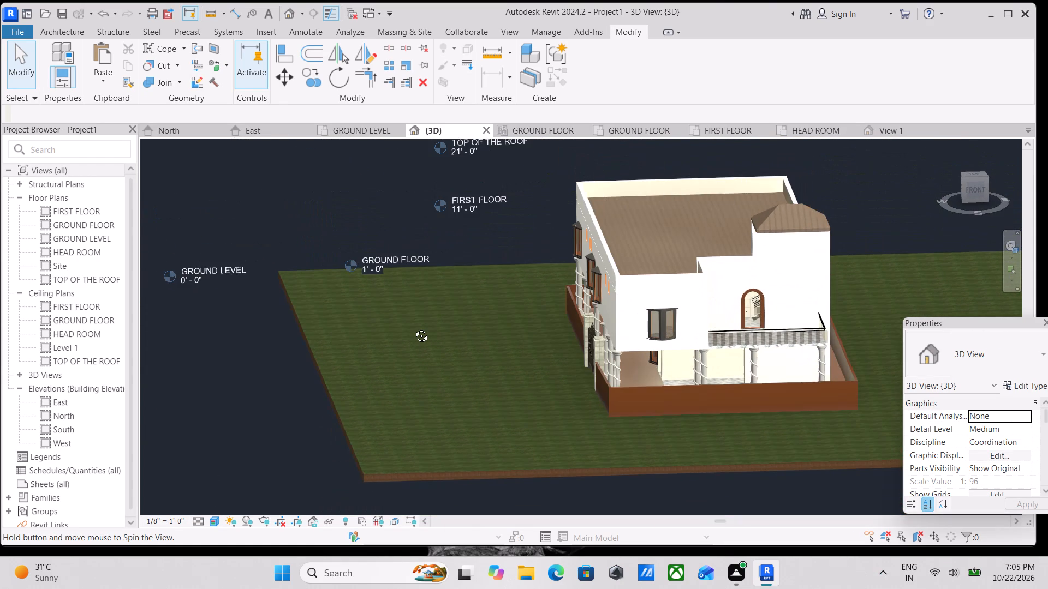
middle_click_drag(413, 328, 489, 339, "shift")
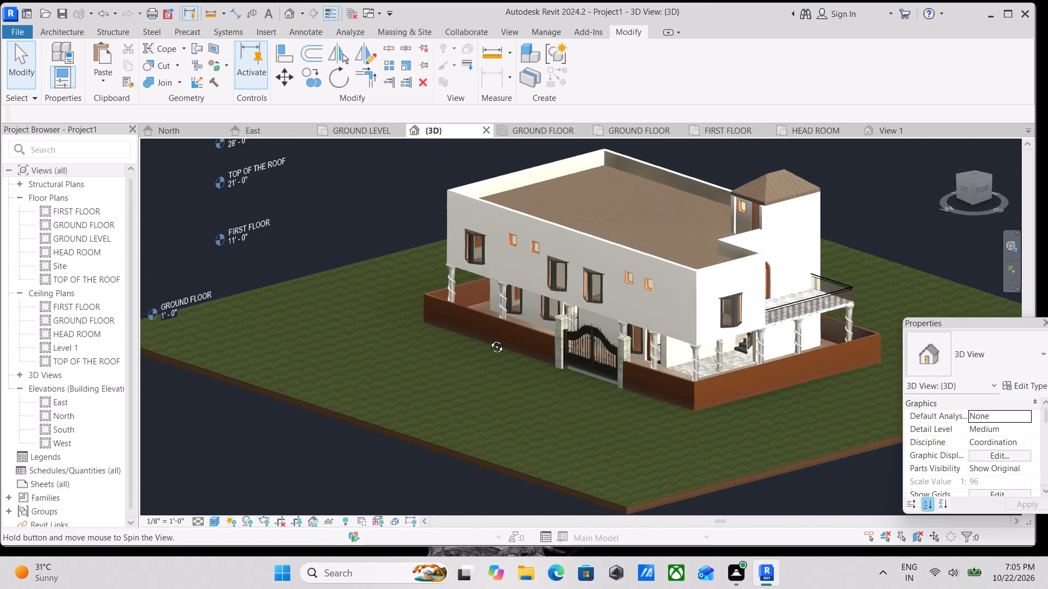
middle_click_drag(489, 339, 580, 396, "shift")
scroll(519, 354, "up", 2)
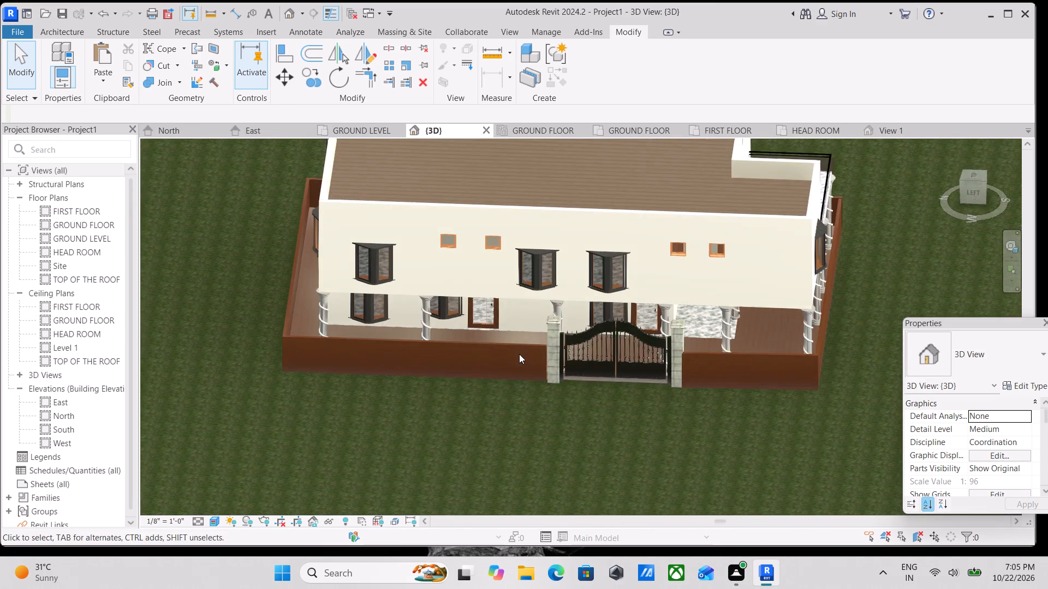
Examine the house exterior, the fitted double gate and its adjoining outer walls from several sides and distances.
scroll(561, 357, "down", 2)
middle_click_drag(533, 375, 646, 430, "shift")
scroll(603, 421, "up", 1)
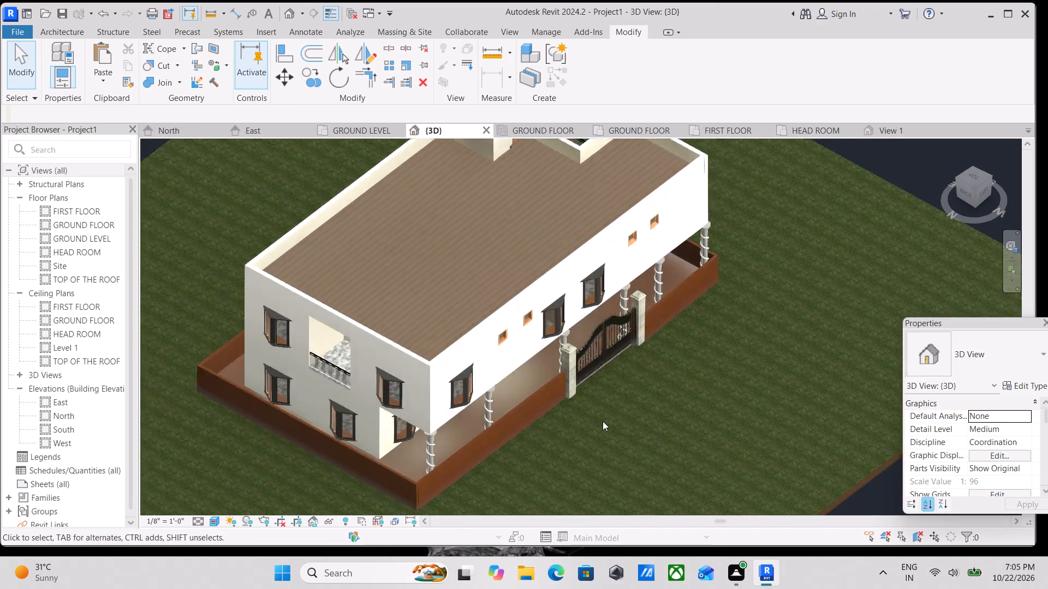
scroll(603, 421, "up", 2)
scroll(602, 405, "down", 2)
middle_click_drag(602, 405, 654, 351, "shift")
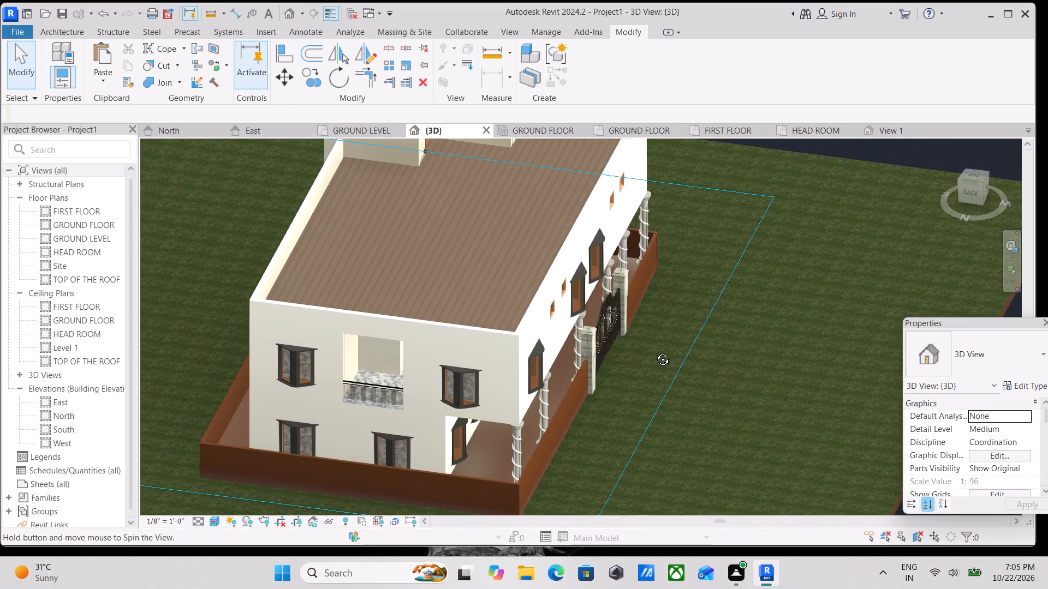
middle_click_drag(654, 351, 424, 359, "shift")
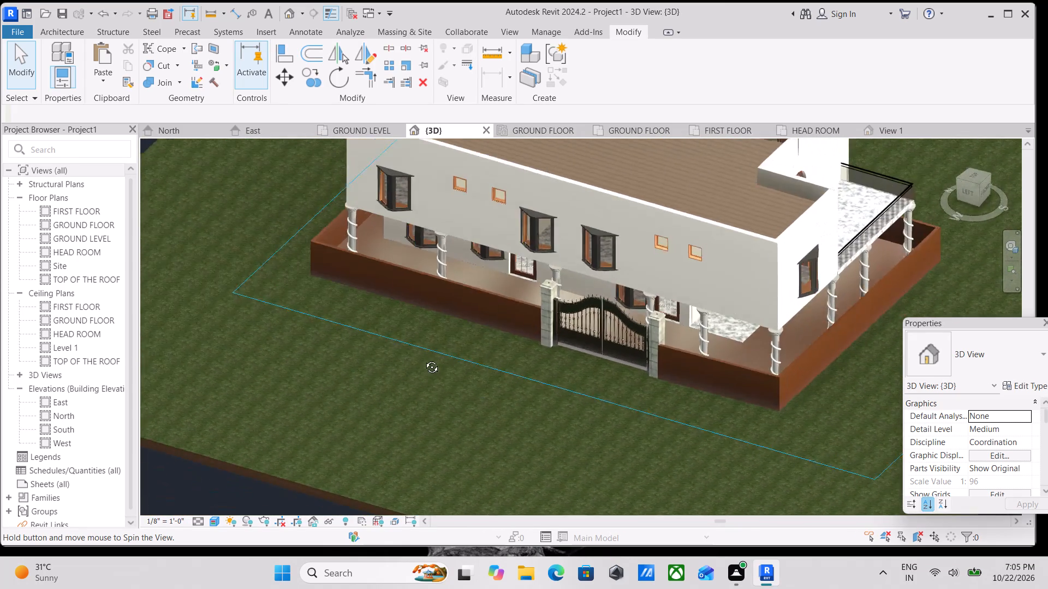
middle_click_drag(424, 359, 413, 357, "shift")
scroll(594, 354, "up", 3)
scroll(717, 363, "down", 1)
middle_click_drag(717, 363, 568, 384)
scroll(567, 384, "down", 2)
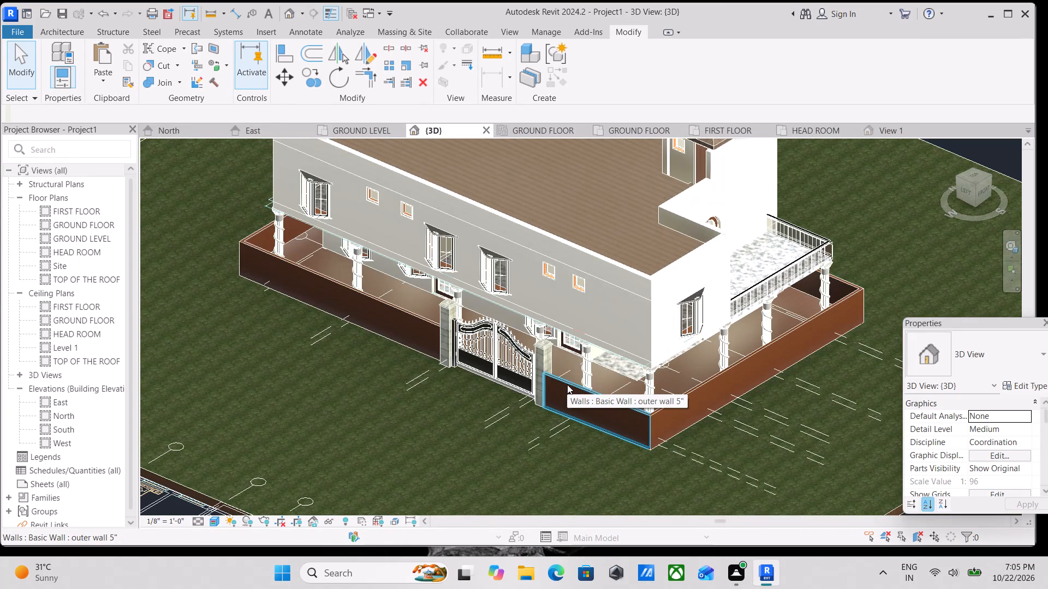
scroll(555, 389, "up", 5)
scroll(453, 421, "up", 2)
middle_click_drag(440, 404, 531, 407)
scroll(444, 405, "up", 1)
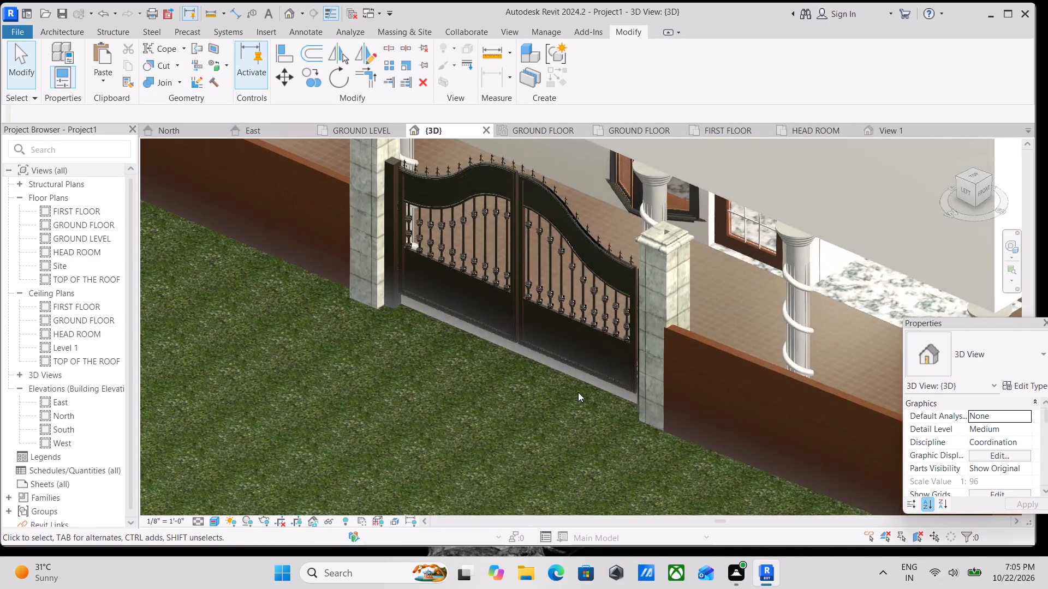
scroll(578, 392, "down", 1)
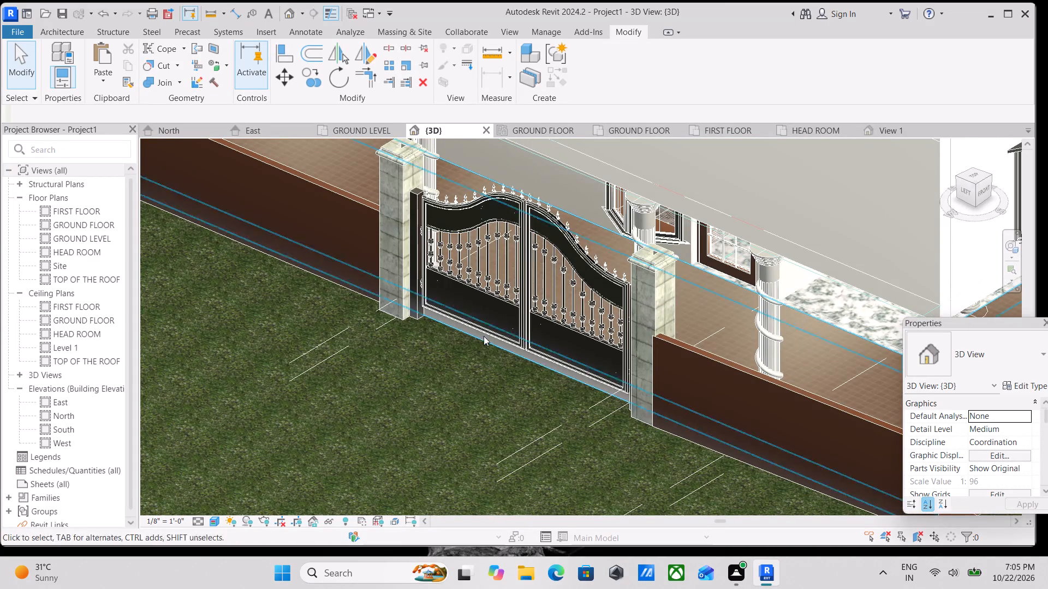
scroll(590, 372, "down", 1)
middle_click_drag(590, 372, 572, 329)
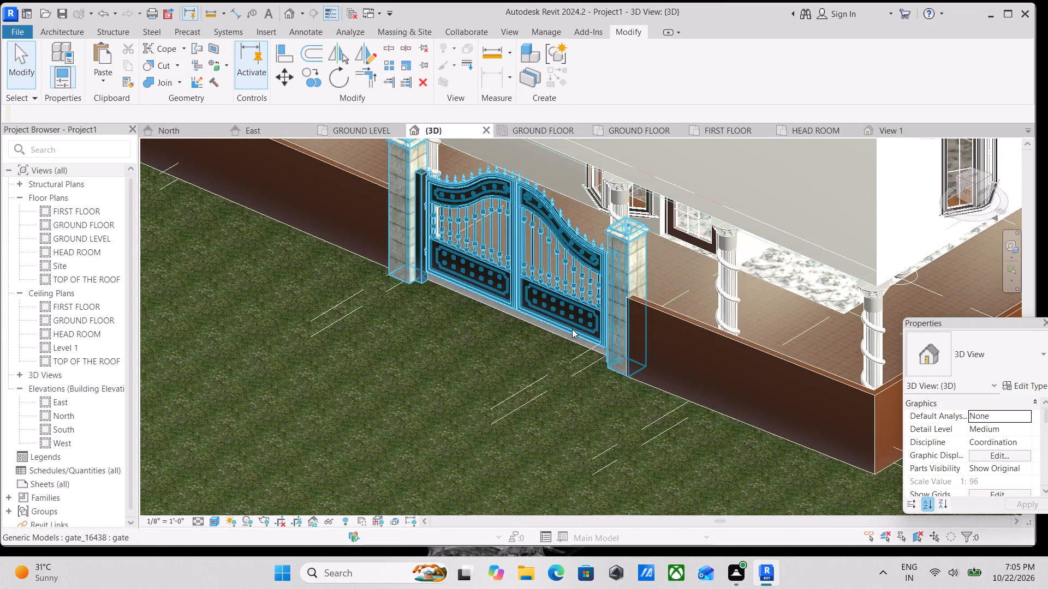
scroll(572, 334, "down", 3)
middle_click_drag(568, 369, 567, 404)
scroll(568, 369, "down", 3)
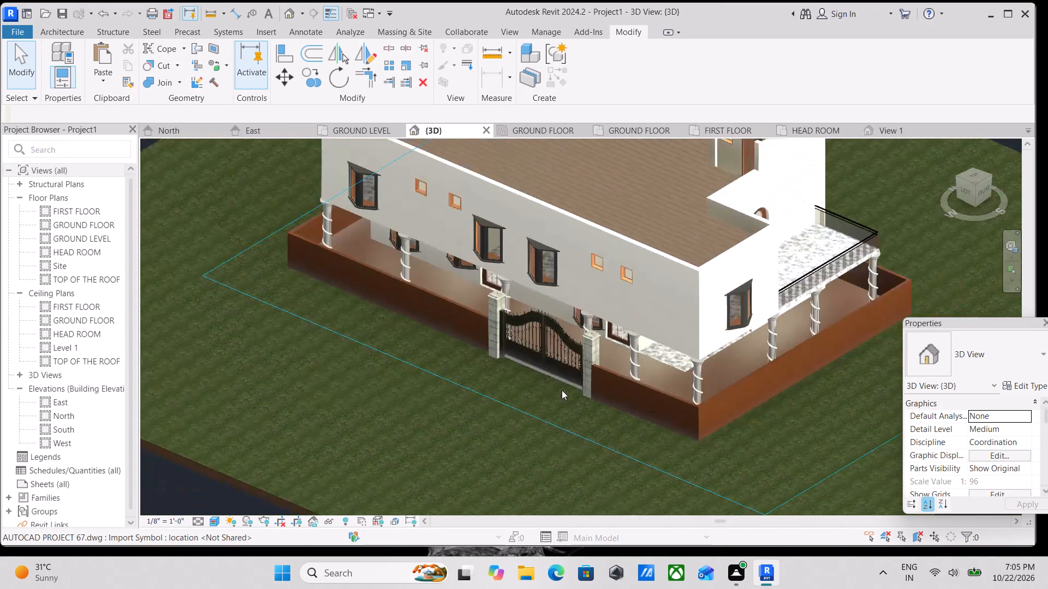
scroll(562, 390, "down", 3)
scroll(605, 421, "up", 2)
scroll(521, 379, "up", 2)
middle_click_drag(519, 380, 521, 429)
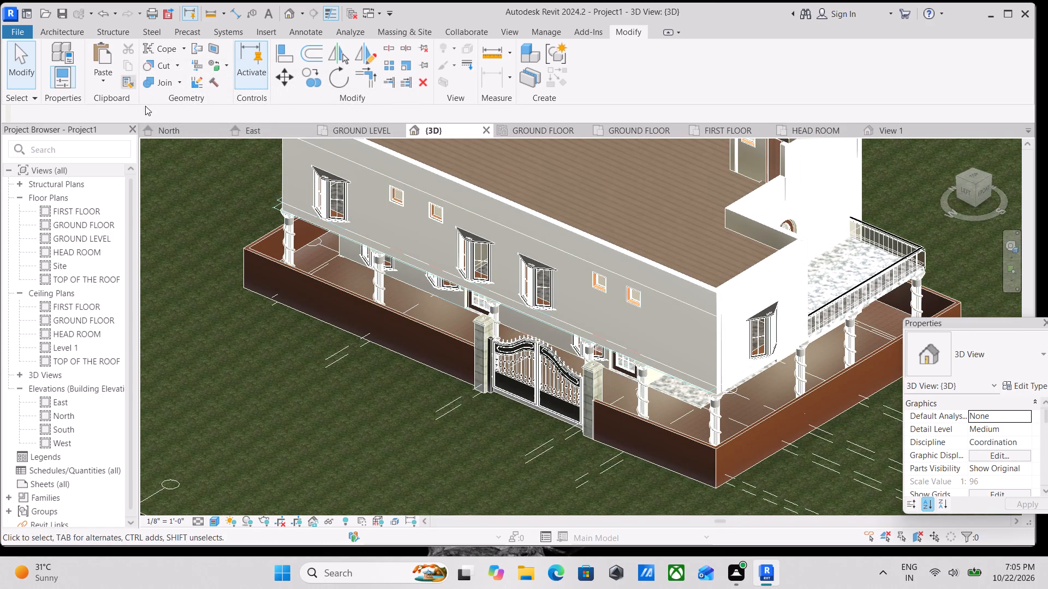
Create an in-place model in the Generic Models category, keeping the suggested name and skipping the project save.
left_click(55, 29)
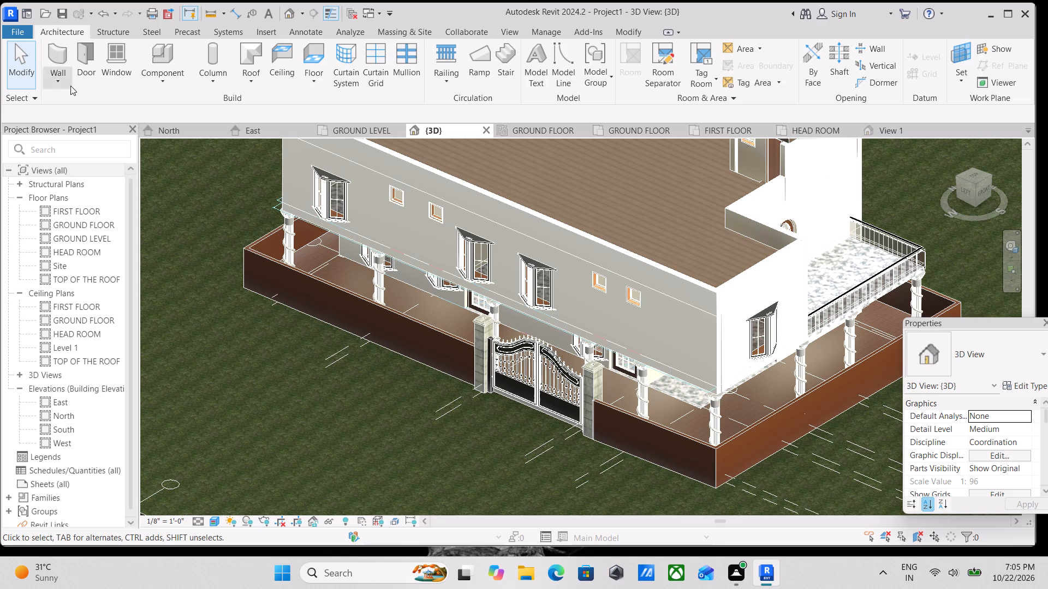
left_click(159, 86)
left_click(159, 134)
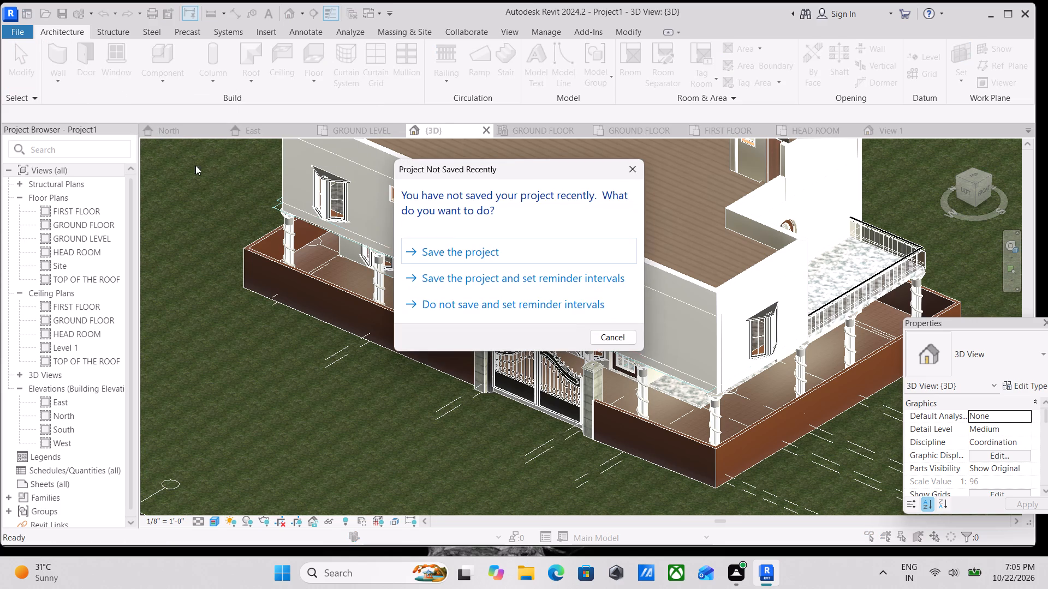
left_click(630, 169)
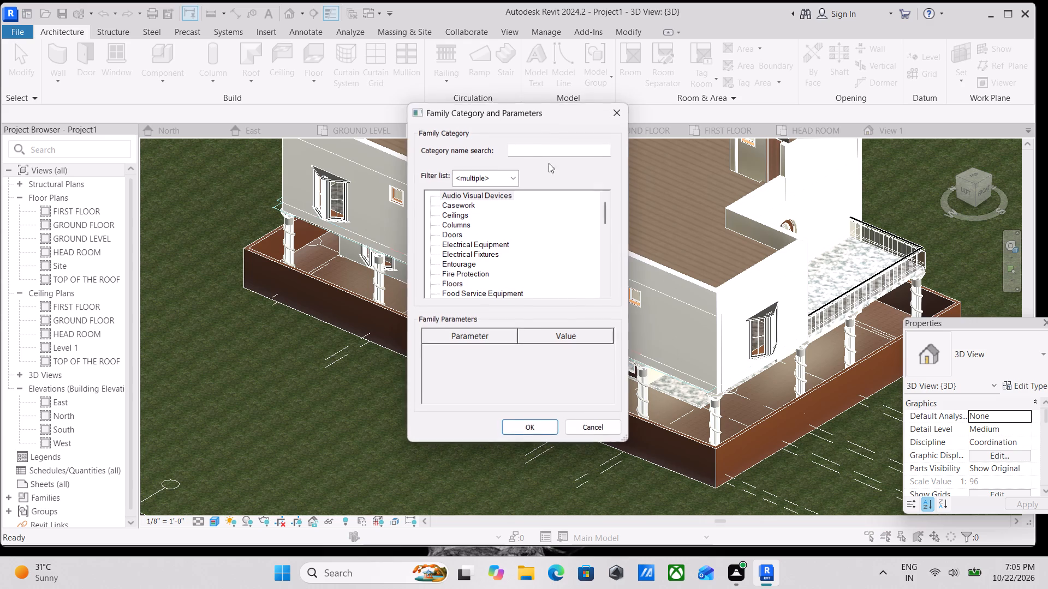
scroll(475, 283, "down", 5)
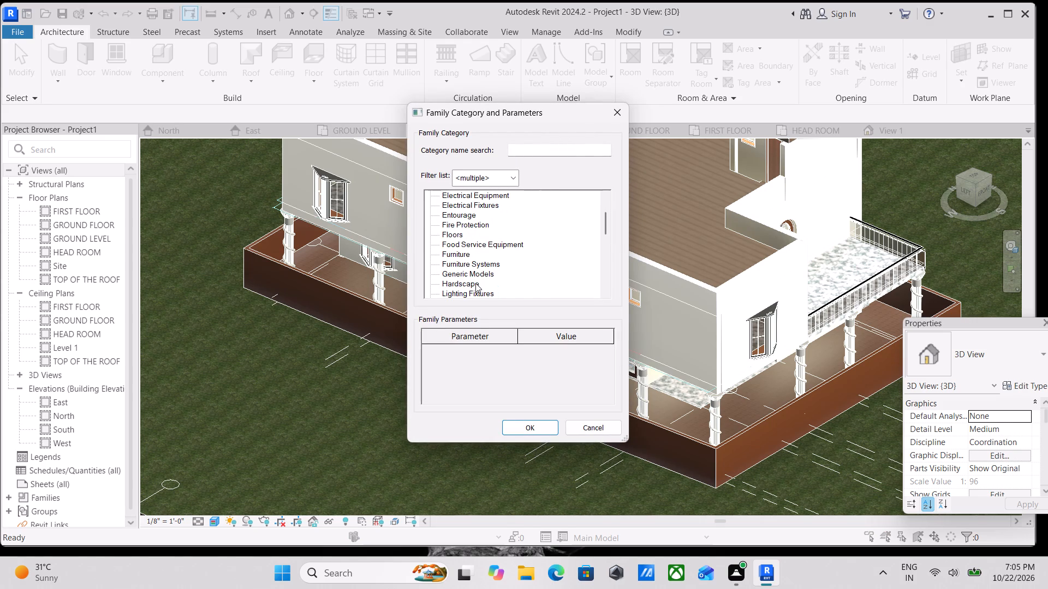
left_click(475, 271)
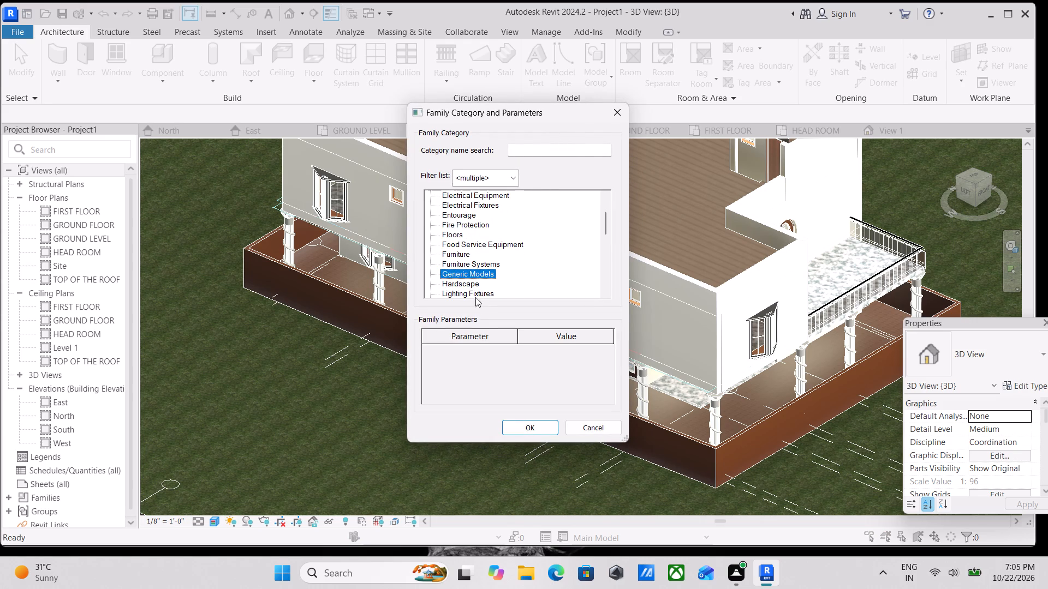
scroll(475, 314, "down", 1)
left_click(527, 426)
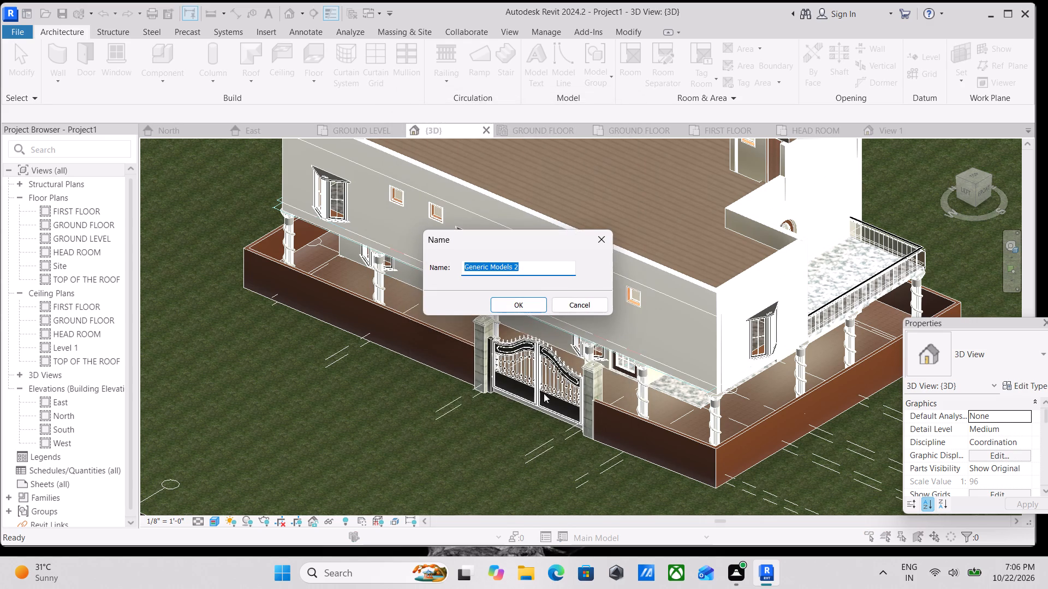
left_click(508, 304)
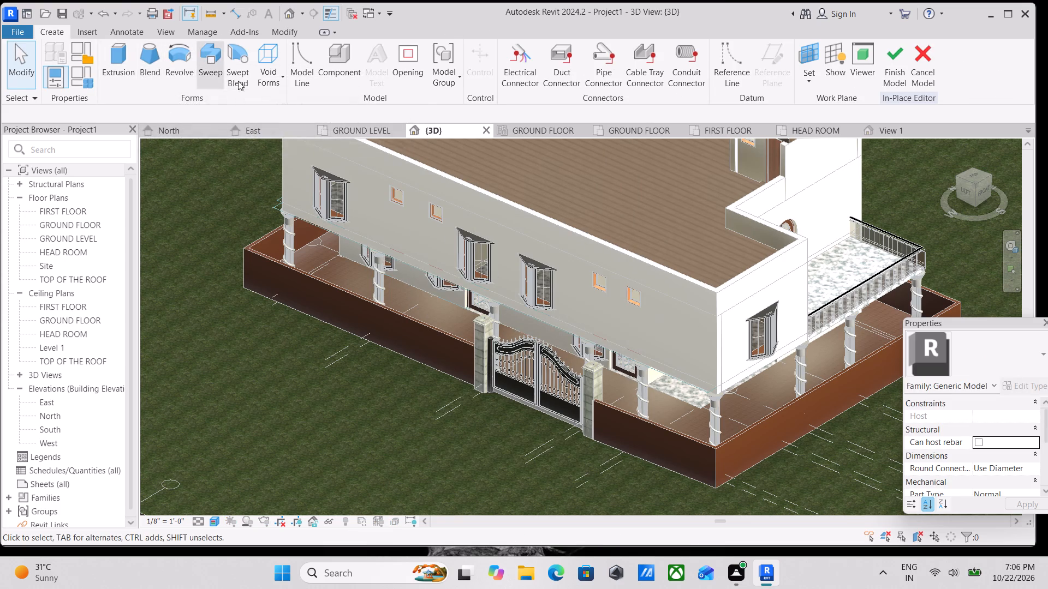
Start an extrusion and pick the front-facing face of the outer wall 5" at the corner near the gate as its work plane.
left_click(123, 69)
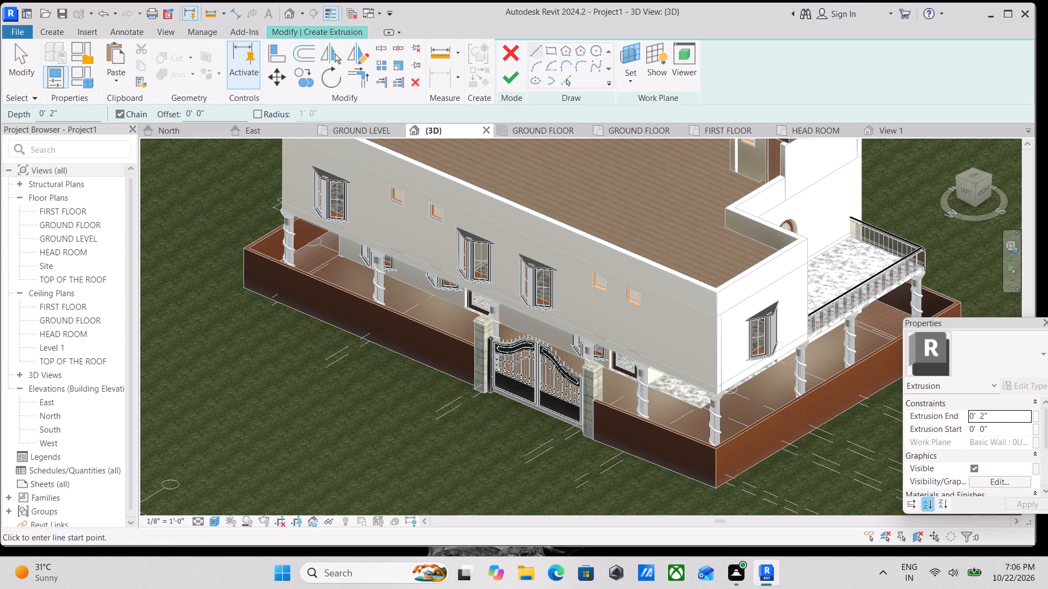
scroll(761, 478, "up", 6)
middle_click_drag(733, 471, 616, 362)
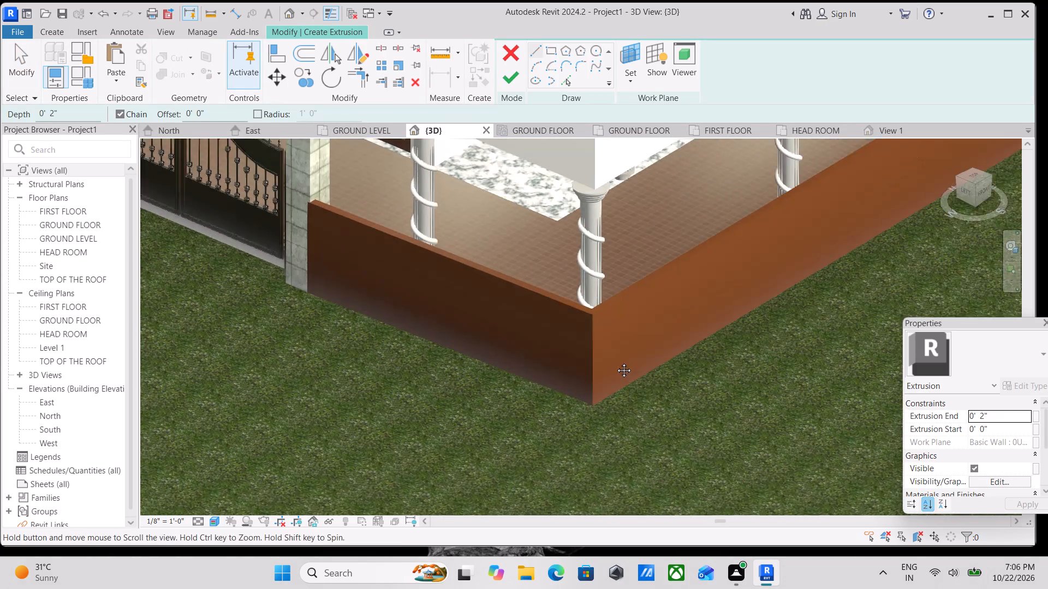
middle_click_drag(616, 362, 615, 355)
left_click(629, 80)
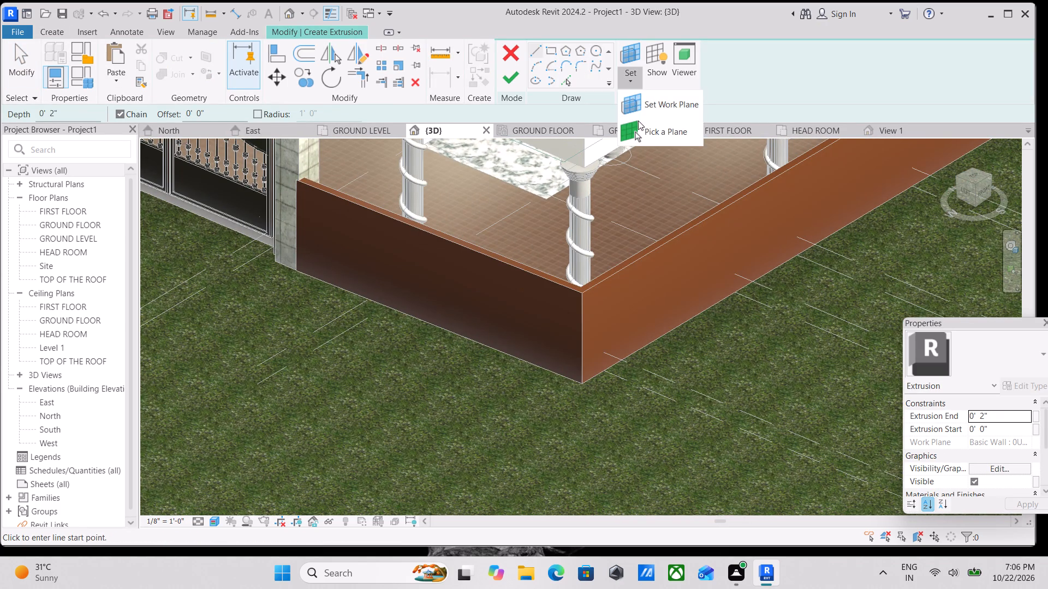
left_click(640, 125)
scroll(578, 340, "down", 5)
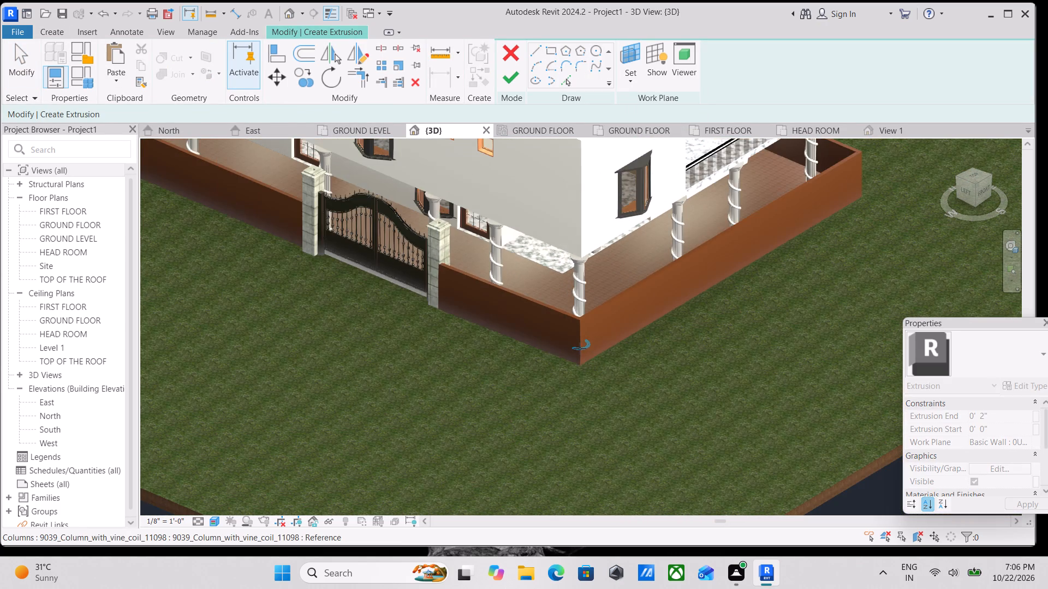
middle_click_drag(588, 387, 527, 370, "shift")
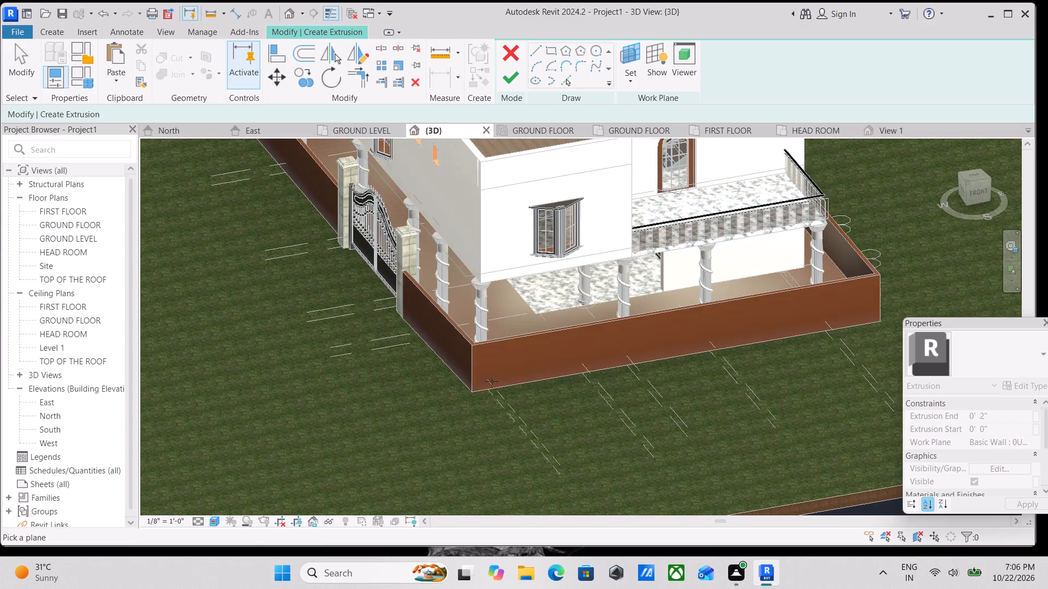
scroll(484, 388, "up", 13)
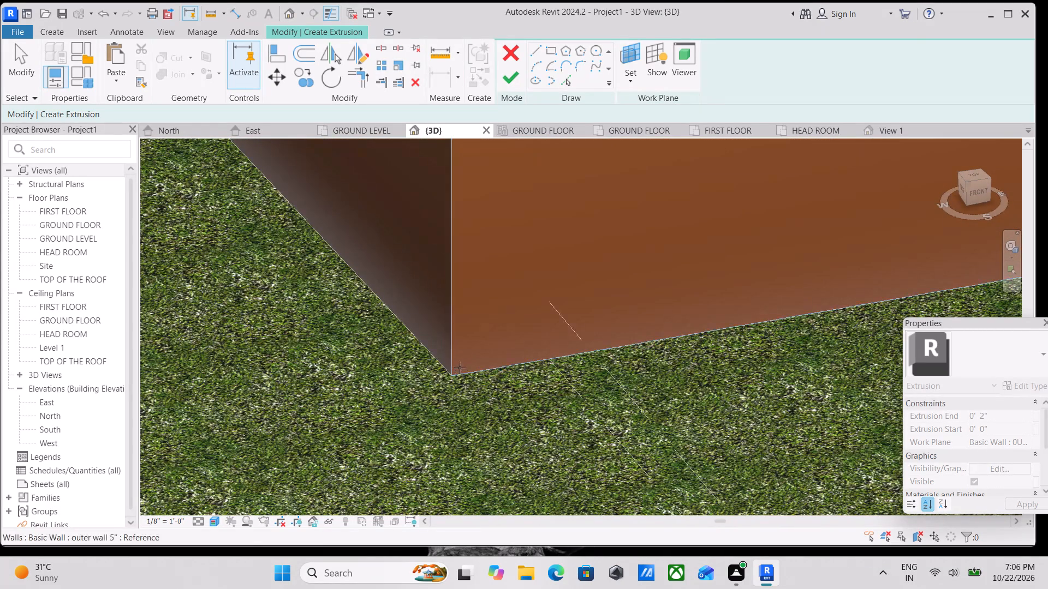
left_click(456, 357)
Examine the outer wall corner, the gate pillar and the ground line in angled and front views for a profile start point.
scroll(456, 356, "down", 2)
middle_click_drag(456, 356, 616, 377)
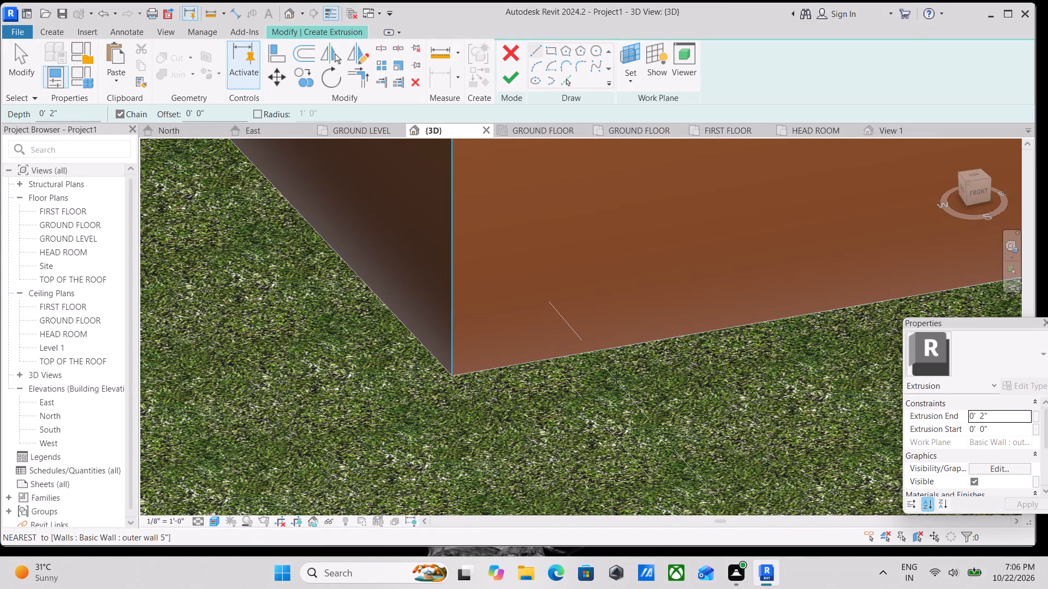
middle_click_drag(616, 377, 629, 379)
scroll(638, 383, "down", 4)
middle_click_drag(581, 372, 635, 428)
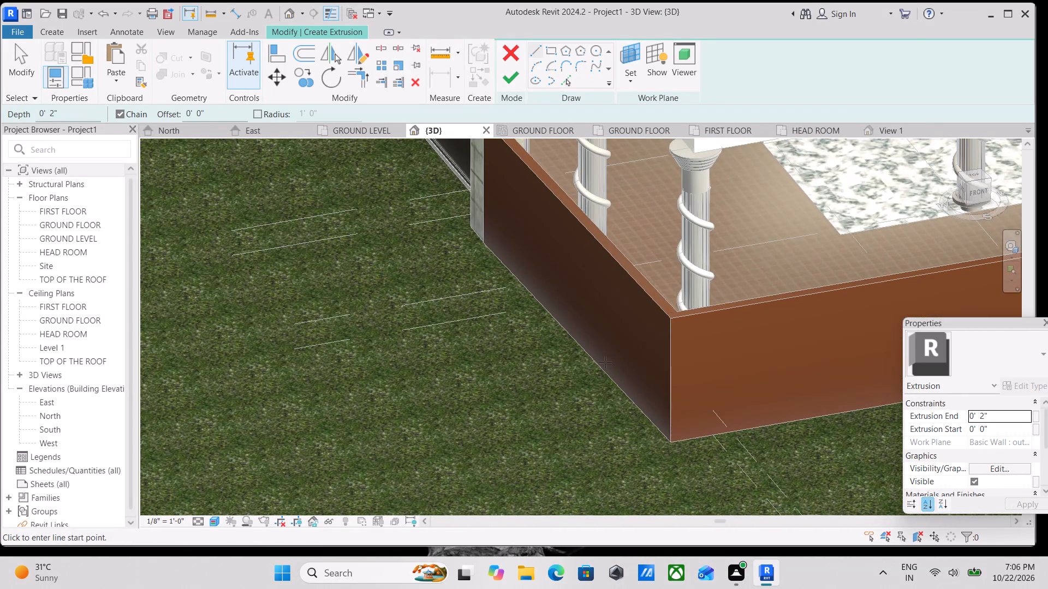
scroll(598, 362, "down", 1)
middle_click_drag(598, 362, 662, 415)
middle_click_drag(537, 307, 626, 402)
scroll(602, 362, "up", 6)
scroll(682, 369, "up", 3)
scroll(660, 368, "down", 2)
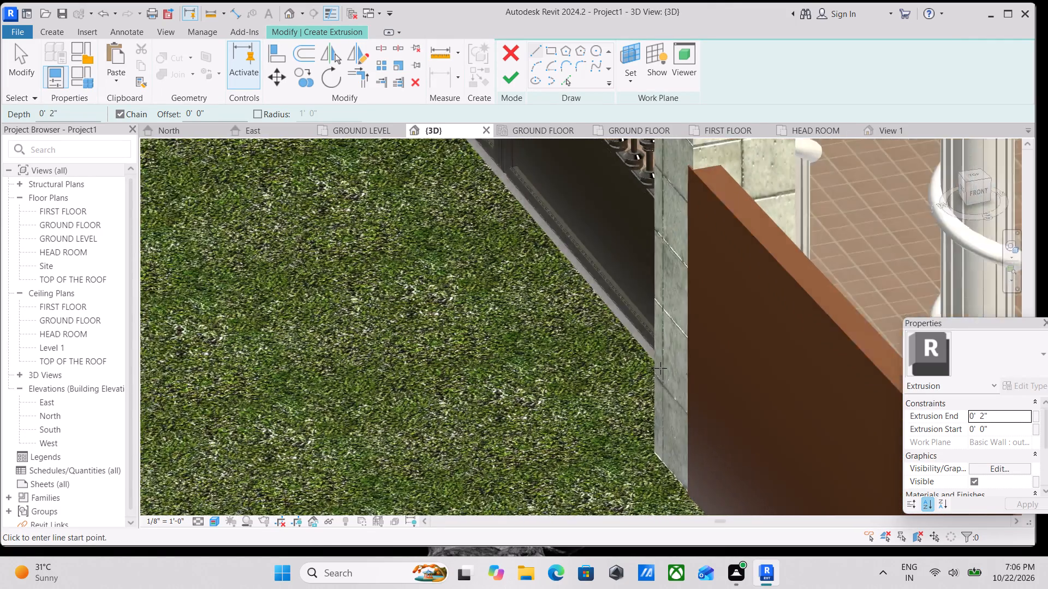
scroll(660, 368, "down", 8)
middle_click_drag(660, 368, 667, 223)
scroll(668, 227, "down", 1)
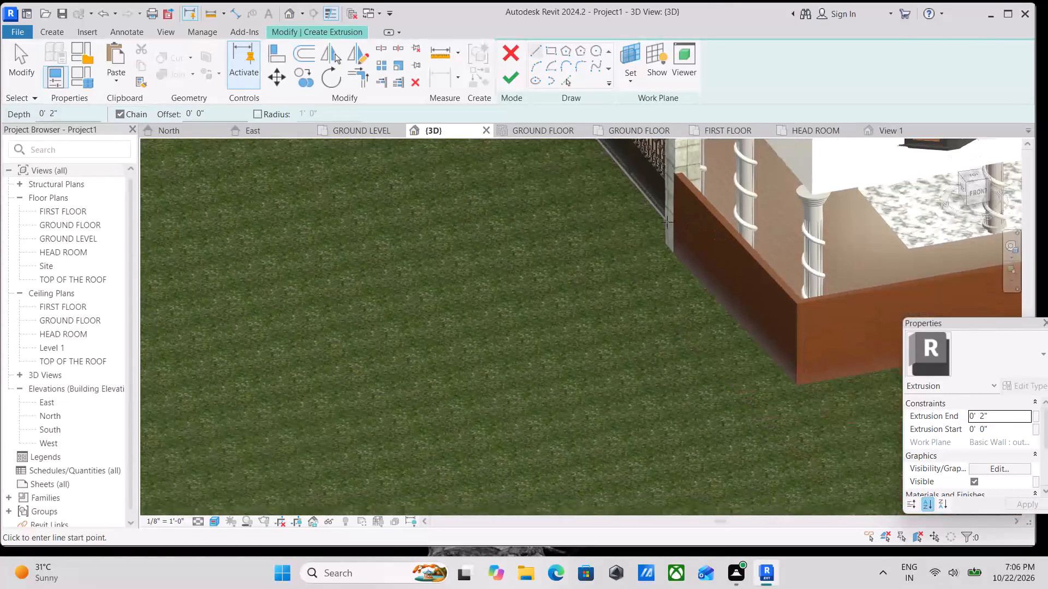
scroll(803, 375, "up", 5)
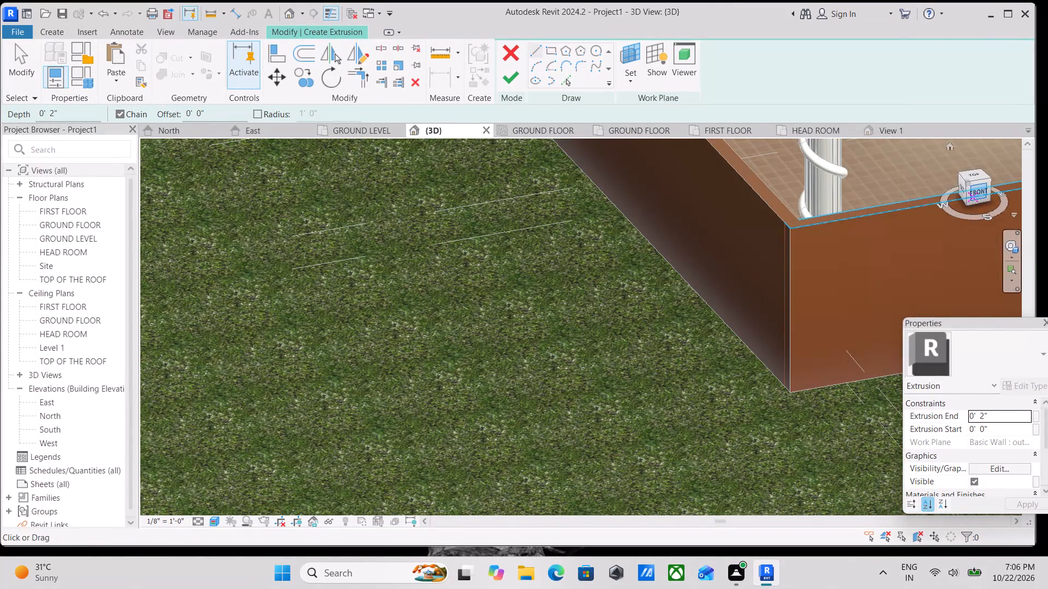
left_click(976, 194)
scroll(637, 381, "up", 4)
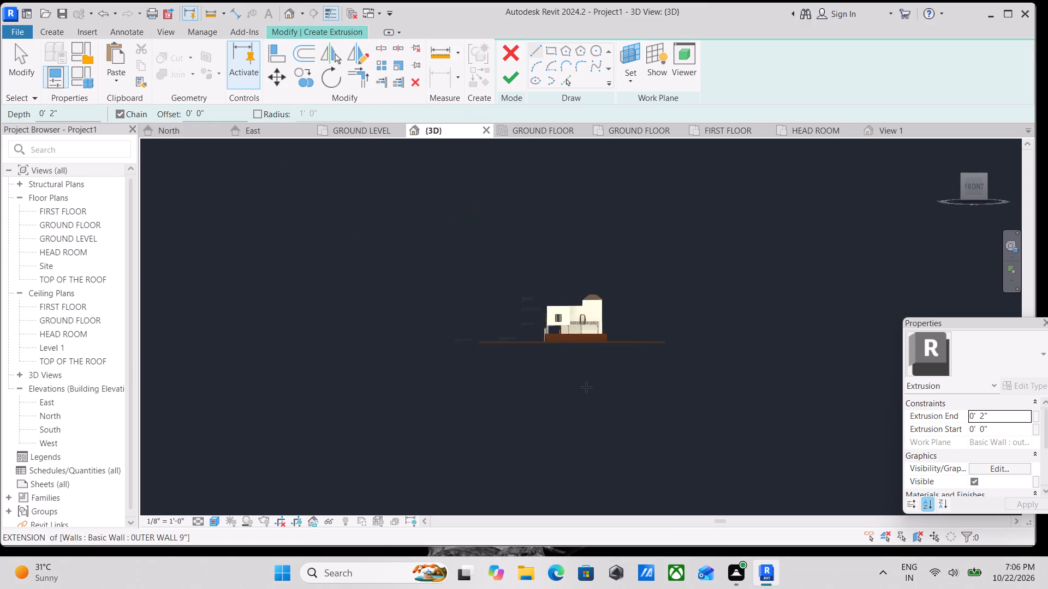
scroll(544, 344, "up", 3)
scroll(489, 285, "up", 9)
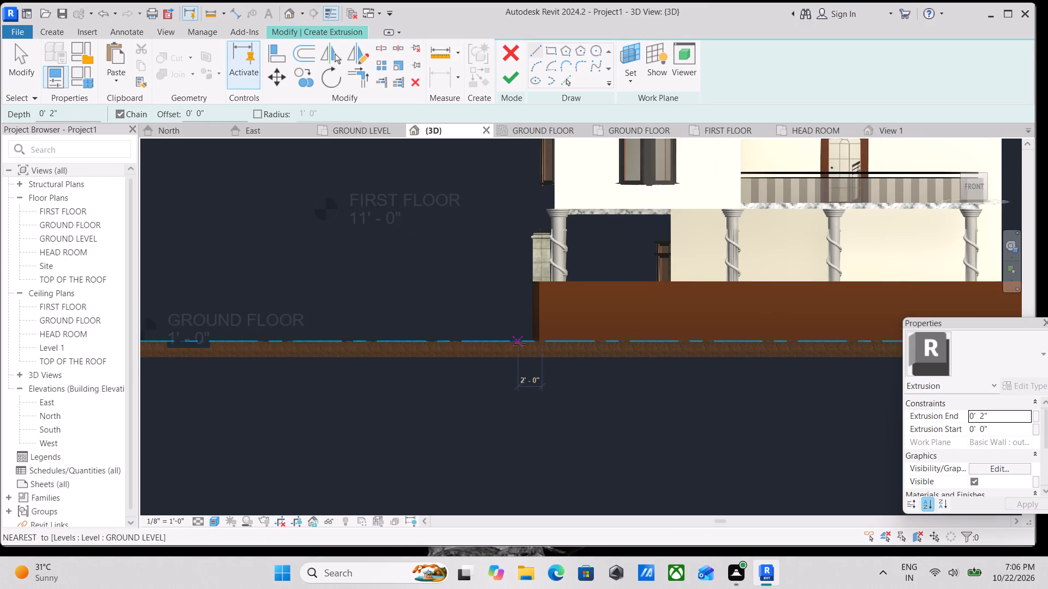
scroll(520, 345, "up", 7)
scroll(577, 322, "down", 2)
middle_click_drag(577, 322, 598, 405)
scroll(593, 370, "down", 3)
middle_click_drag(593, 370, 594, 408)
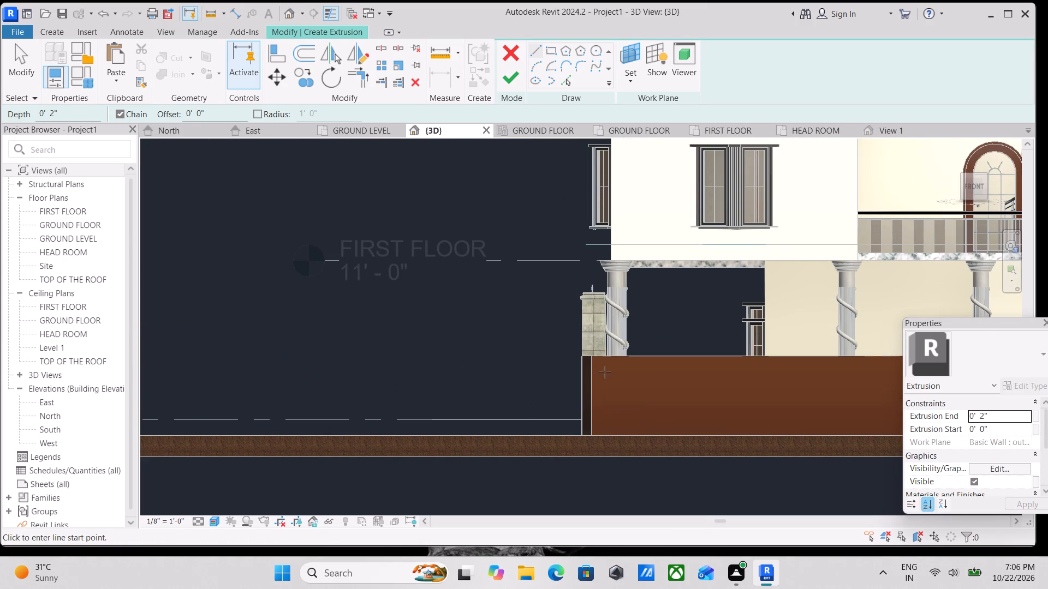
scroll(605, 363, "down", 2)
scroll(587, 428, "up", 2)
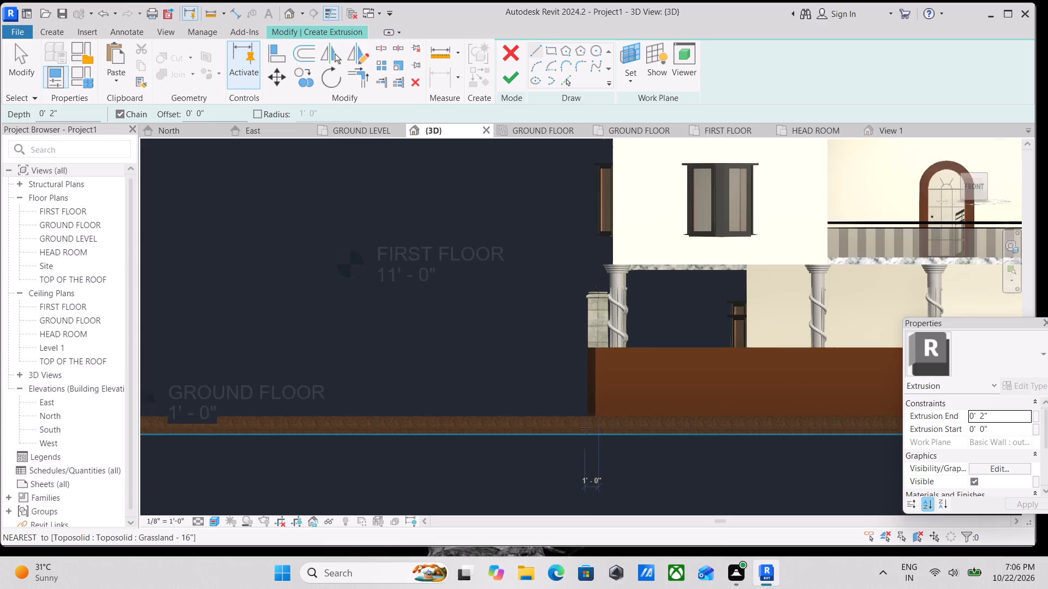
scroll(587, 428, "up", 8)
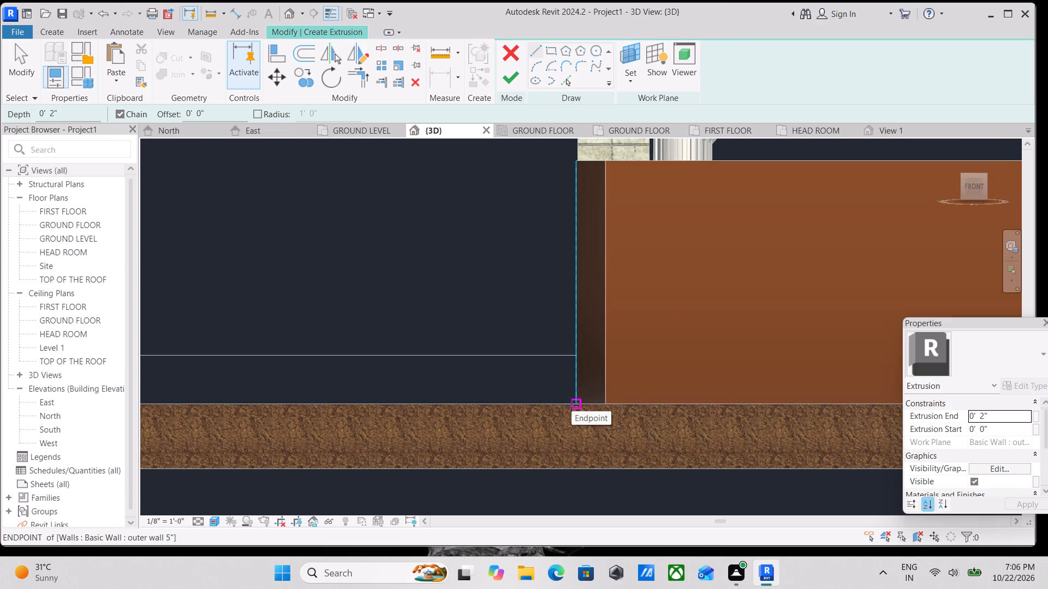
scroll(571, 405, "down", 2)
middle_click_drag(548, 374, 584, 414, "shift")
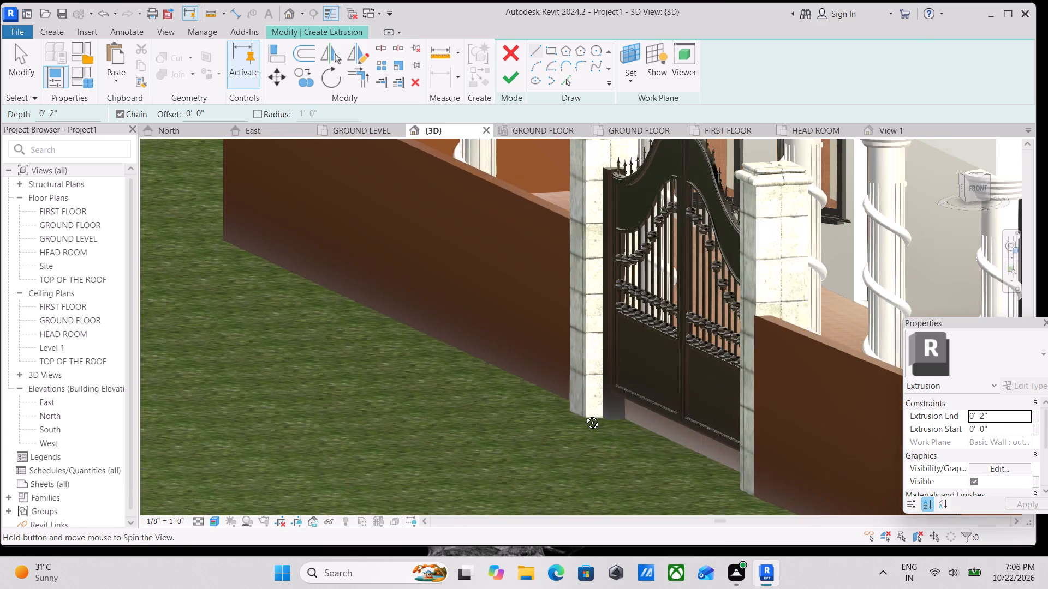
middle_click_drag(584, 414, 552, 388, "shift")
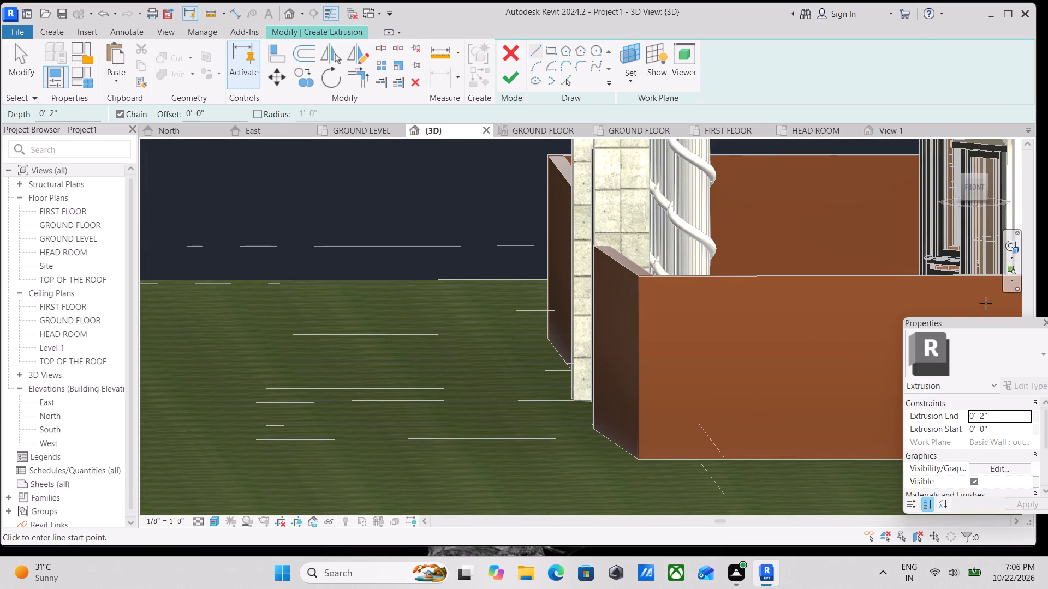
scroll(583, 250, "down", 4)
scroll(690, 319, "down", 3)
middle_click_drag(686, 319, 611, 323)
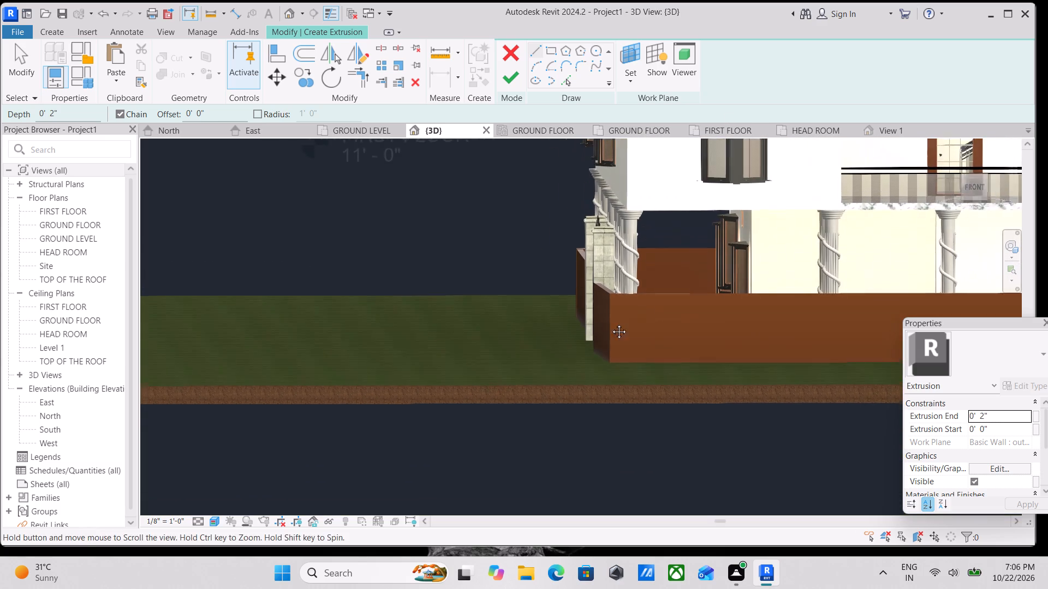
middle_click_drag(611, 323, 594, 324)
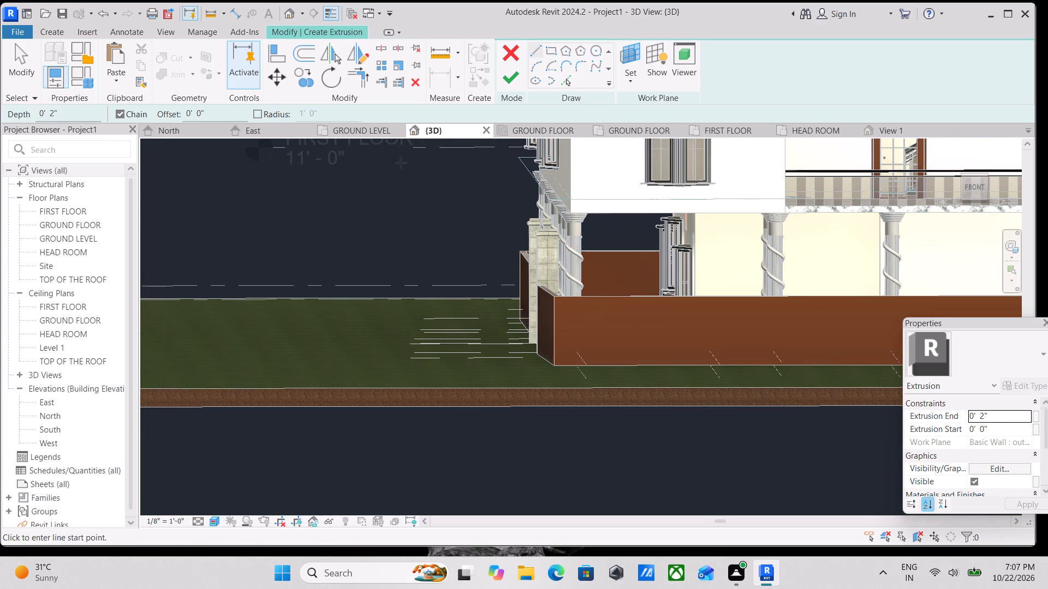
scroll(646, 229, "down", 3)
In the front view, start the extrusion profile with a vertical line about 1' high, from the outer wall edge's base to the ground floor level.
left_click(970, 187)
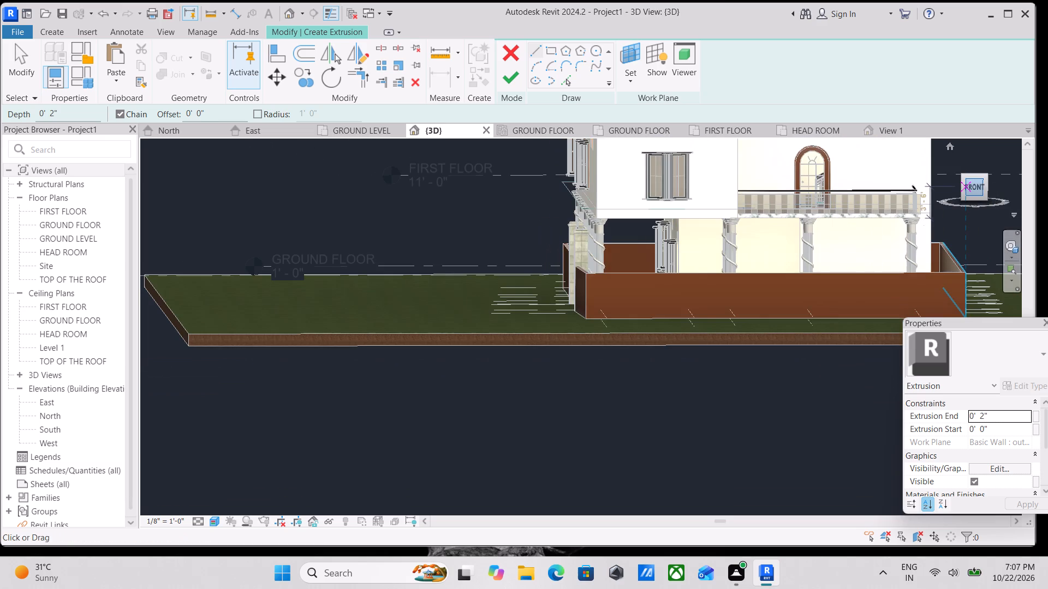
scroll(566, 333, "up", 1)
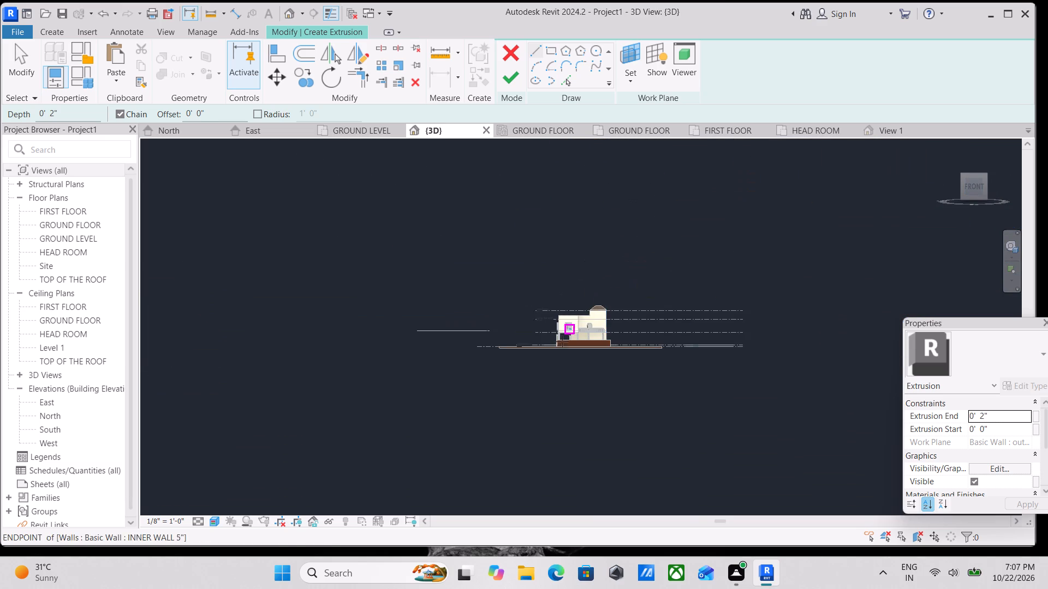
scroll(562, 341, "up", 17)
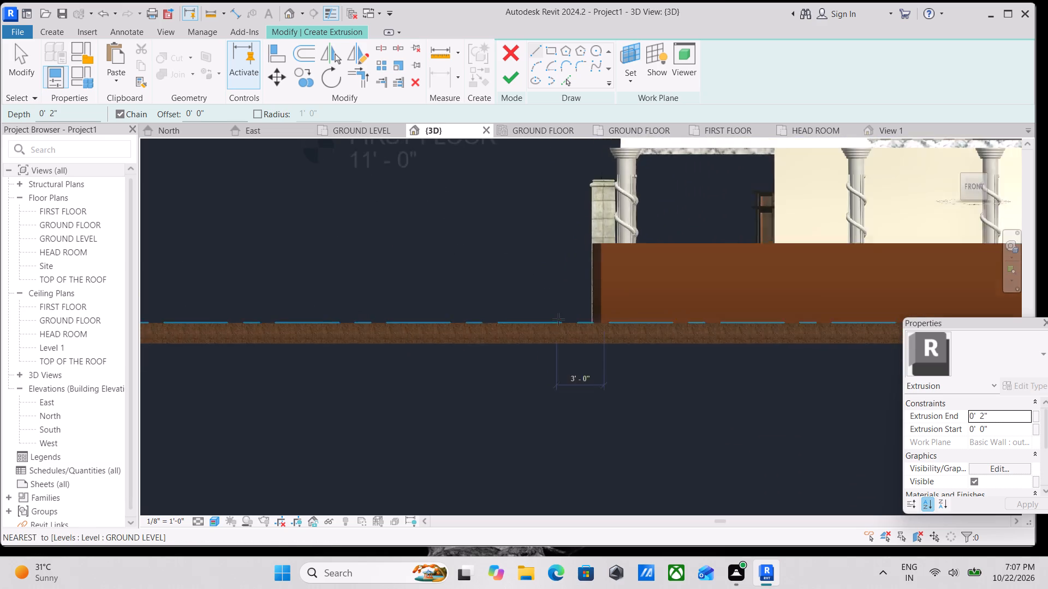
scroll(558, 319, "up", 12)
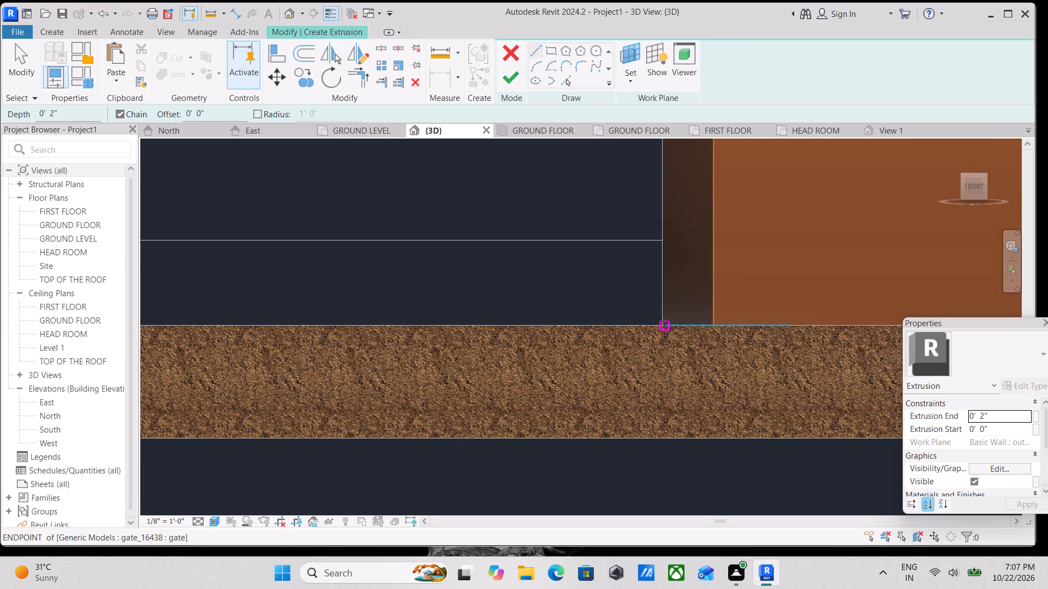
left_click(661, 324)
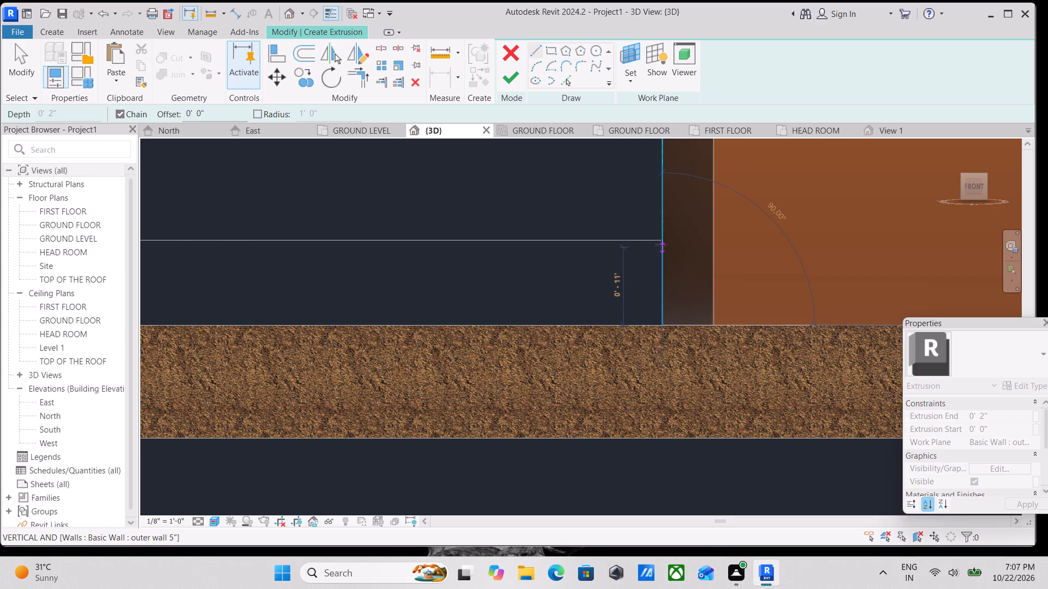
left_click(661, 240)
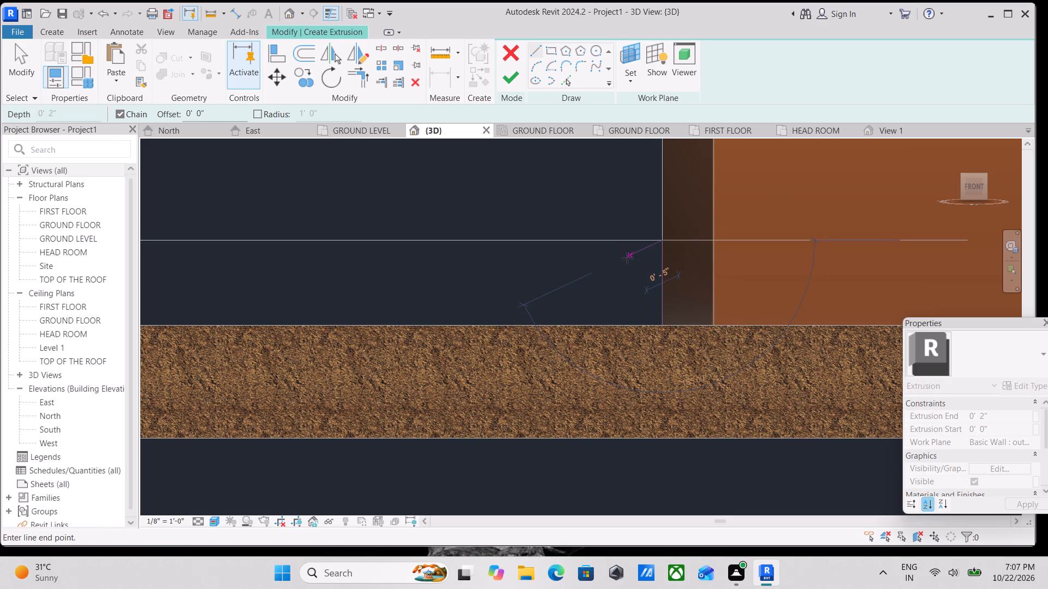
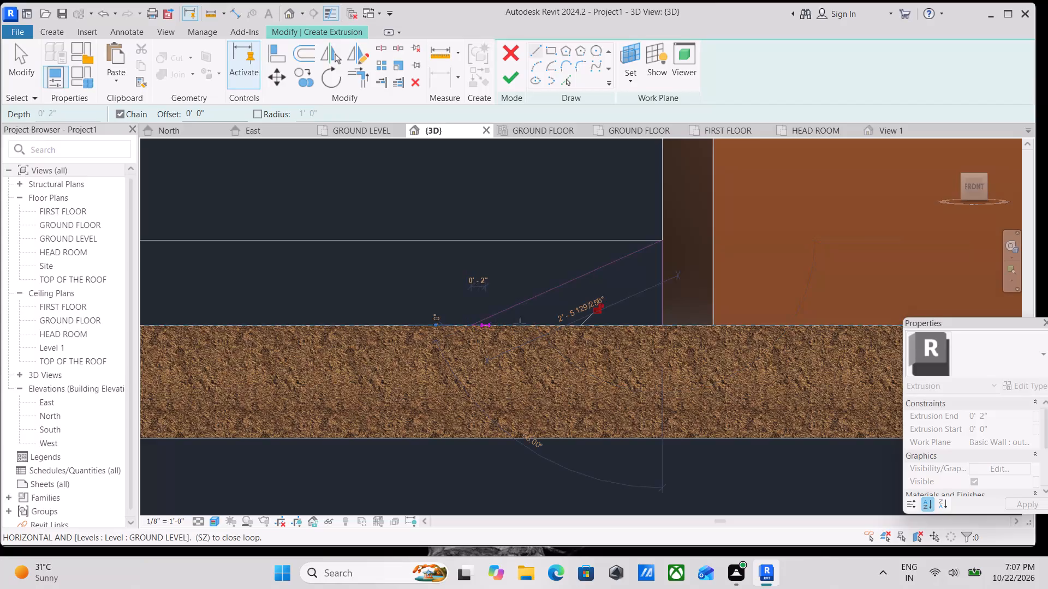
Close the triangular profile along the ground level line at the wall's bottom corner and finish the extrusion.
left_click(663, 325)
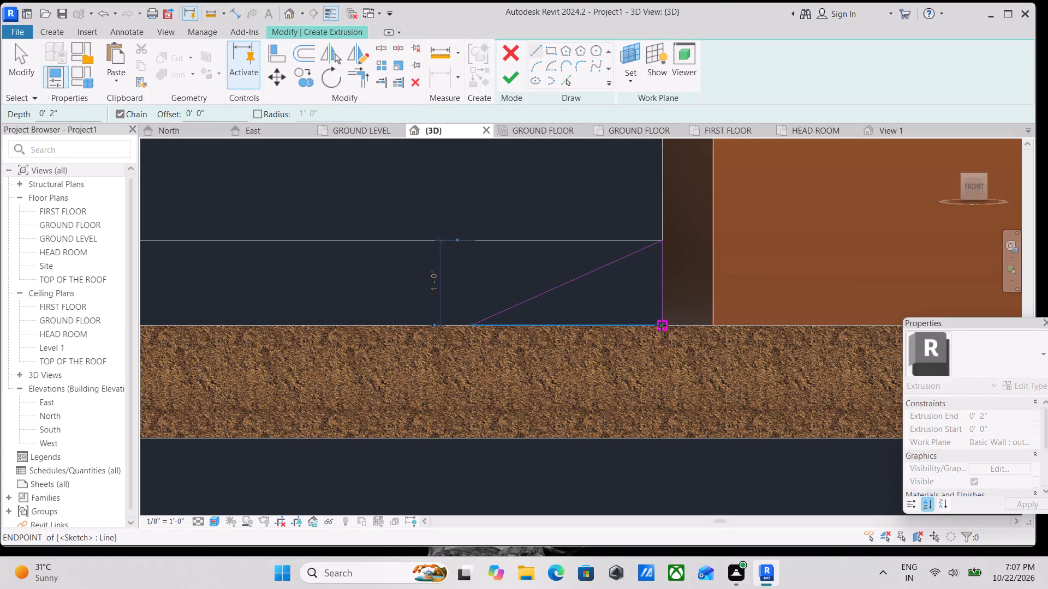
scroll(661, 325, "down", 2)
key("Escape")
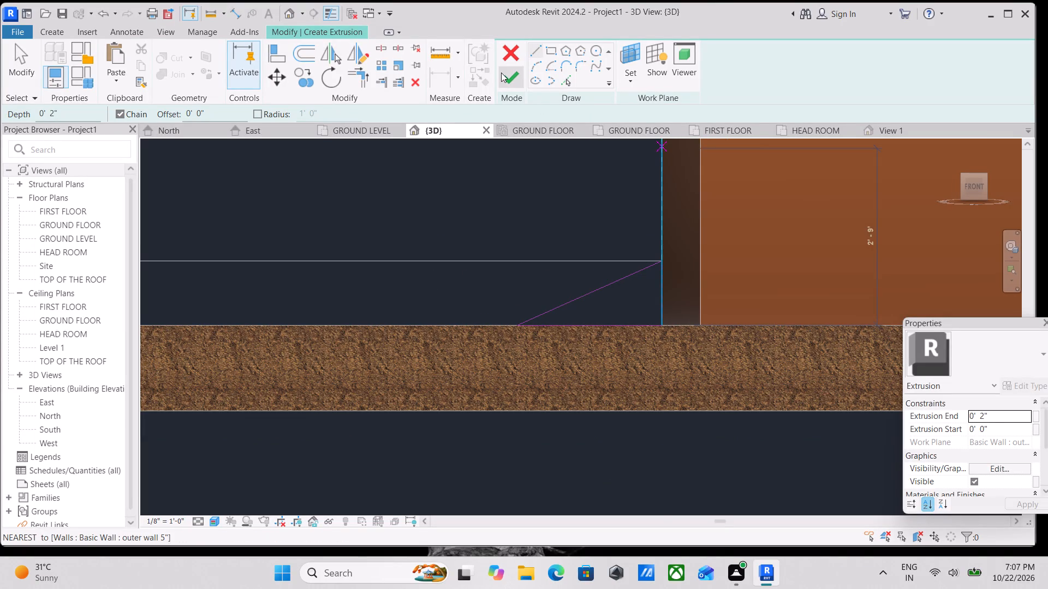
left_click(508, 73)
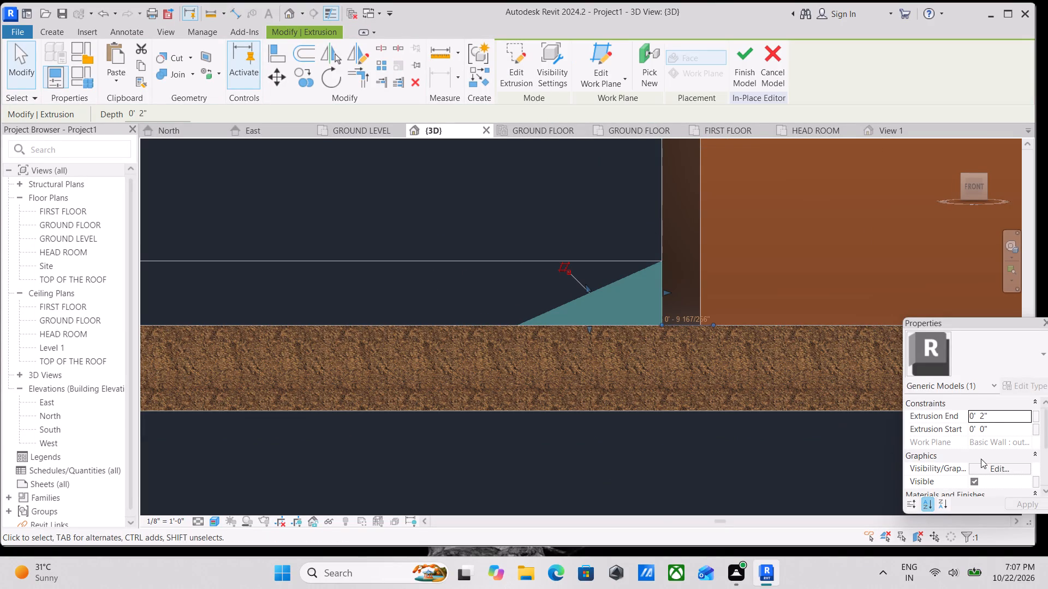
Open the material selection for the triangular extrusion.
scroll(981, 459, "down", 2)
scroll(984, 461, "up", 2)
scroll(693, 387, "down", 1)
scroll(587, 375, "down", 1)
middle_click_drag(587, 375, 741, 449, "shift")
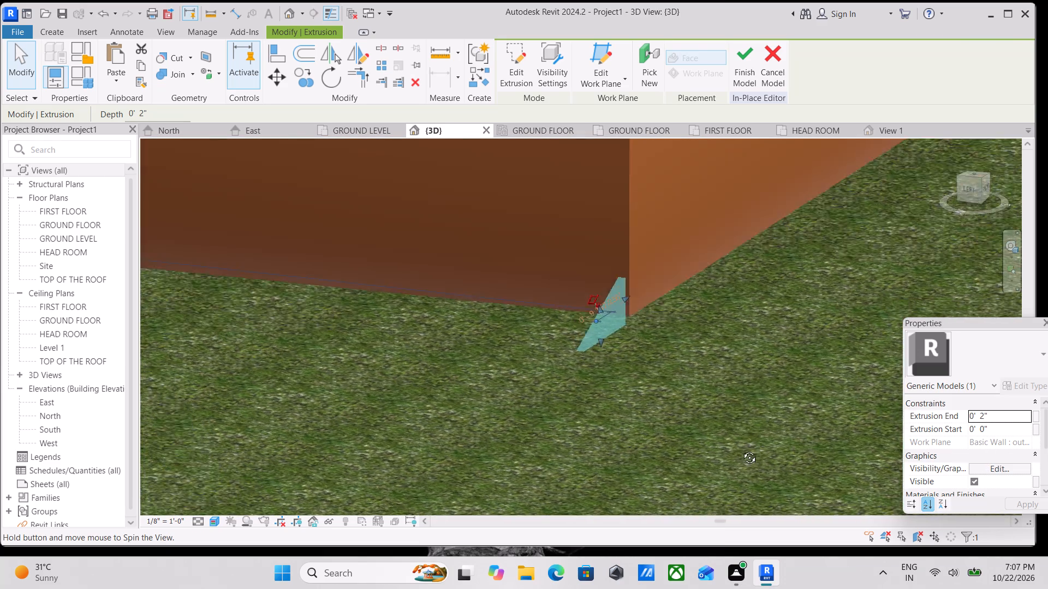
middle_click_drag(741, 449, 497, 359, "shift")
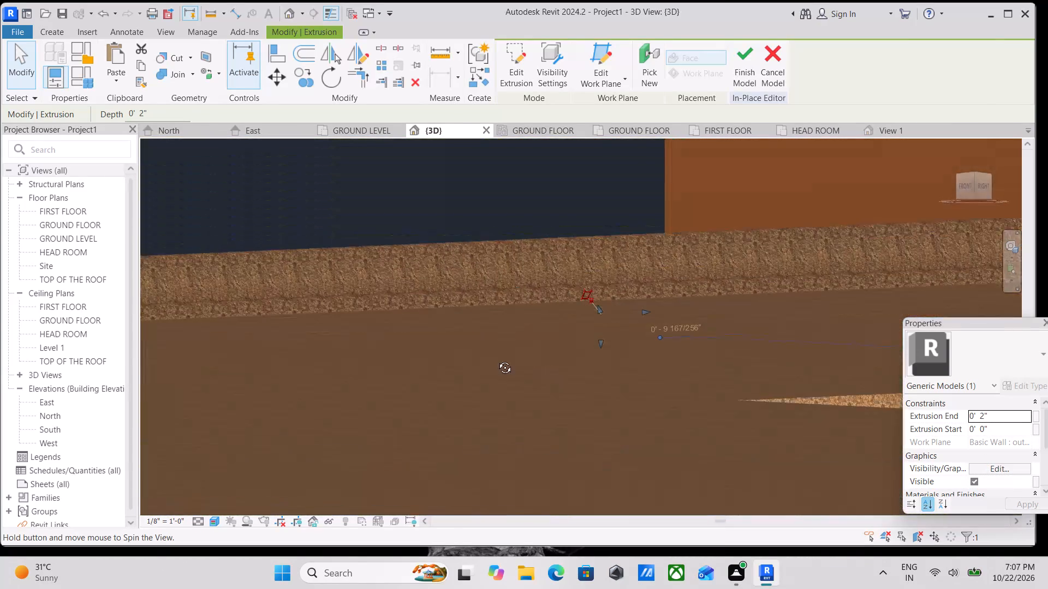
middle_click_drag(497, 359, 579, 406, "shift")
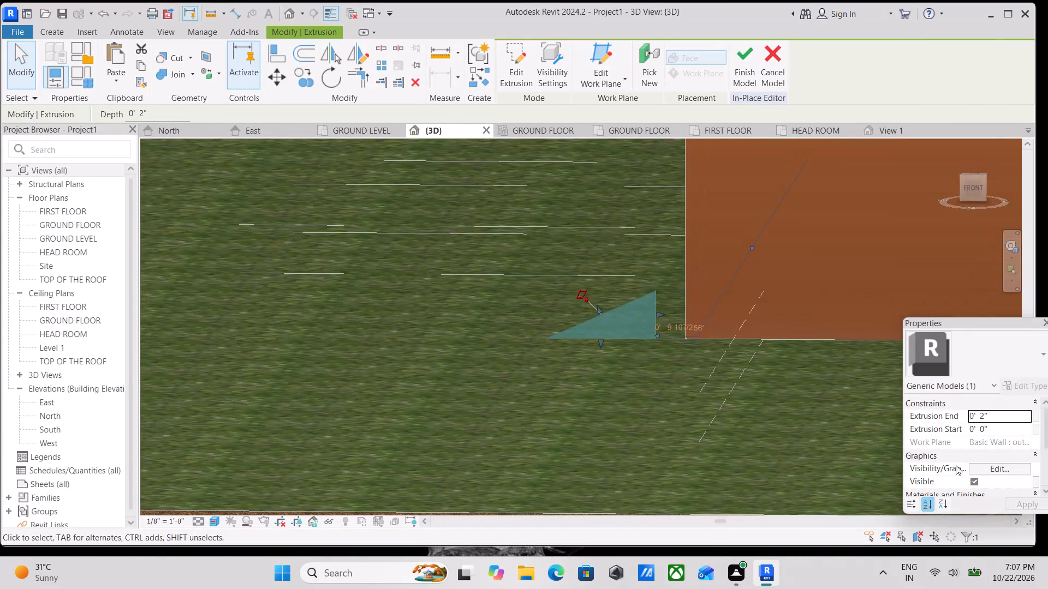
scroll(957, 465, "down", 2)
left_click(1005, 455)
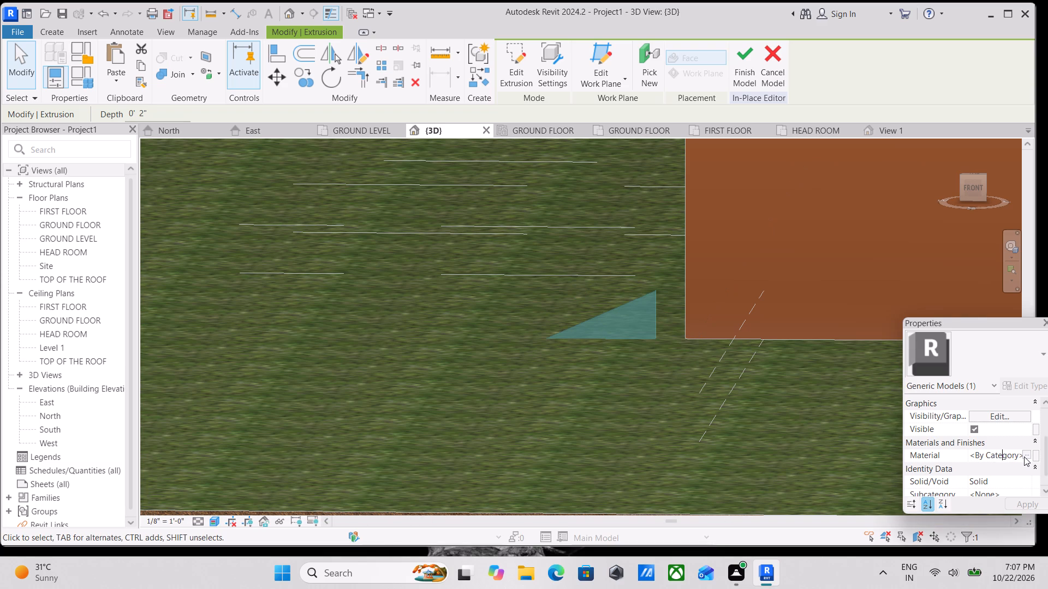
left_click(1025, 456)
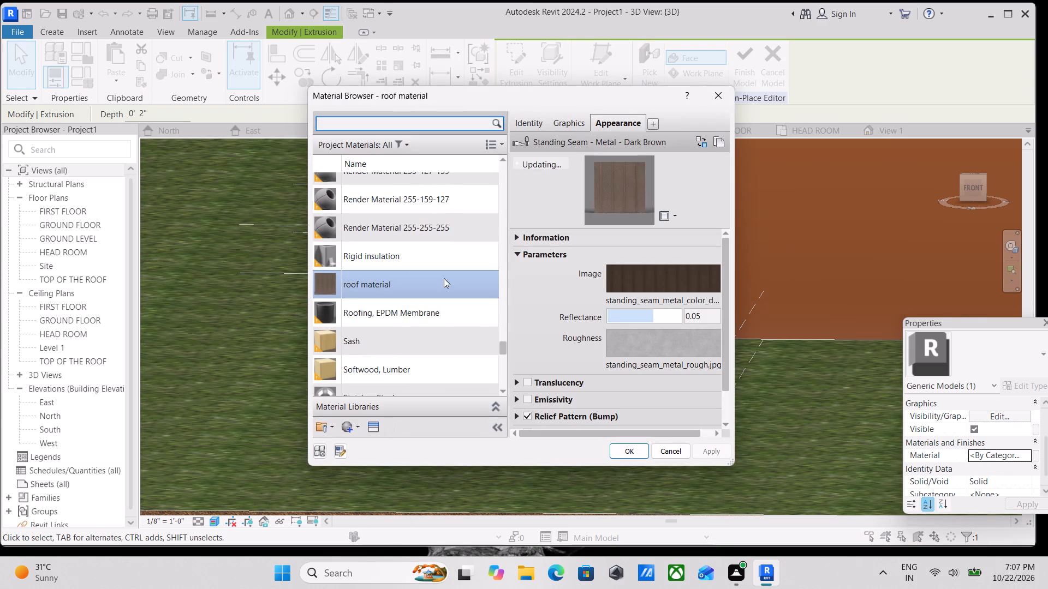
Look through the project materials for one suitable for the triangular extrusion.
scroll(339, 275, "down", 2)
scroll(343, 289, "up", 3)
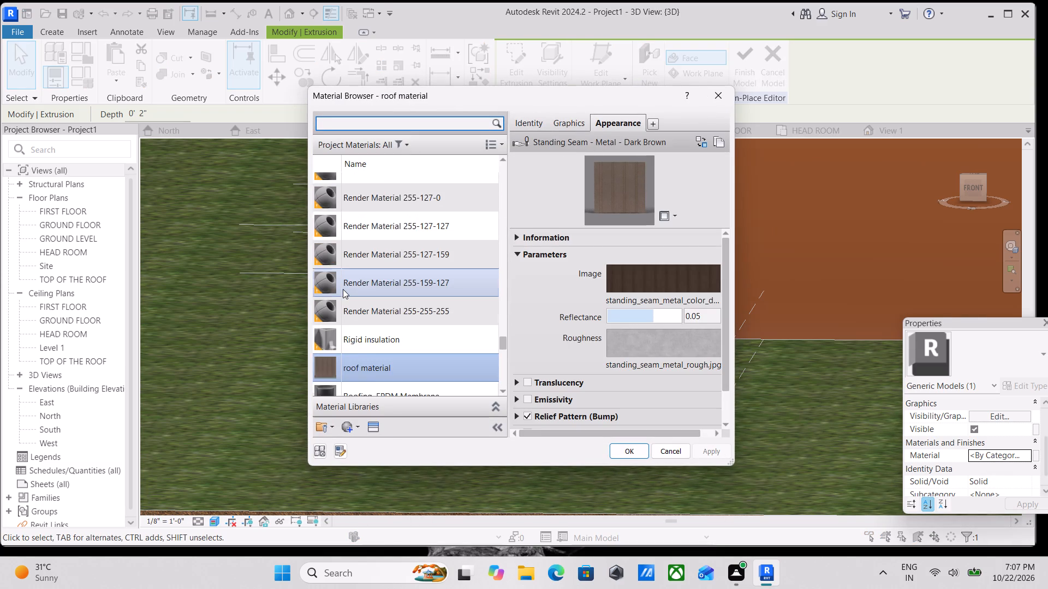
scroll(343, 289, "up", 8)
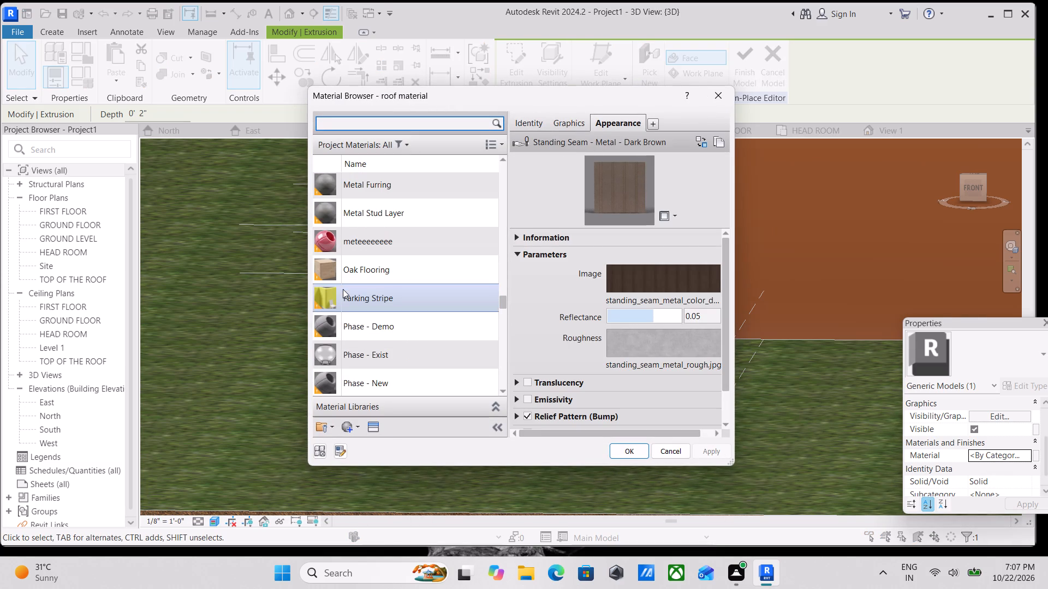
scroll(343, 289, "up", 4)
scroll(343, 289, "down", 5)
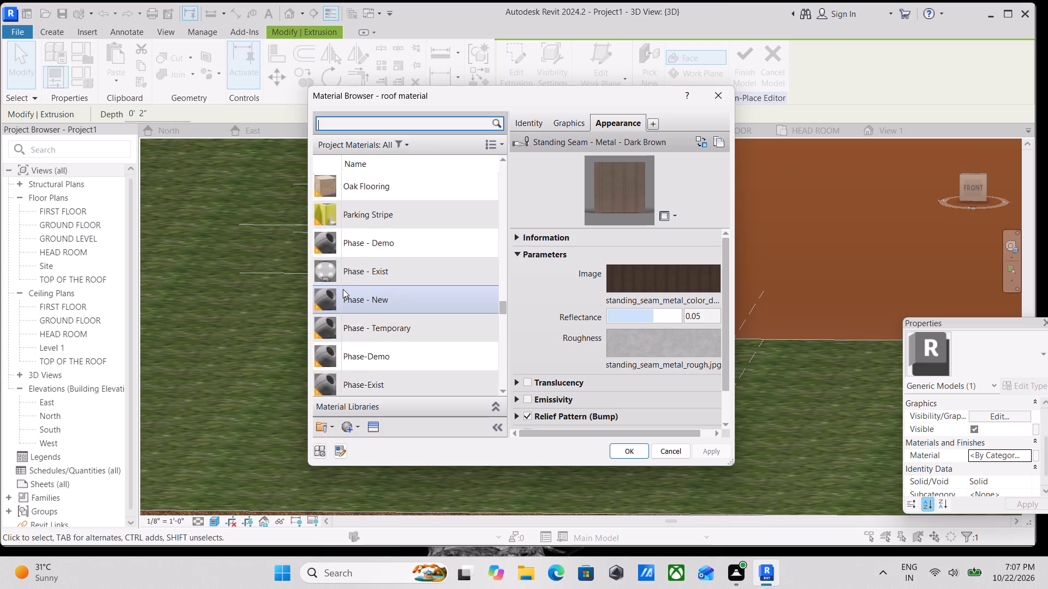
scroll(343, 289, "down", 13)
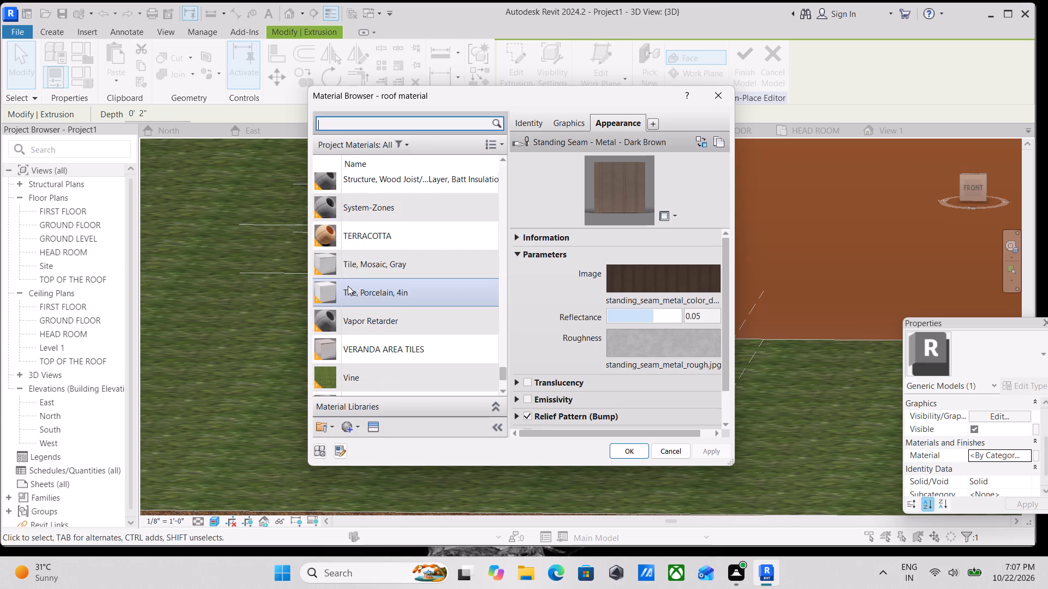
scroll(348, 284, "down", 3)
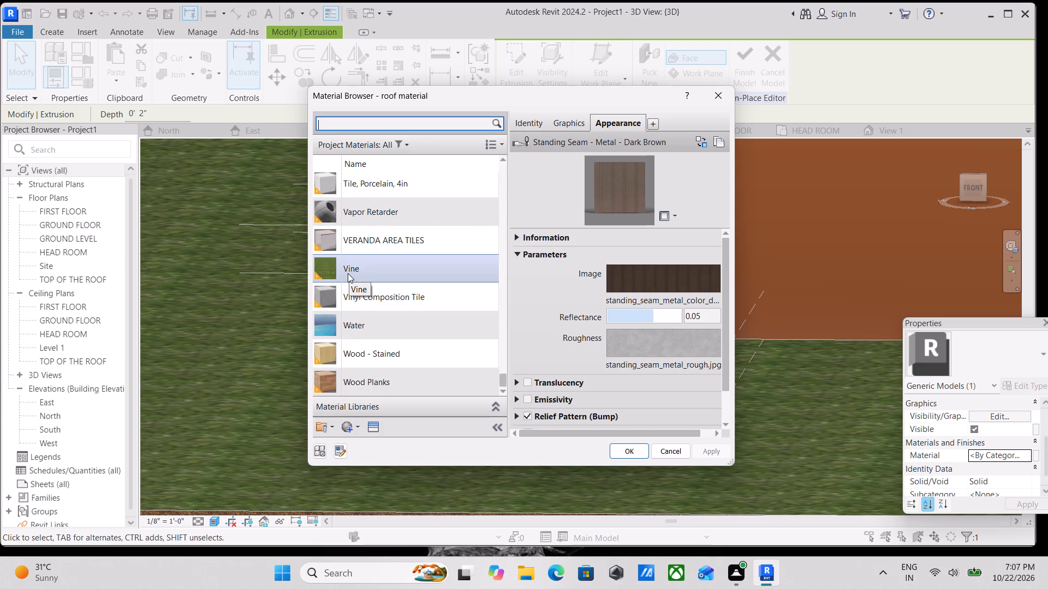
scroll(349, 266, "down", 1)
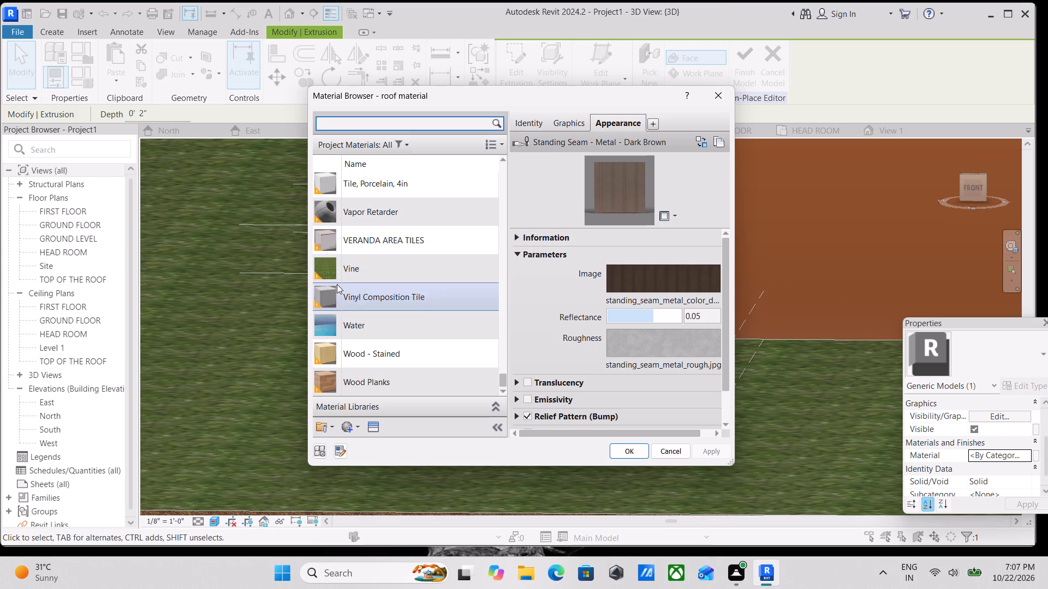
scroll(372, 314, "down", 2)
scroll(359, 364, "up", 3)
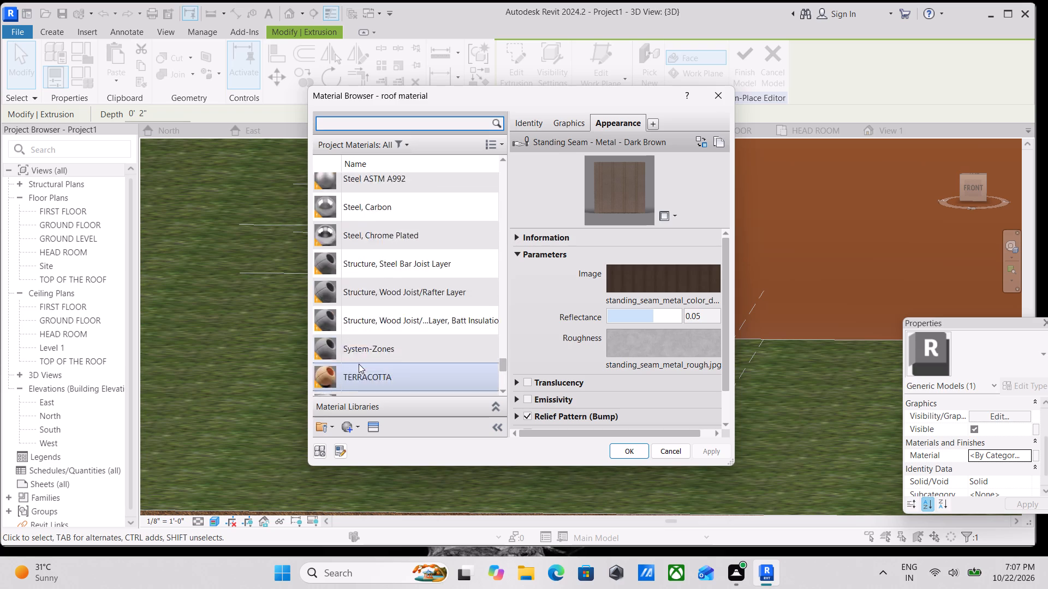
scroll(359, 364, "up", 17)
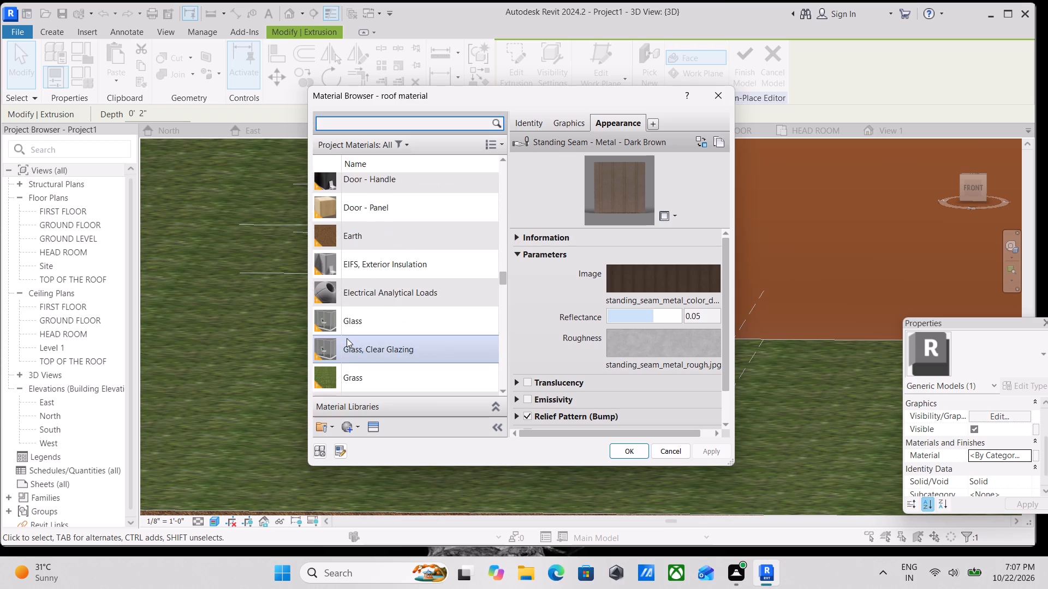
scroll(347, 338, "up", 12)
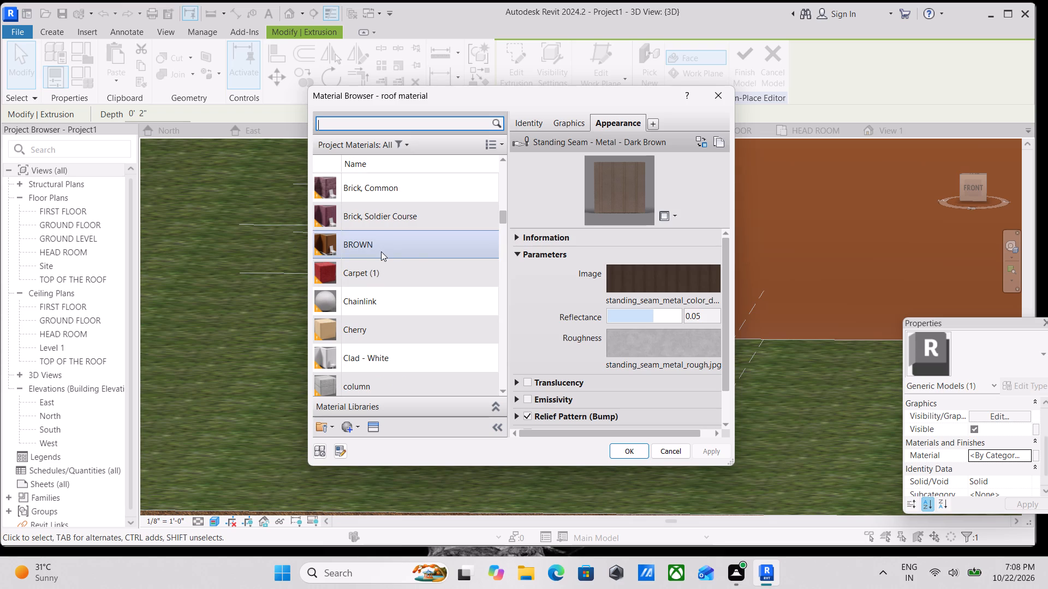
Create a new material and open the Masonry category of the Appearance Library for it.
left_click(354, 428)
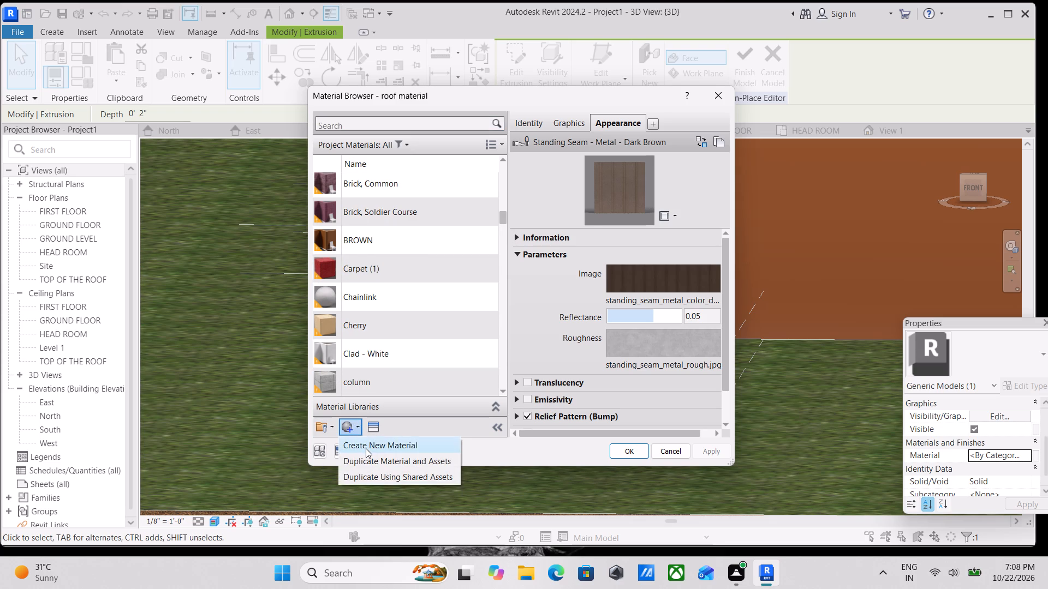
left_click(366, 448)
left_click(368, 425)
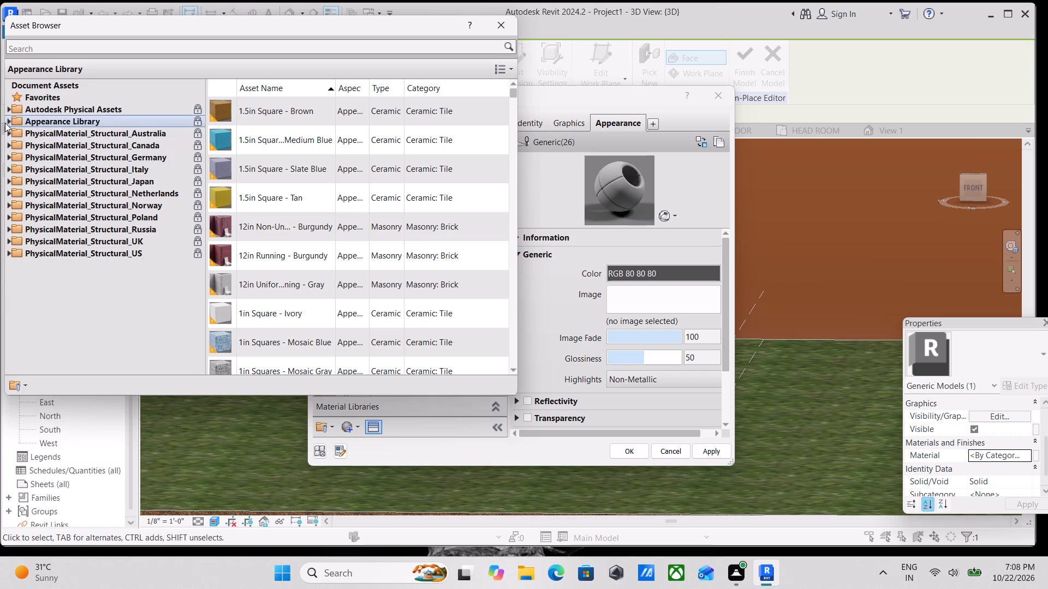
left_click(5, 123)
scroll(69, 232, "down", 1)
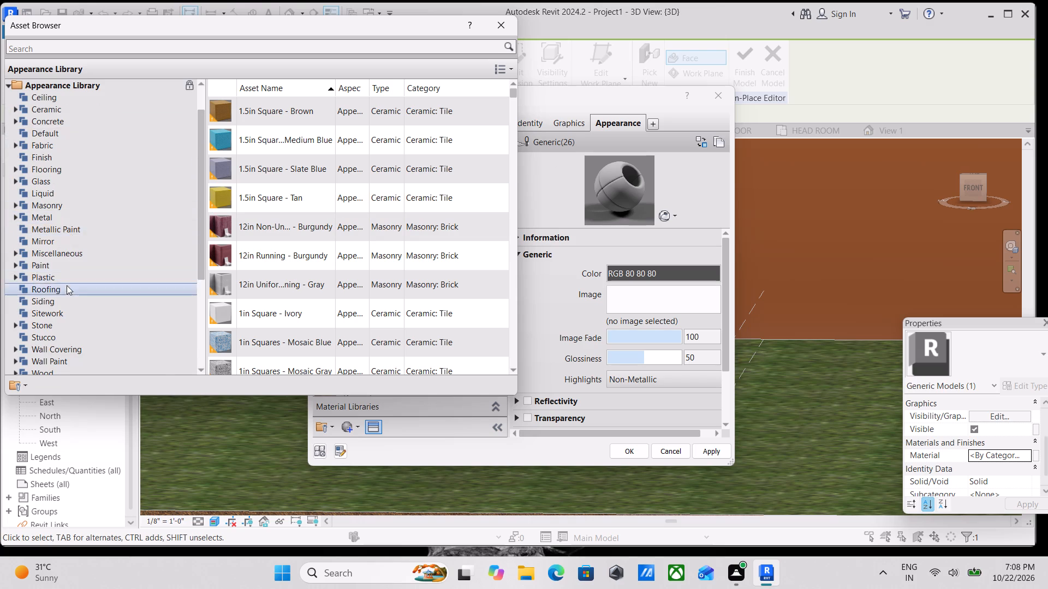
scroll(65, 292, "down", 1)
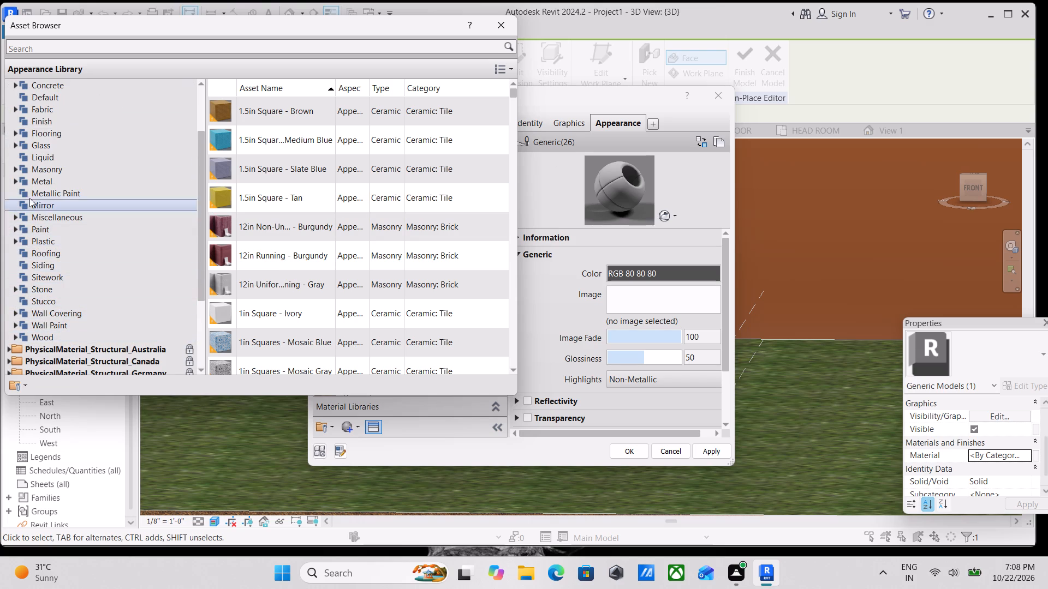
left_click(19, 165)
left_click(15, 167)
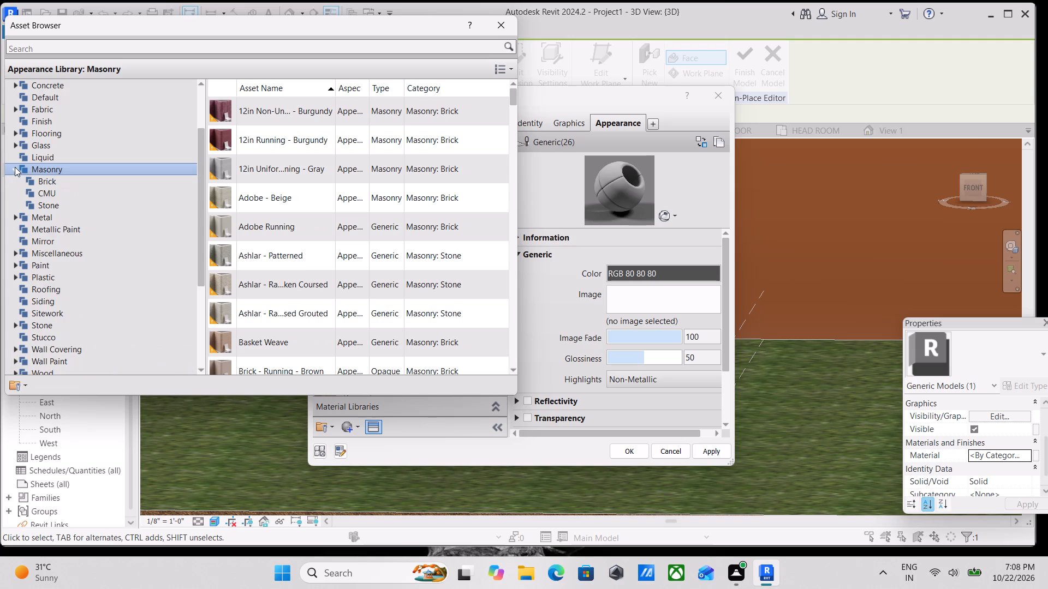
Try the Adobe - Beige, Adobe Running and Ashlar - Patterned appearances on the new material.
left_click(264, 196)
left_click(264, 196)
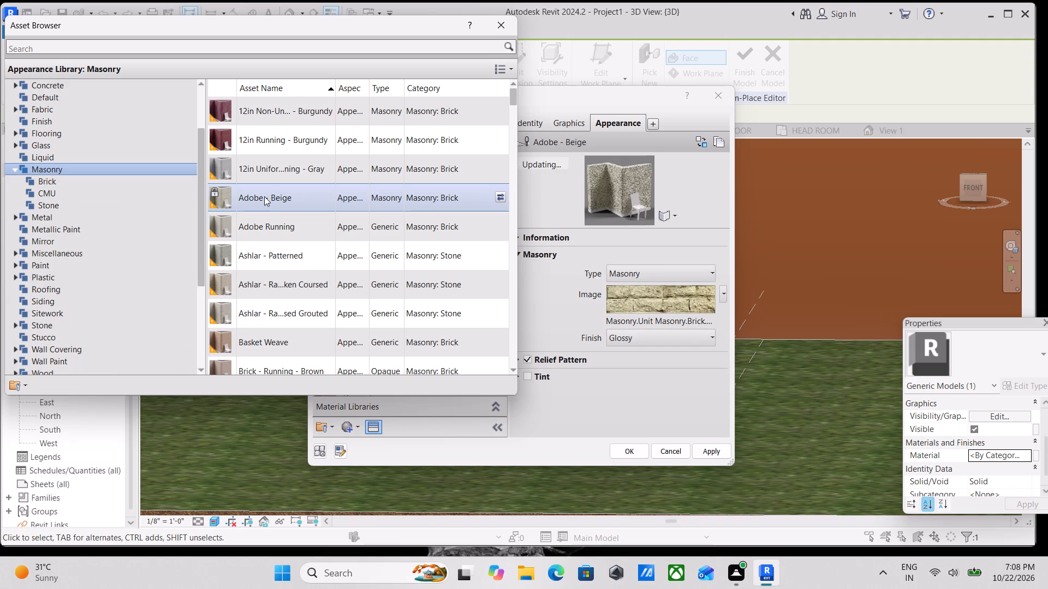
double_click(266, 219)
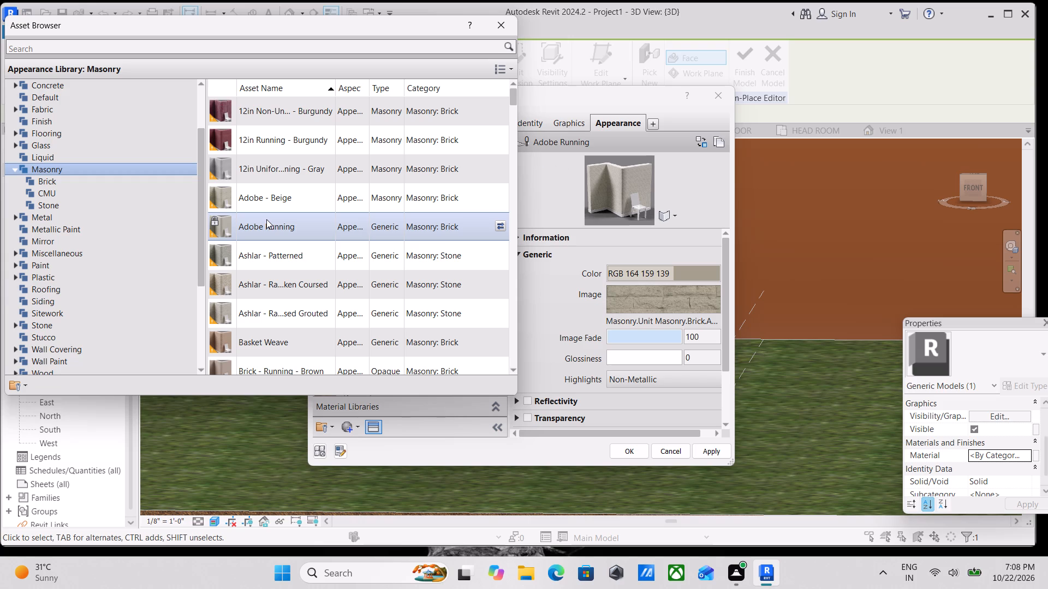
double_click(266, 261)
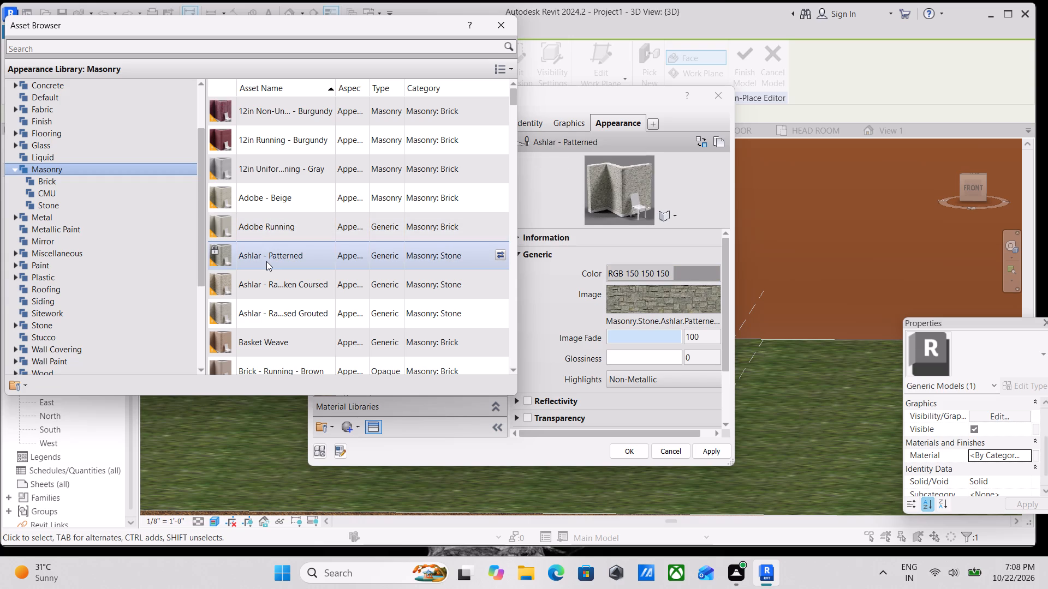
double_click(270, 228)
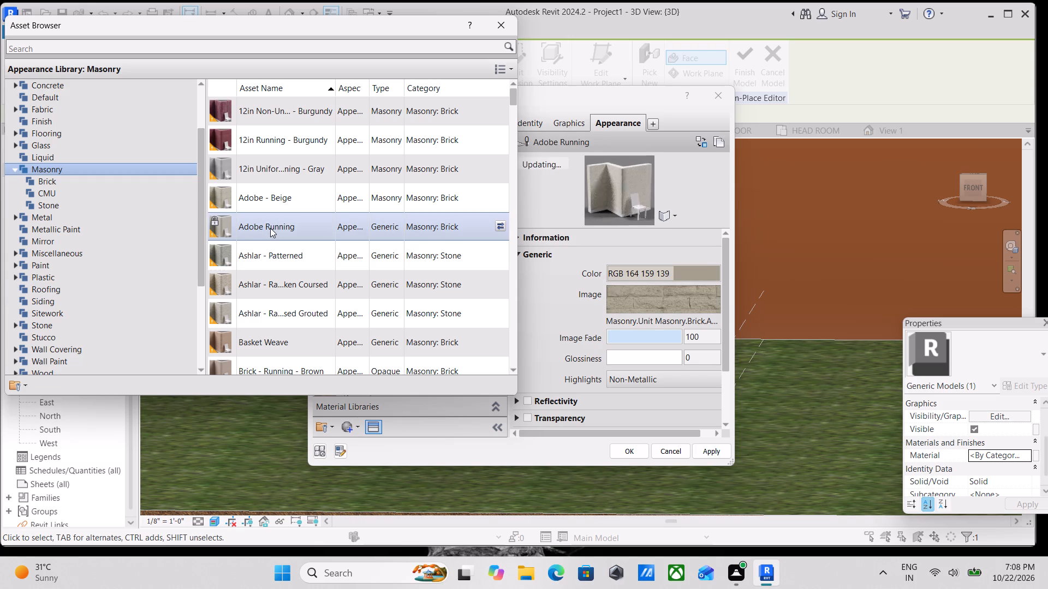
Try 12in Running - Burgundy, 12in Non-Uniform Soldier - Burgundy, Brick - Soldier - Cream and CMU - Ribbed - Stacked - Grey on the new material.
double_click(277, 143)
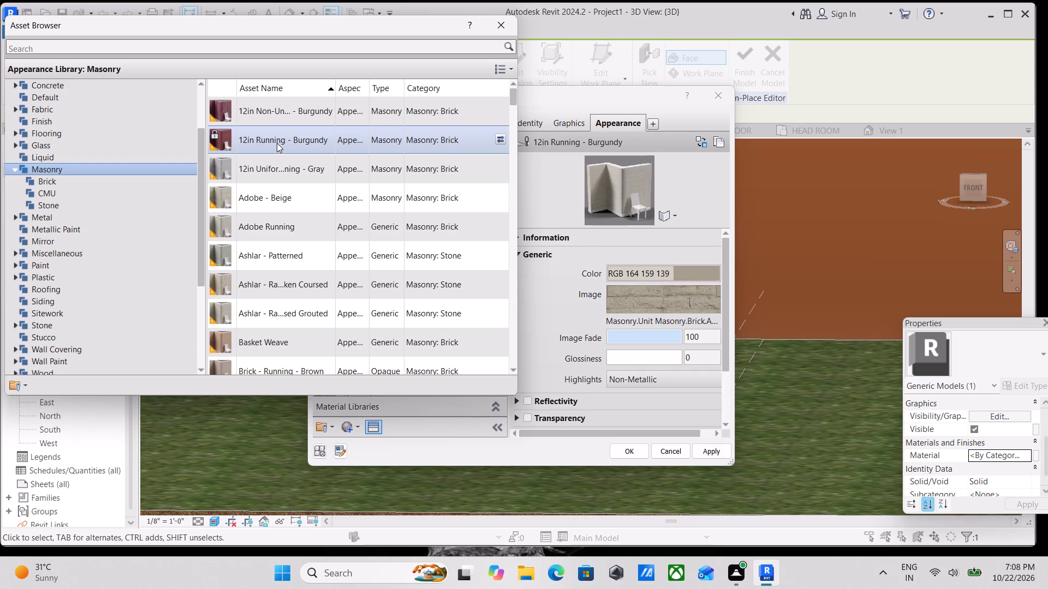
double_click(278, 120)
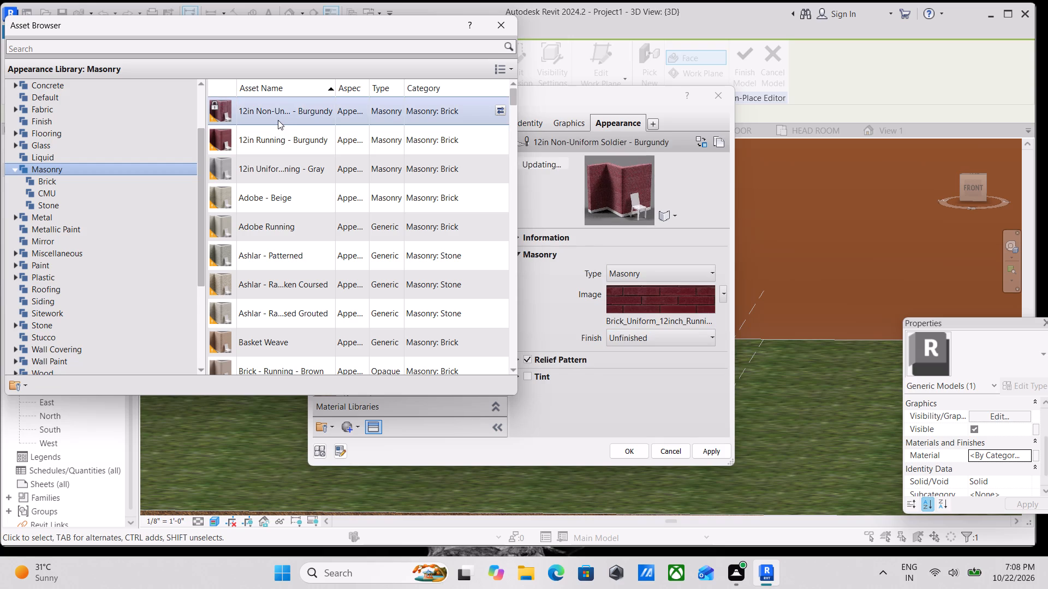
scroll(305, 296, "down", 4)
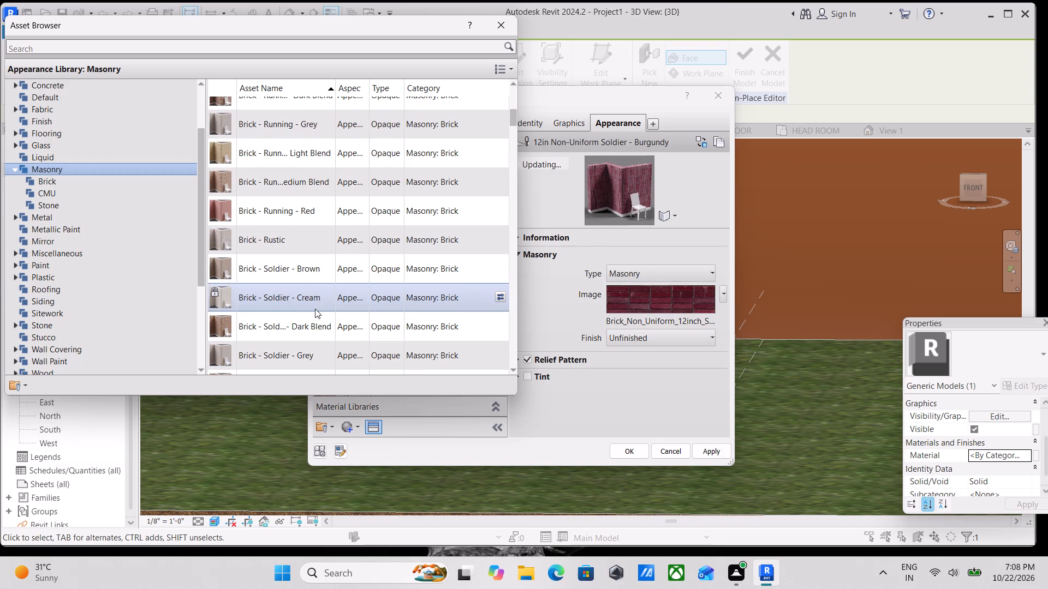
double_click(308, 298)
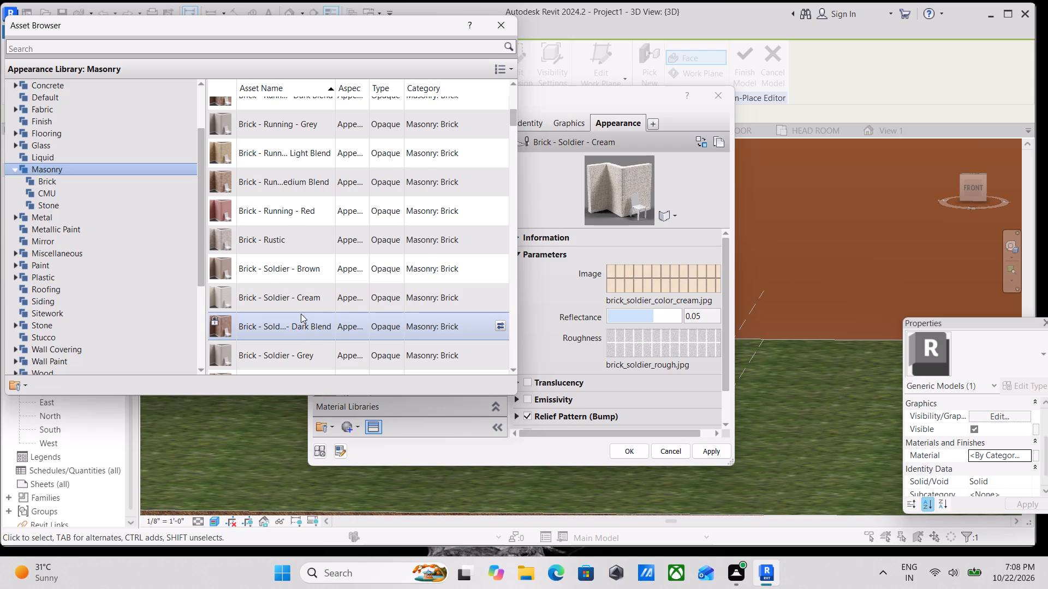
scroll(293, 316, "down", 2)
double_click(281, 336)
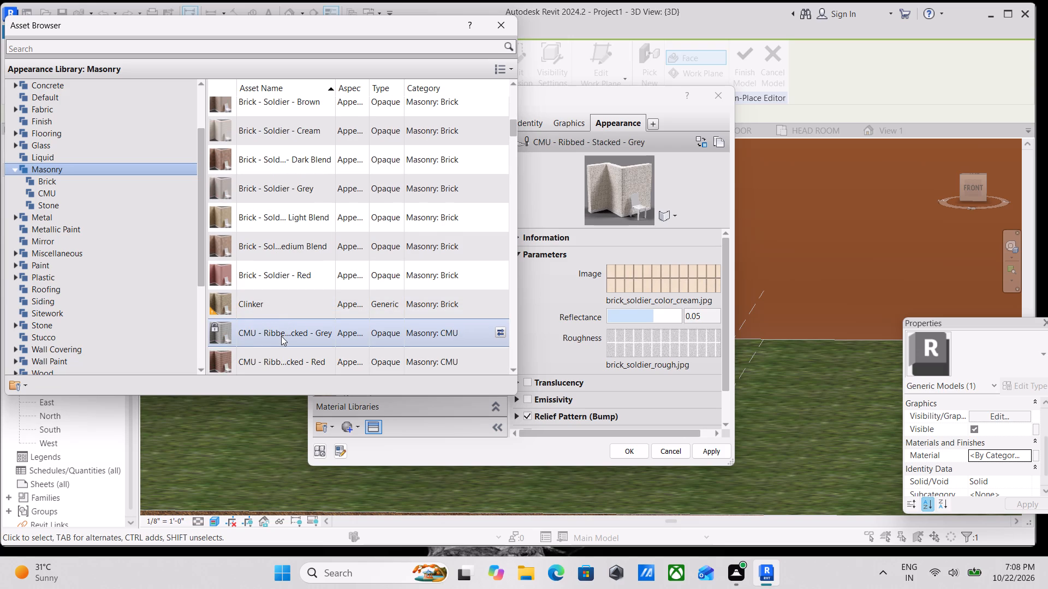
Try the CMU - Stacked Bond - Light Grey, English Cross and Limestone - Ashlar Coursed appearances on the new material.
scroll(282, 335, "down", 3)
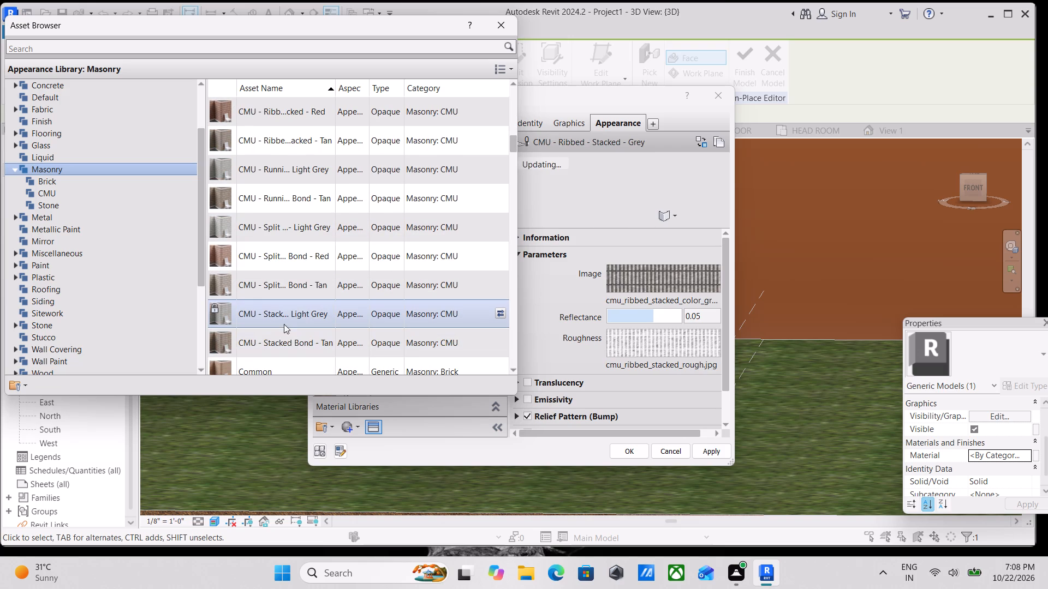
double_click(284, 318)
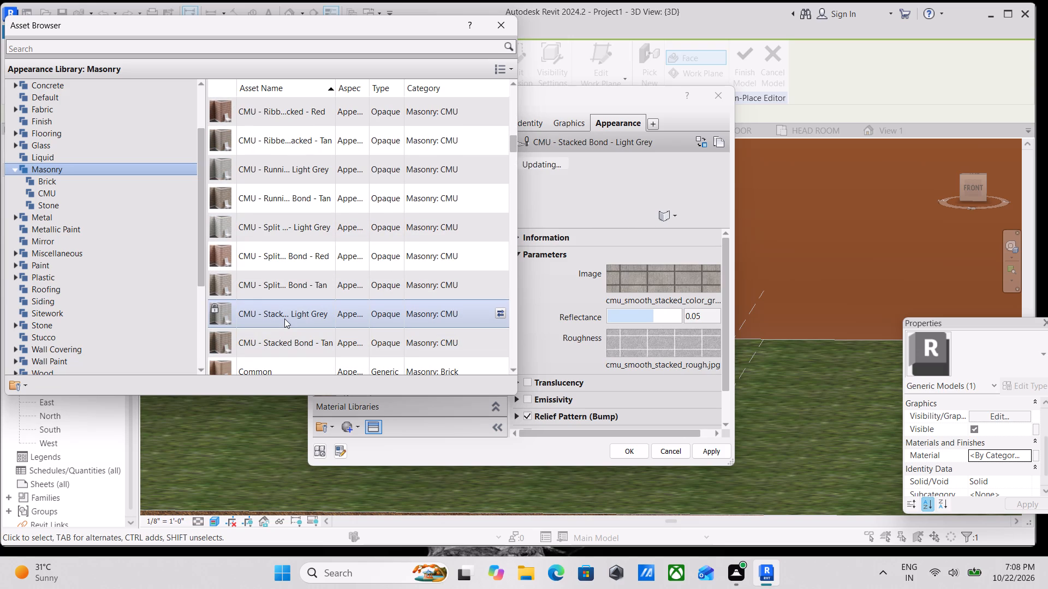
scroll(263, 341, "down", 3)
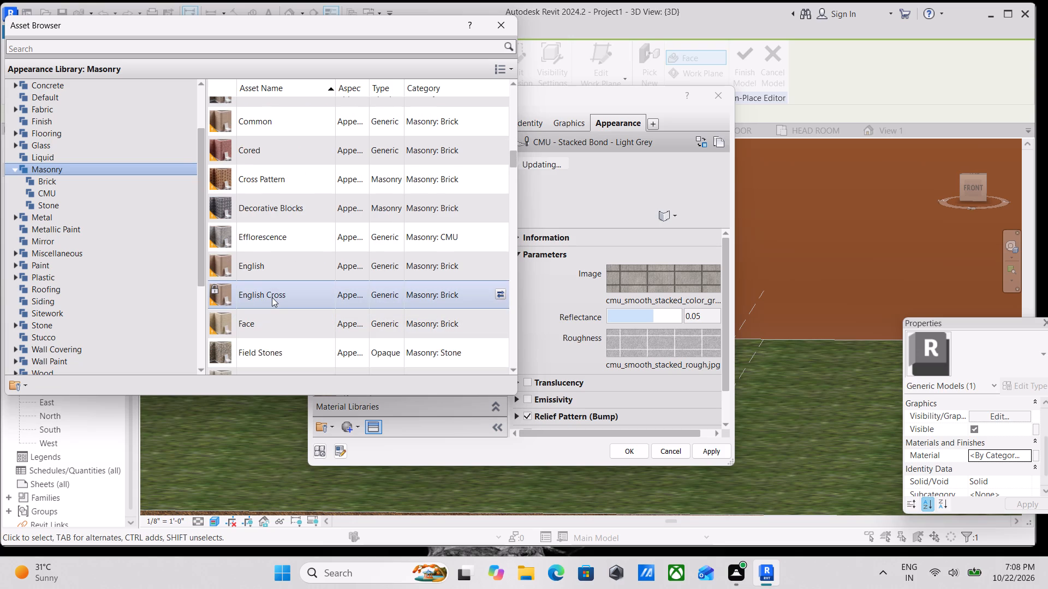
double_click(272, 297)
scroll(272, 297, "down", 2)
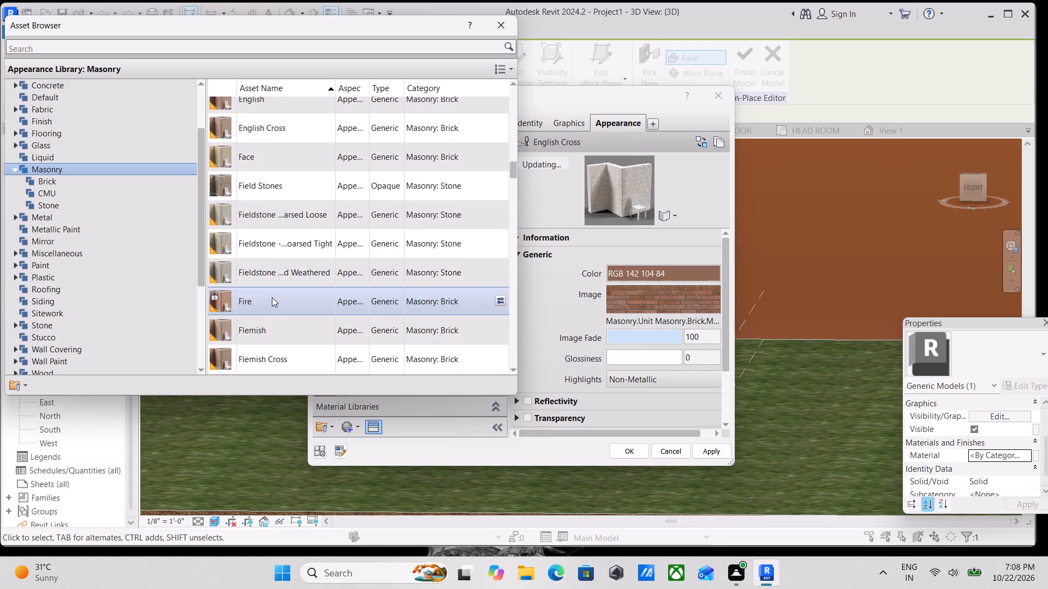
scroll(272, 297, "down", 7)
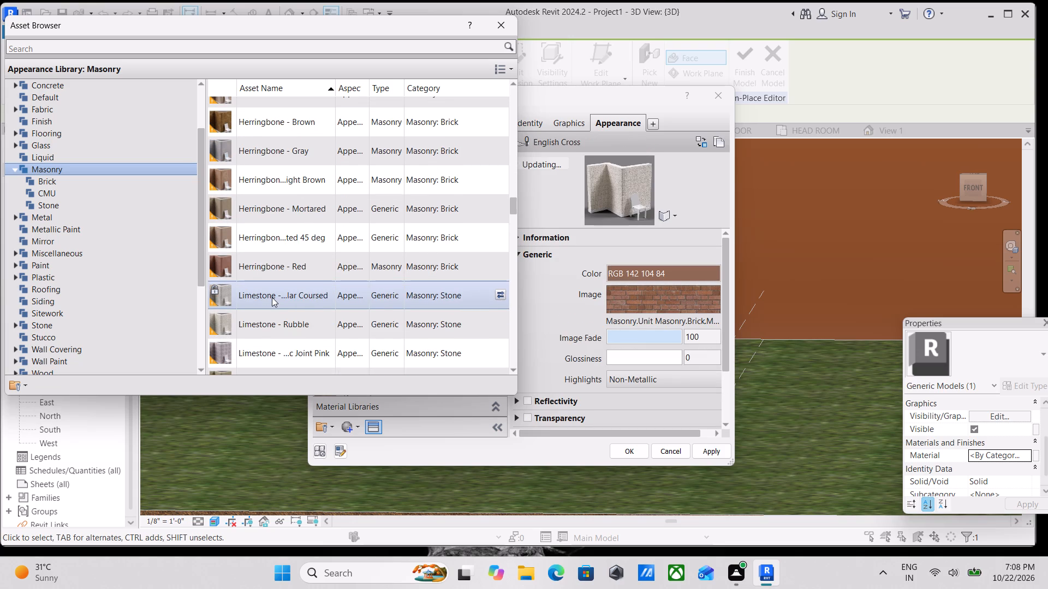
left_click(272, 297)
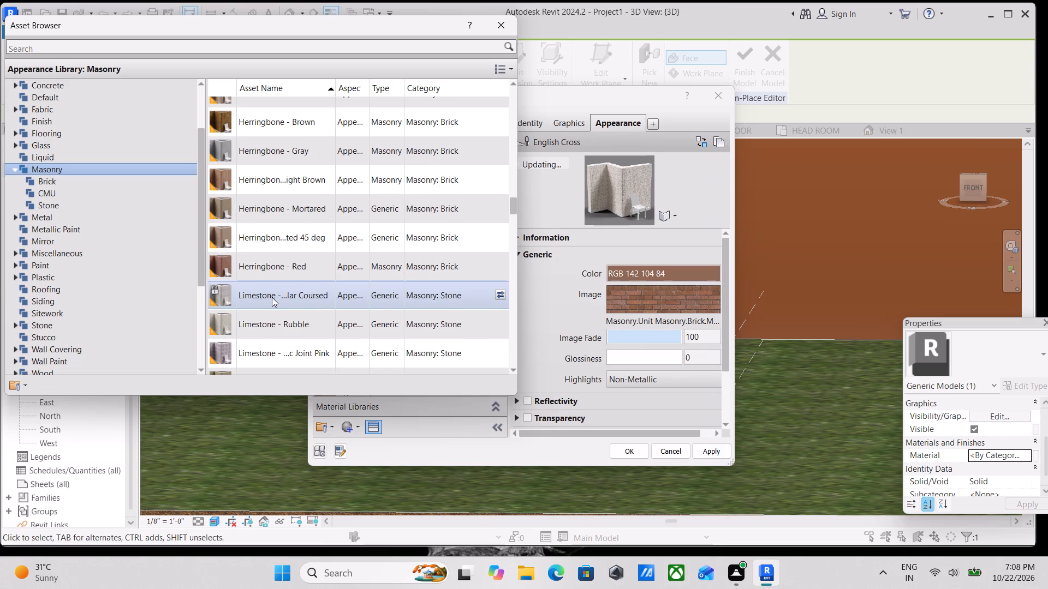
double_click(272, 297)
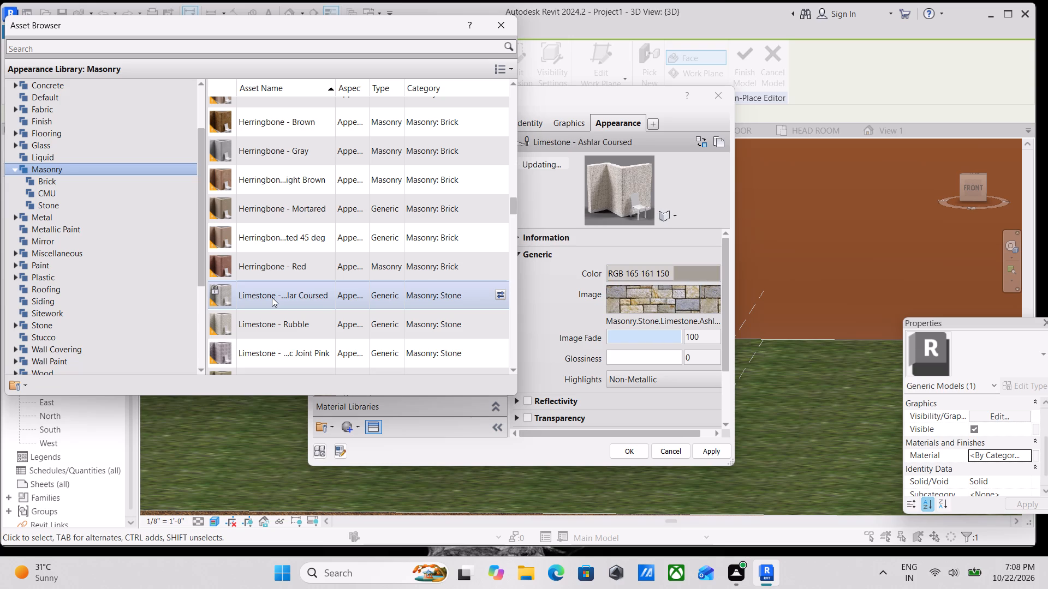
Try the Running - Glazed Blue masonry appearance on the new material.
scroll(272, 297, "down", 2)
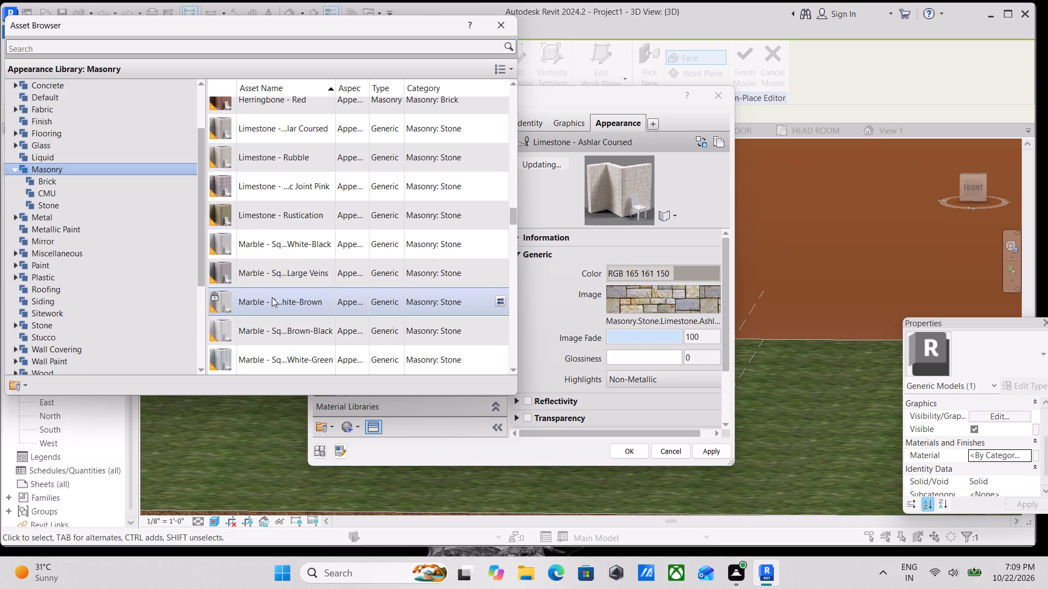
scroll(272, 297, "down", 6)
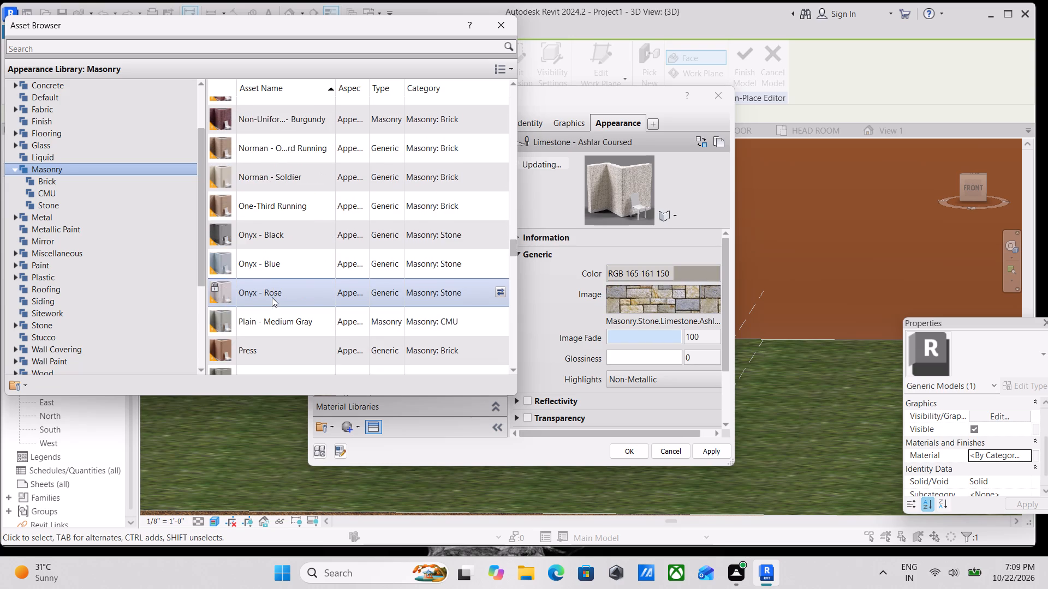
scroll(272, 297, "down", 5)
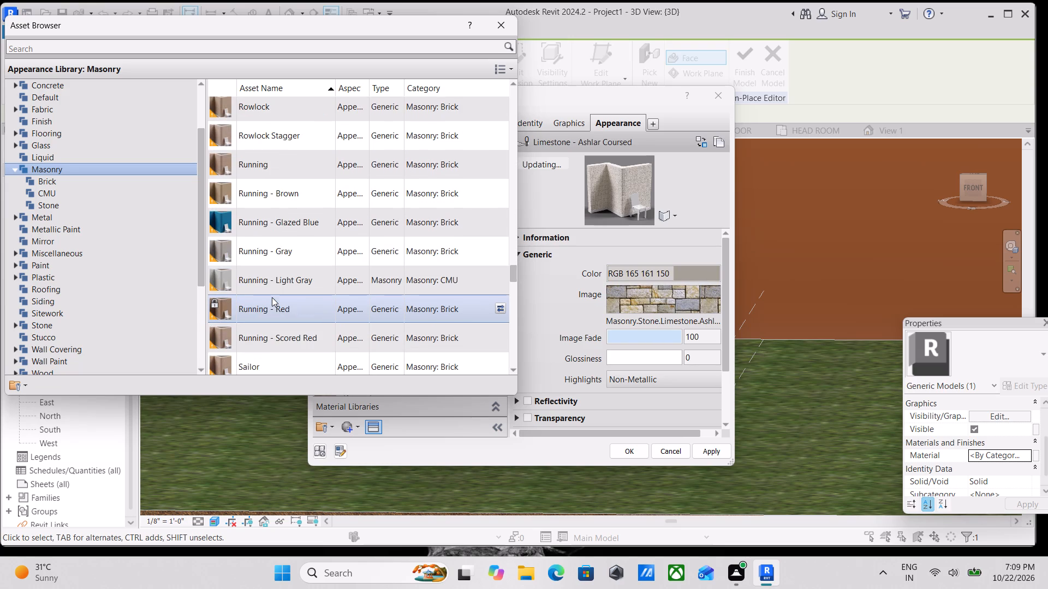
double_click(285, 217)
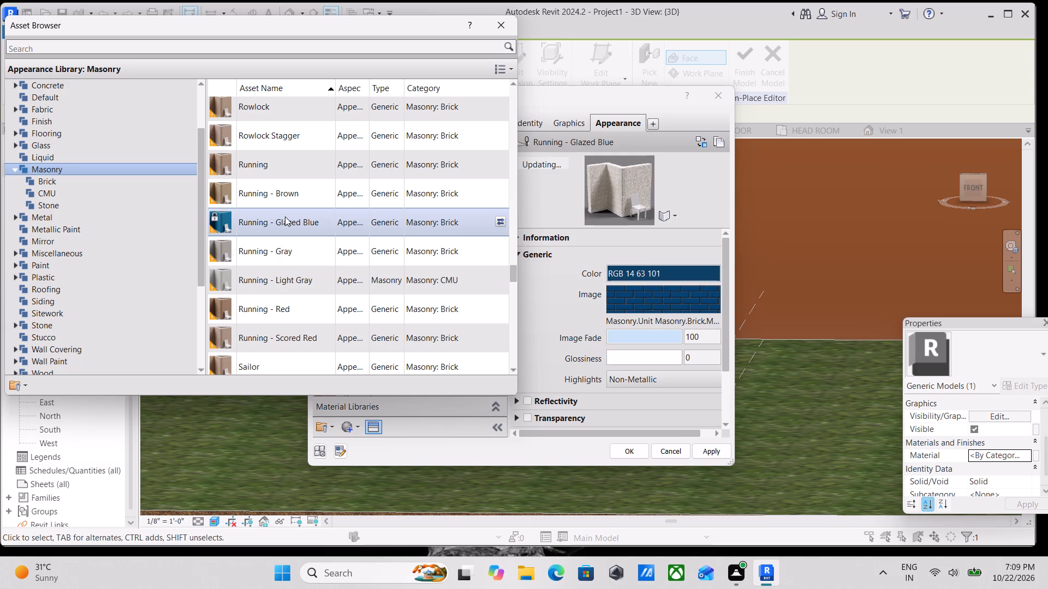
Assign the new material with the Running - Brown appearance to the triangular extrusion and finish the in-place model.
double_click(278, 190)
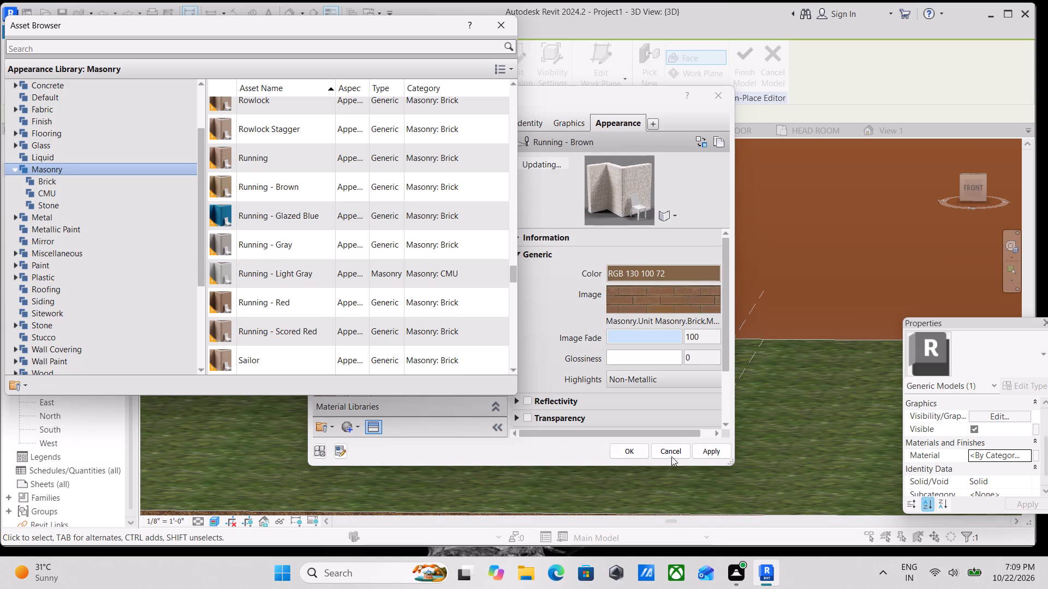
left_click(714, 455)
left_click(617, 455)
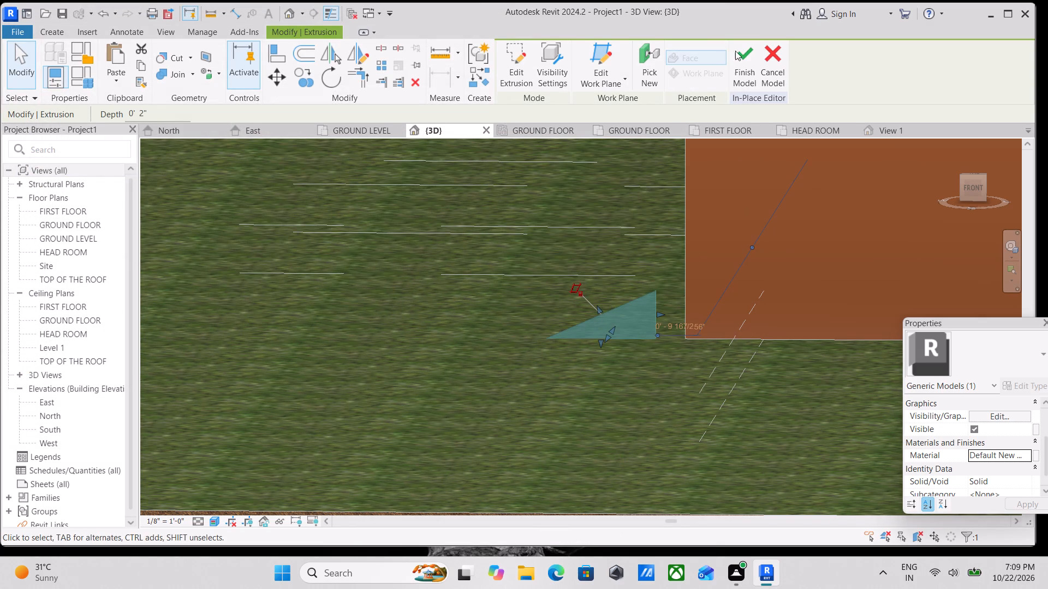
left_click(740, 61)
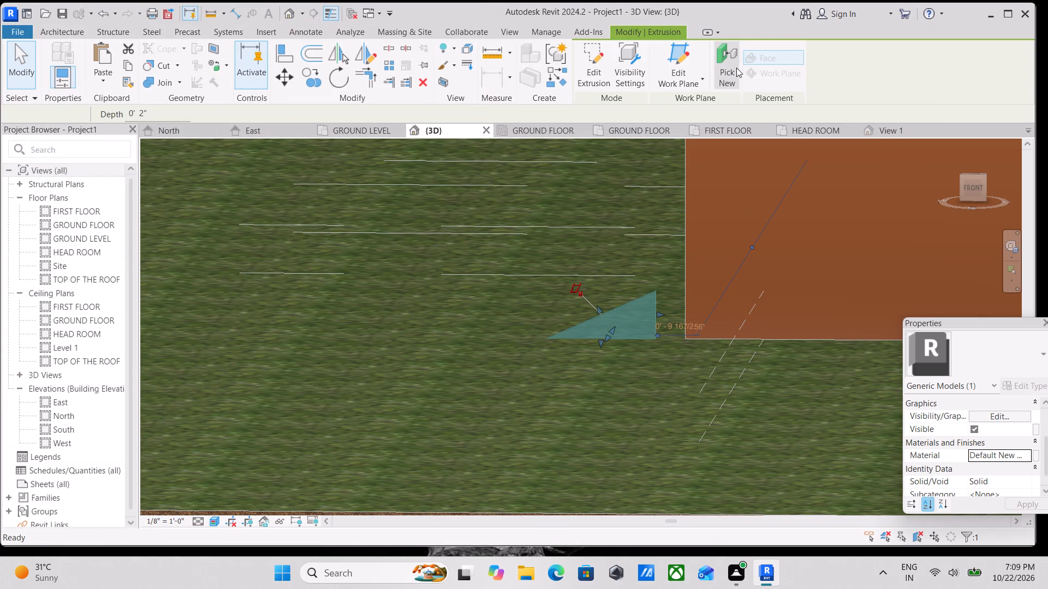
Stretch the triangular wedge along the outer wall and past the gate until its end meets the far gate pillar.
scroll(674, 237, "down", 5)
scroll(645, 281, "down", 2)
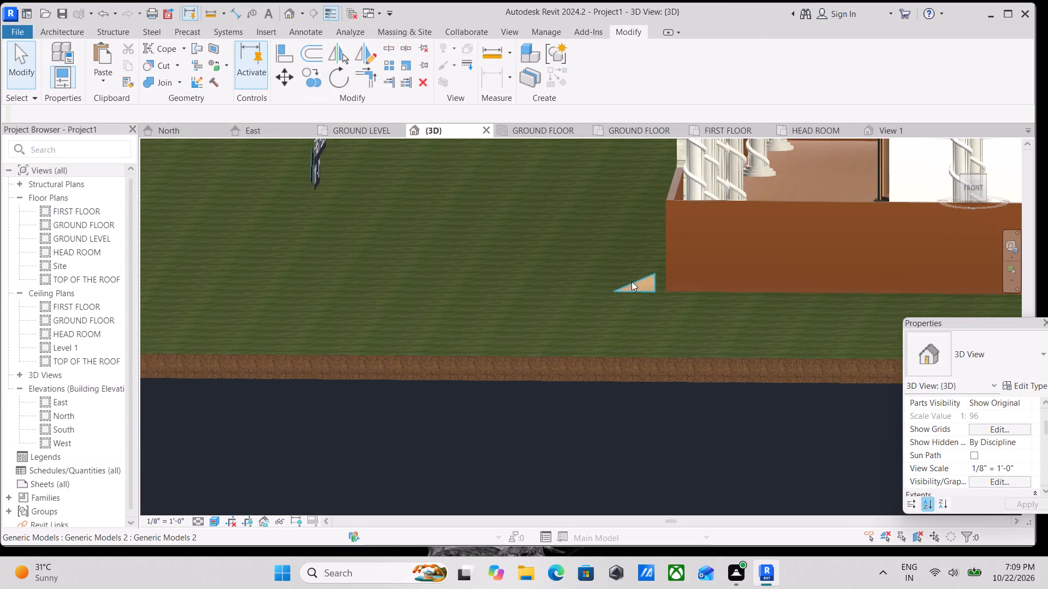
middle_click_drag(627, 278, 885, 337, "shift")
middle_click_drag(661, 297, 727, 304, "shift")
scroll(613, 288, "up", 3)
left_click(636, 277)
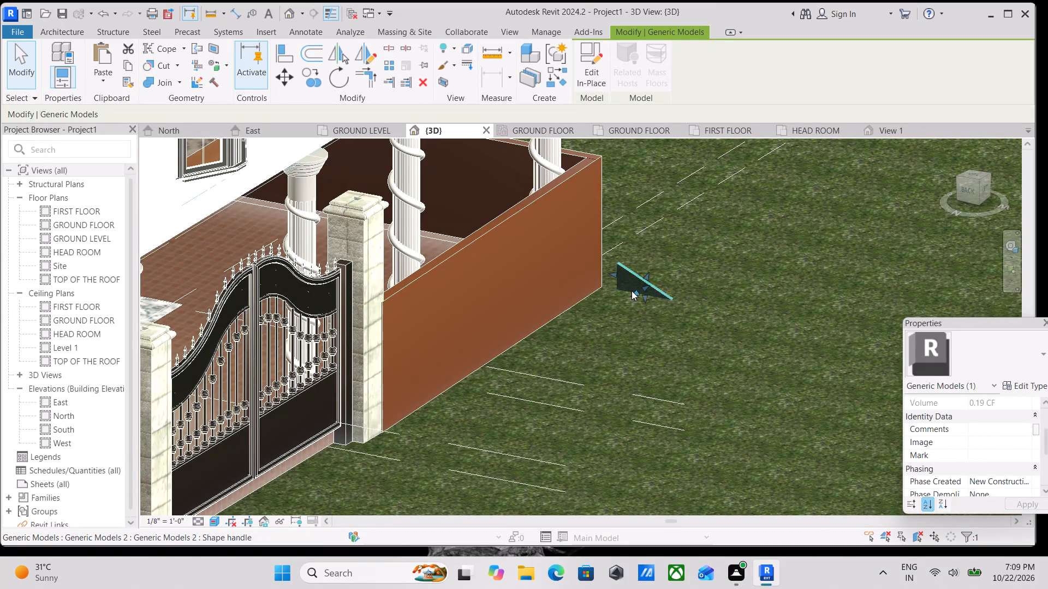
left_click_drag(632, 291, 444, 421)
scroll(443, 421, "down", 4)
middle_click_drag(443, 421, 455, 413)
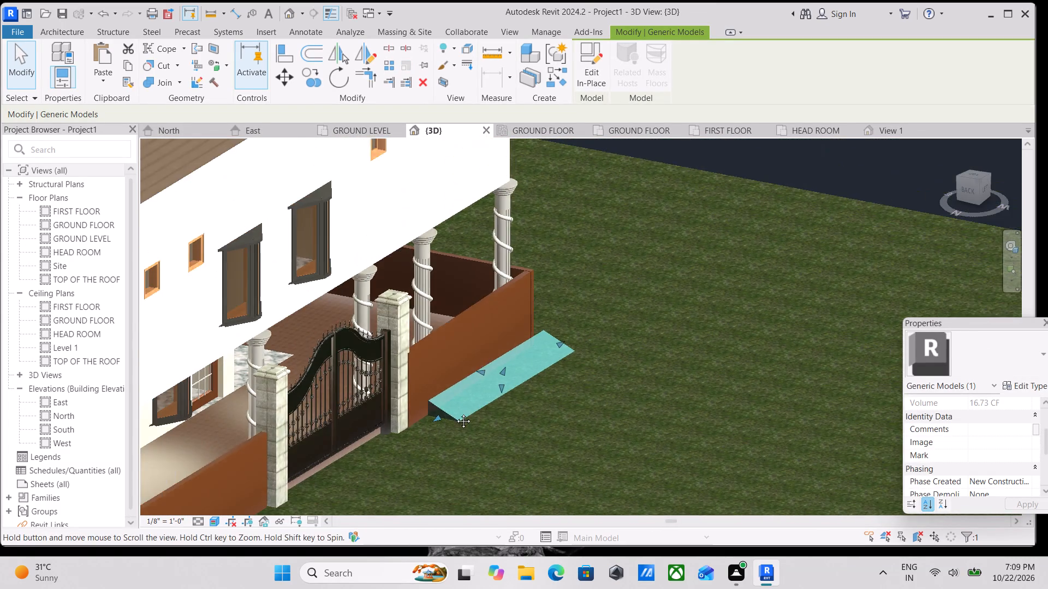
middle_click_drag(455, 413, 533, 340)
left_click_drag(521, 333, 404, 416)
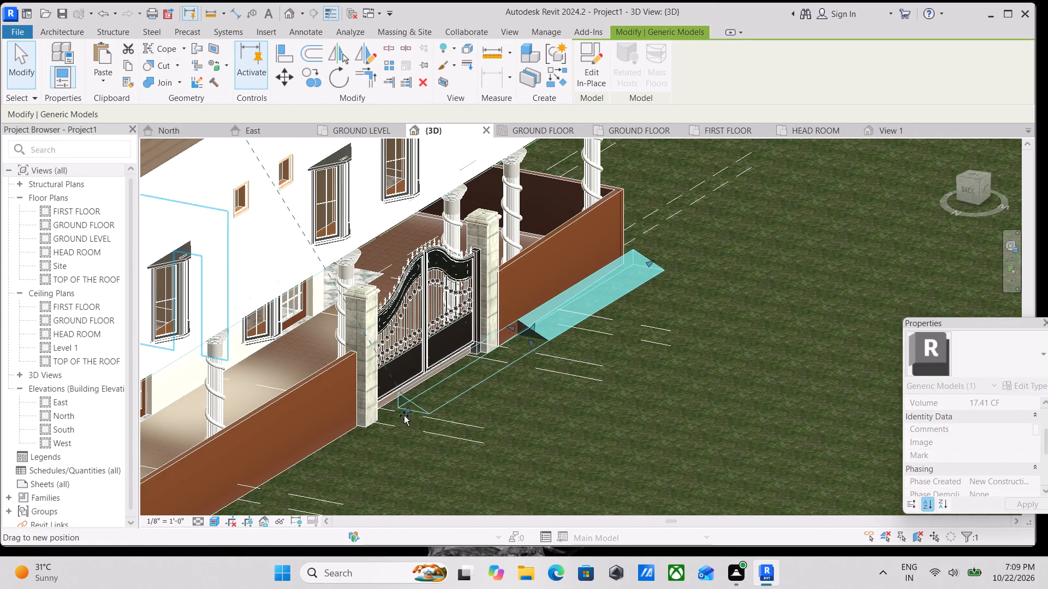
left_click_drag(404, 416, 385, 422)
scroll(391, 422, "down", 3)
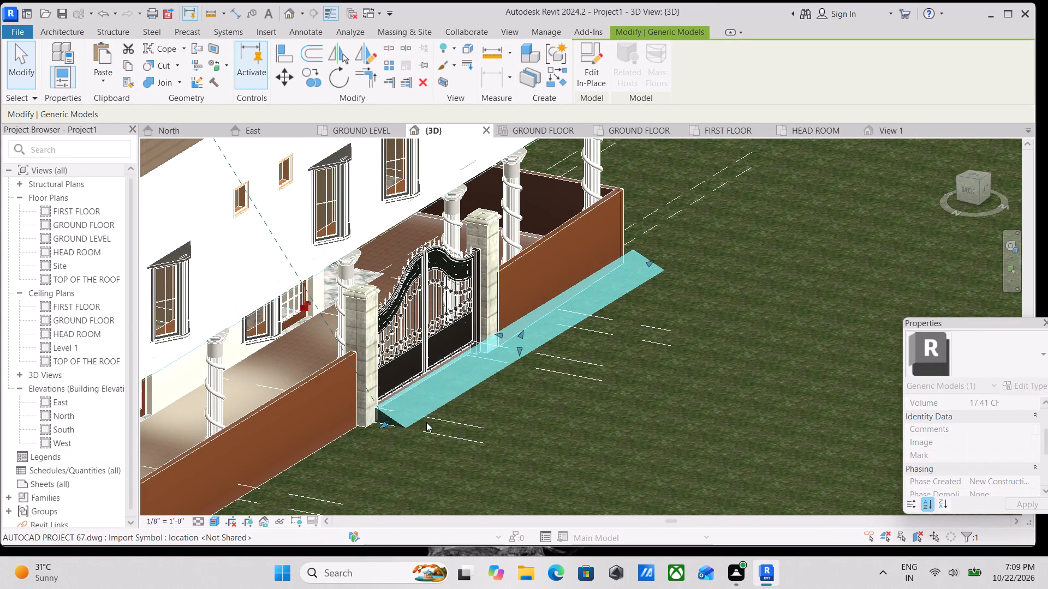
key("Escape")
Pull the wedge's other end back from the wall corner to the near gate pillar, so the ramp spans only the gate.
scroll(499, 387, "down", 1)
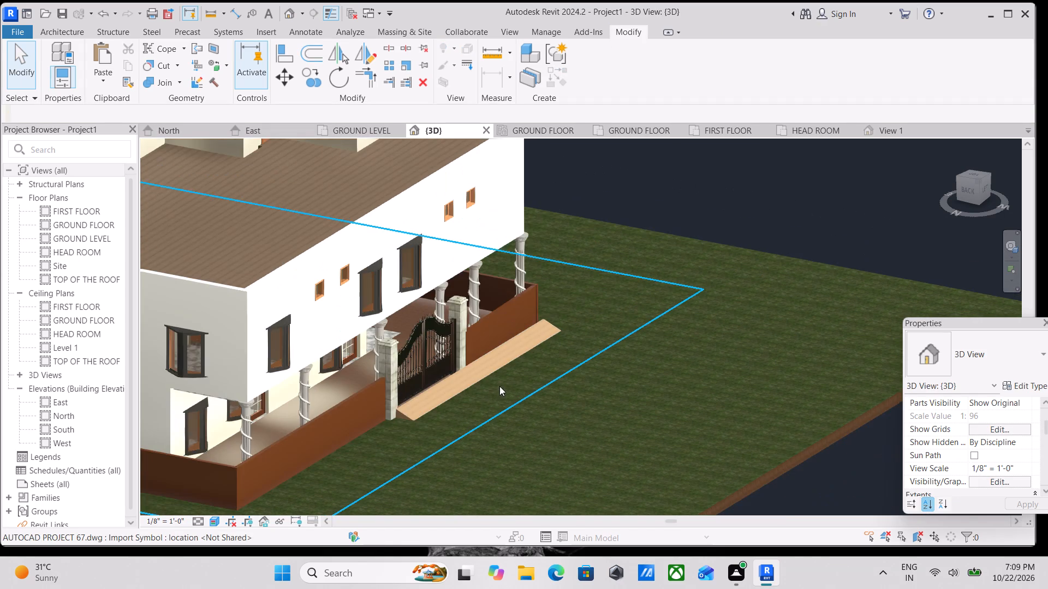
middle_click_drag(490, 377, 401, 494, "shift")
scroll(398, 394, "up", 5)
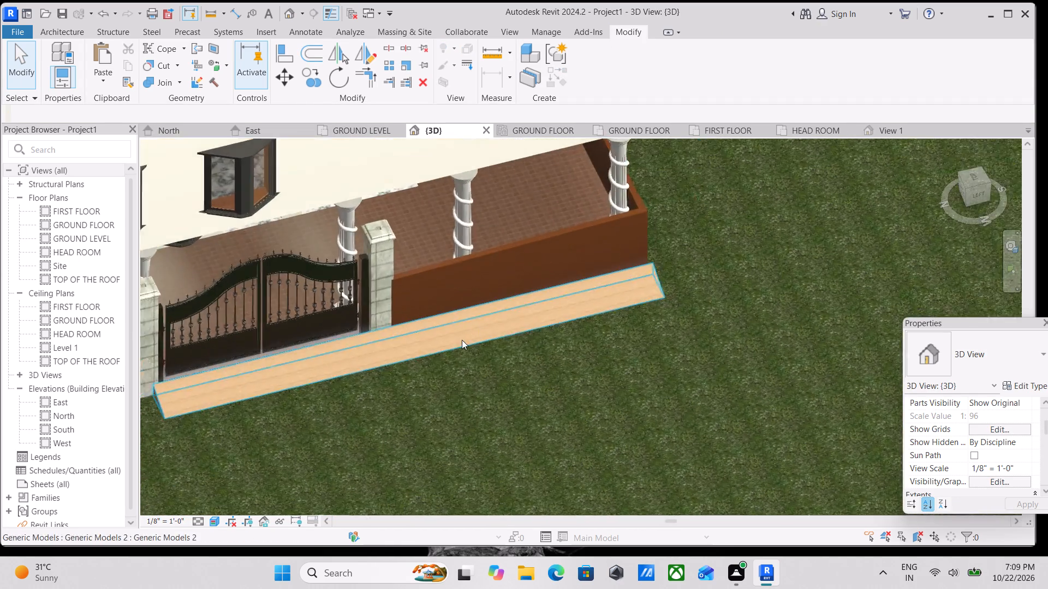
scroll(462, 340, "up", 5)
left_click(845, 212)
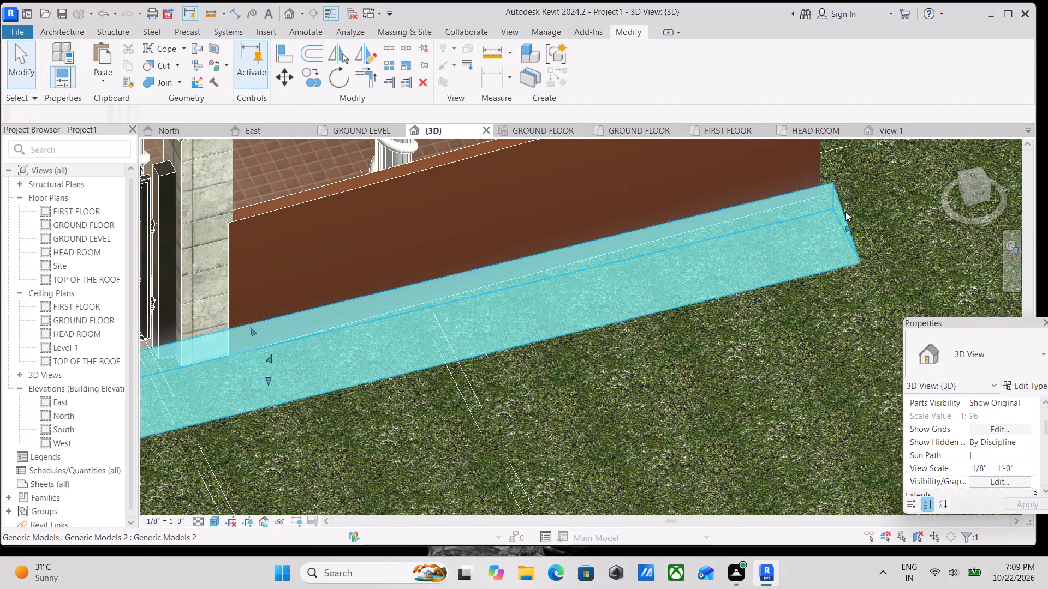
left_click_drag(848, 224, 279, 362)
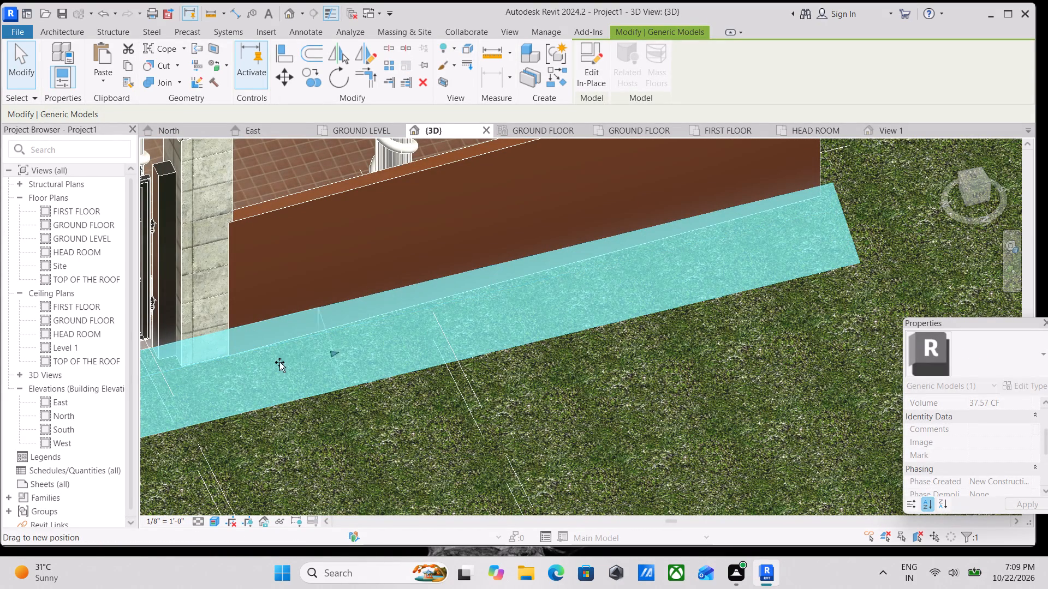
left_click_drag(279, 362, 191, 396)
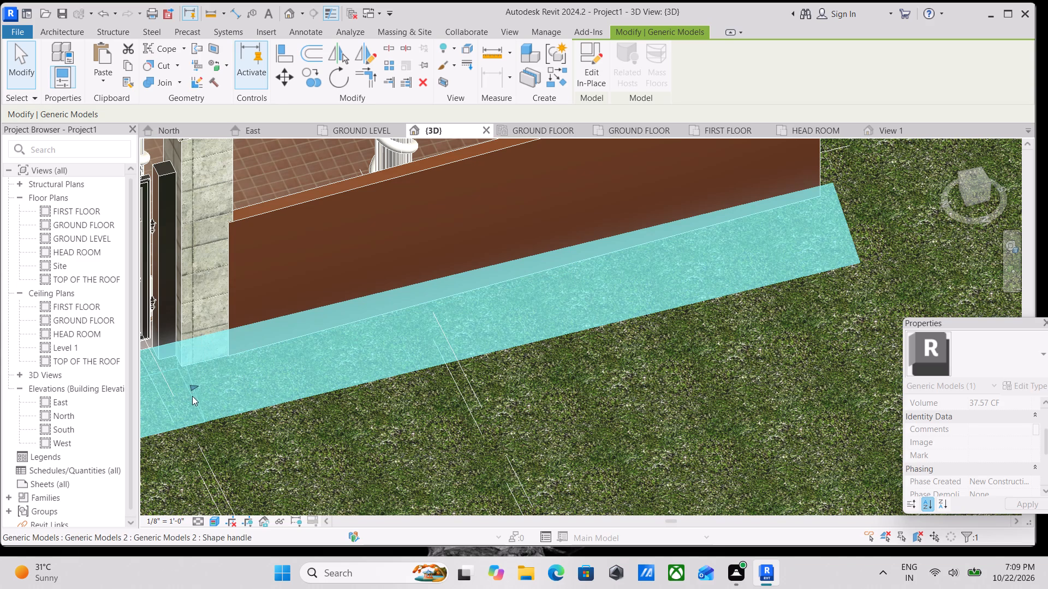
scroll(204, 390, "down", 2)
scroll(261, 354, "down", 2)
middle_click_drag(261, 354, 515, 288)
scroll(419, 312, "up", 1)
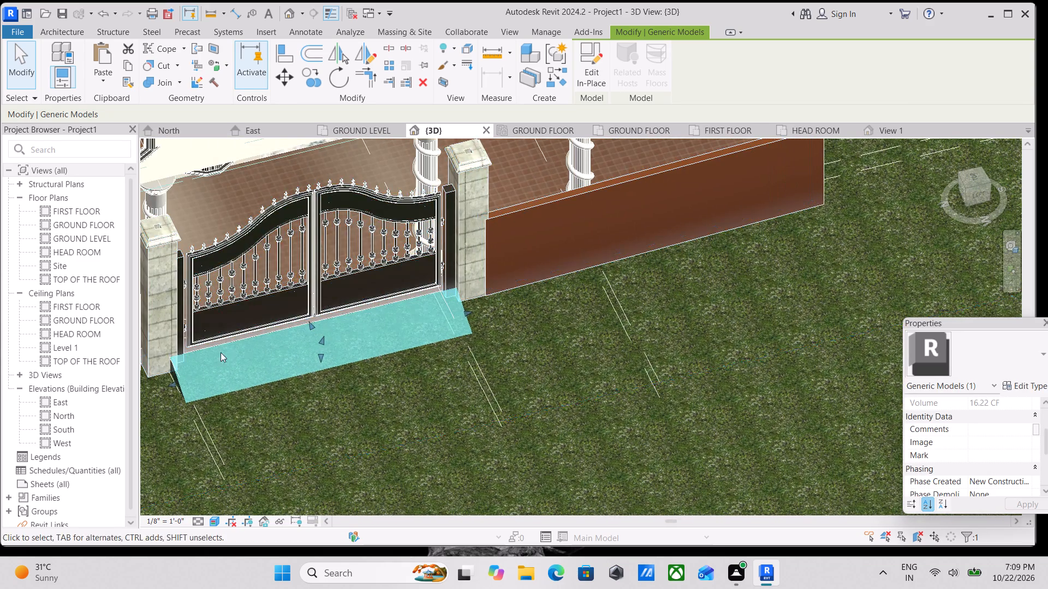
middle_click_drag(220, 353, 413, 296)
scroll(292, 350, "up", 3)
key("Escape")
Move the ramp's sloping face slightly outward from the gate using its shape handle.
scroll(360, 331, "up", 2)
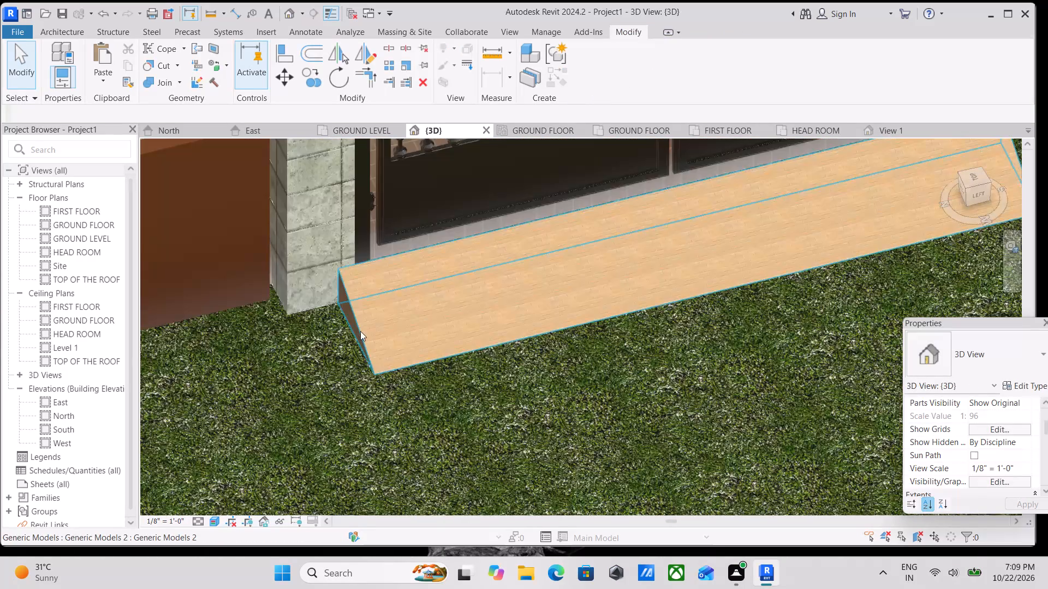
scroll(367, 314, "up", 3)
left_click(343, 314)
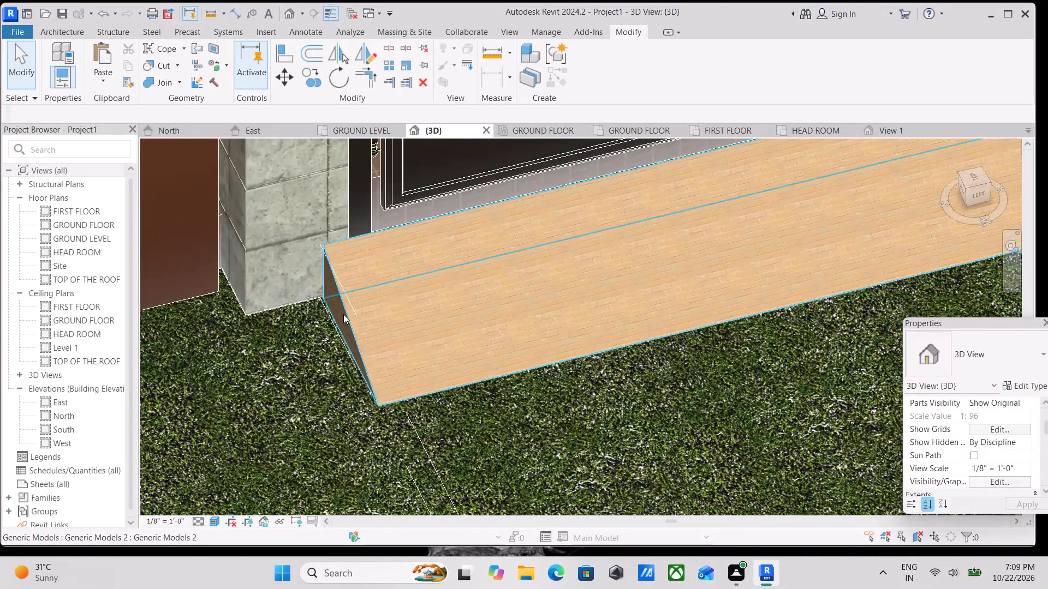
scroll(357, 323, "up", 2)
scroll(337, 322, "down", 11)
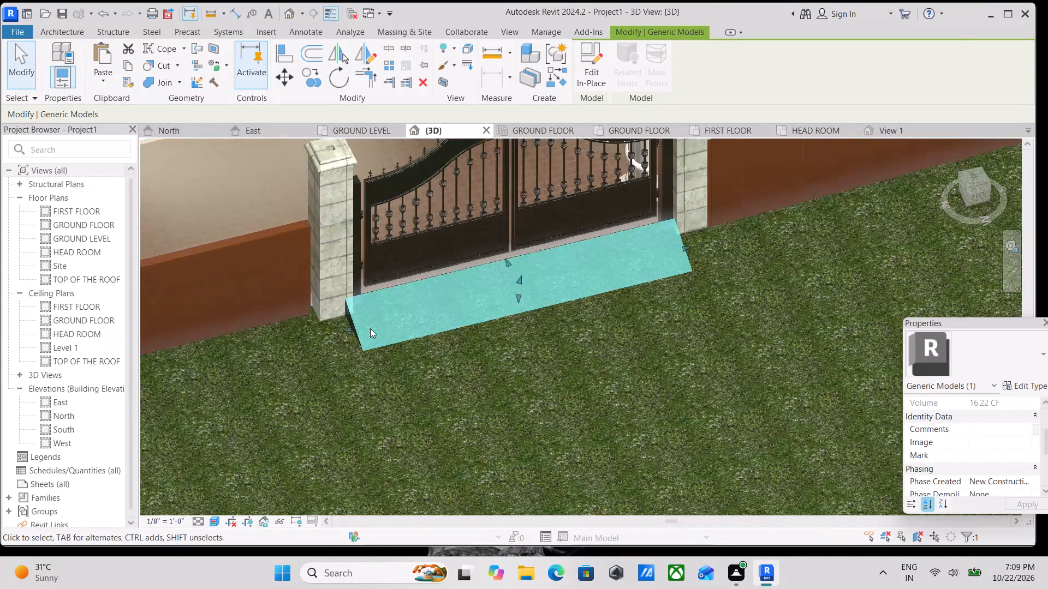
middle_click_drag(411, 350, 506, 237, "shift")
scroll(501, 287, "up", 2)
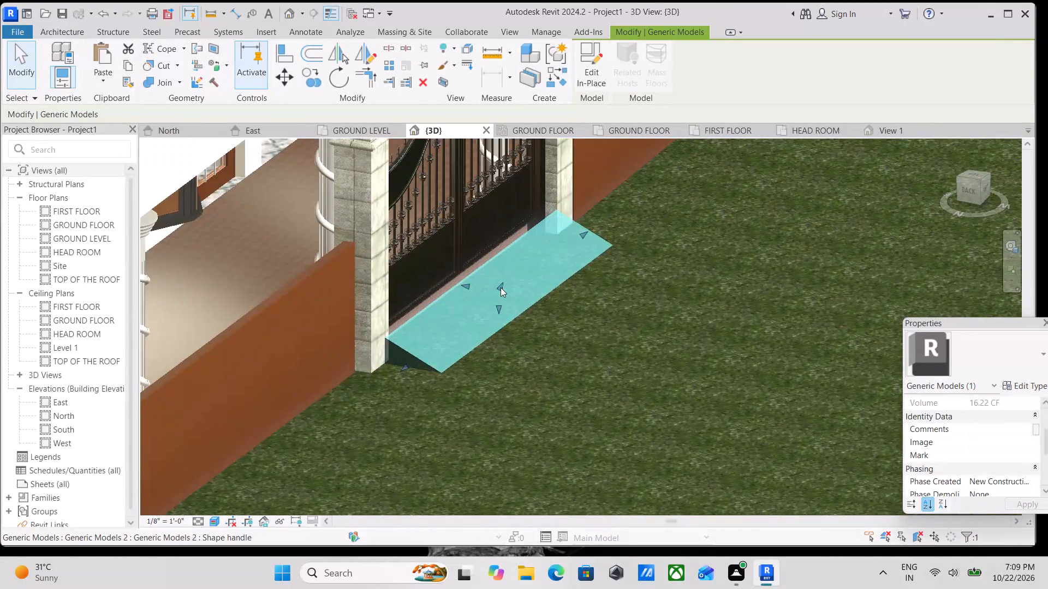
scroll(501, 287, "up", 3)
key("Escape")
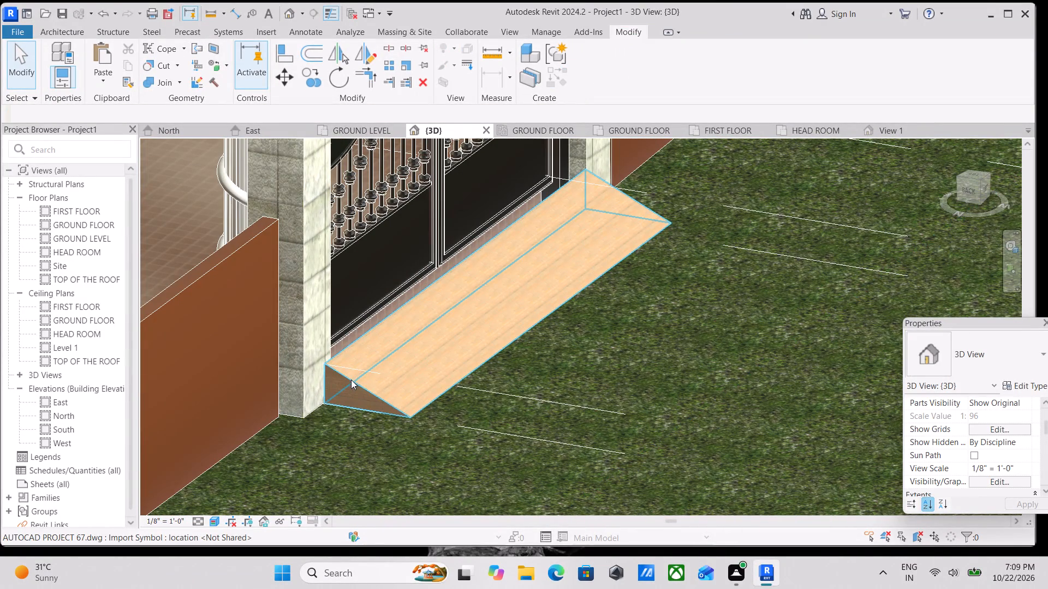
left_click(350, 381)
left_click(499, 287)
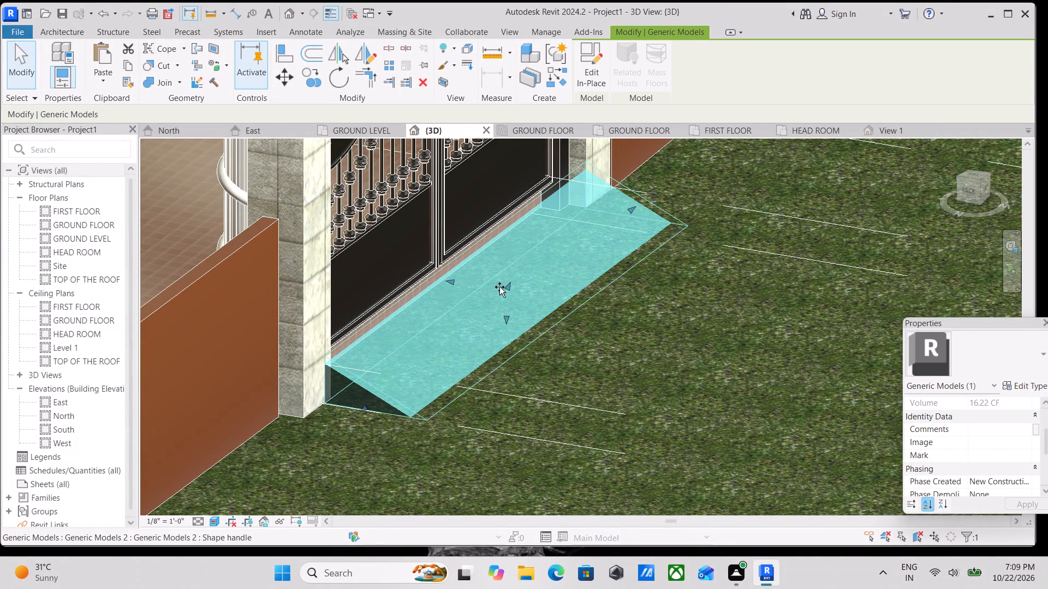
key("Escape")
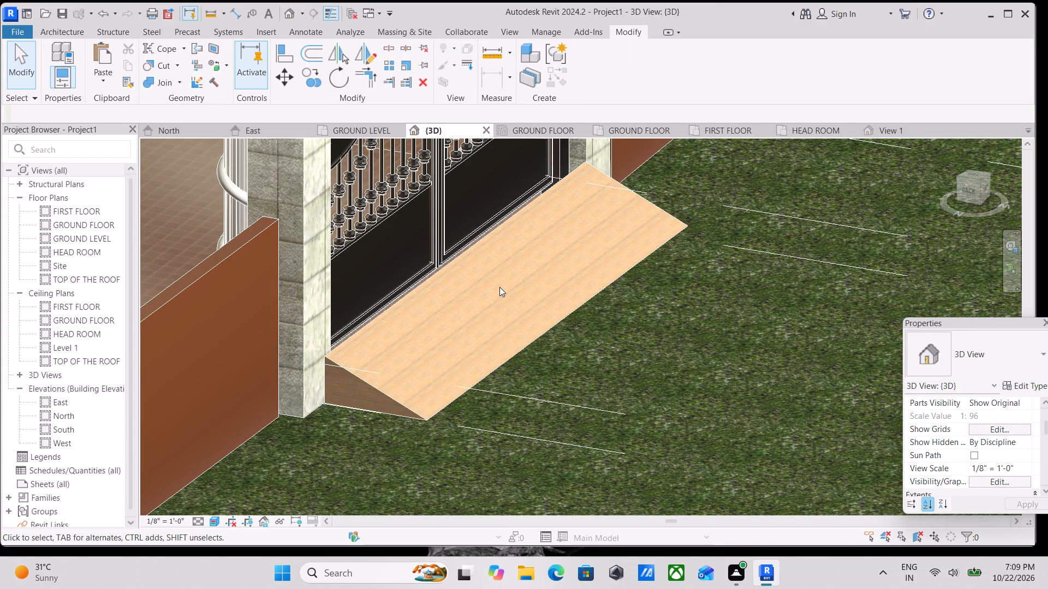
Examine the ramp's fit against the gate and pillars from outside the compound wall.
scroll(499, 287, "down", 3)
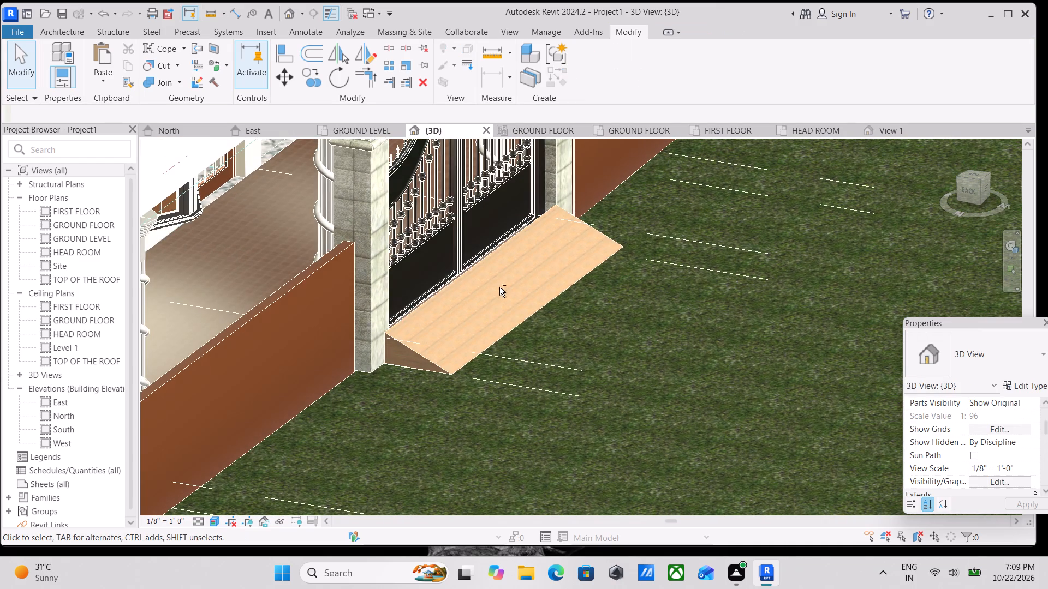
middle_click_drag(499, 287, 302, 230, "shift")
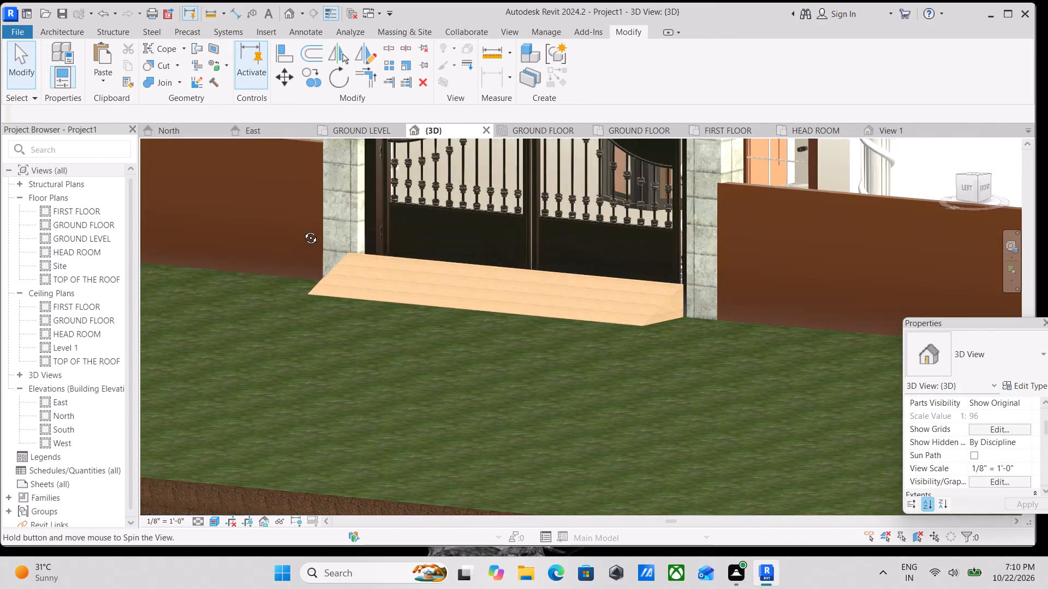
middle_click_drag(302, 230, 302, 265, "shift")
scroll(305, 264, "down", 1, "shift")
scroll(332, 265, "down", 3)
middle_click_drag(332, 265, 469, 315)
scroll(517, 333, "down", 3)
middle_click_drag(517, 333, 519, 356)
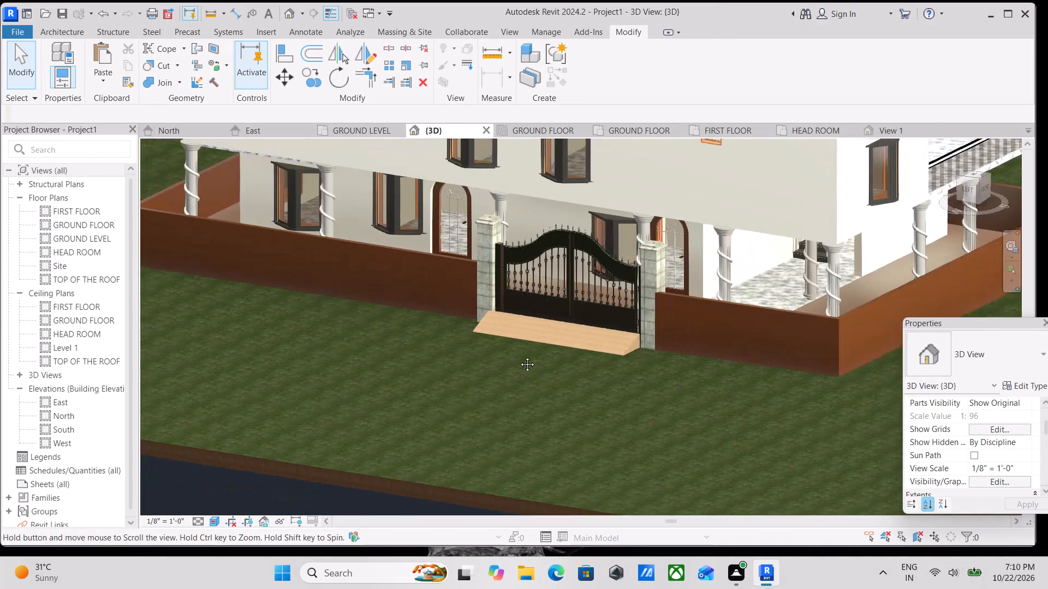
Examine how both ends of the gate ramp meet the pillars in a straight-on Left view of the house.
middle_click_drag(519, 356, 538, 399)
scroll(546, 346, "down", 3)
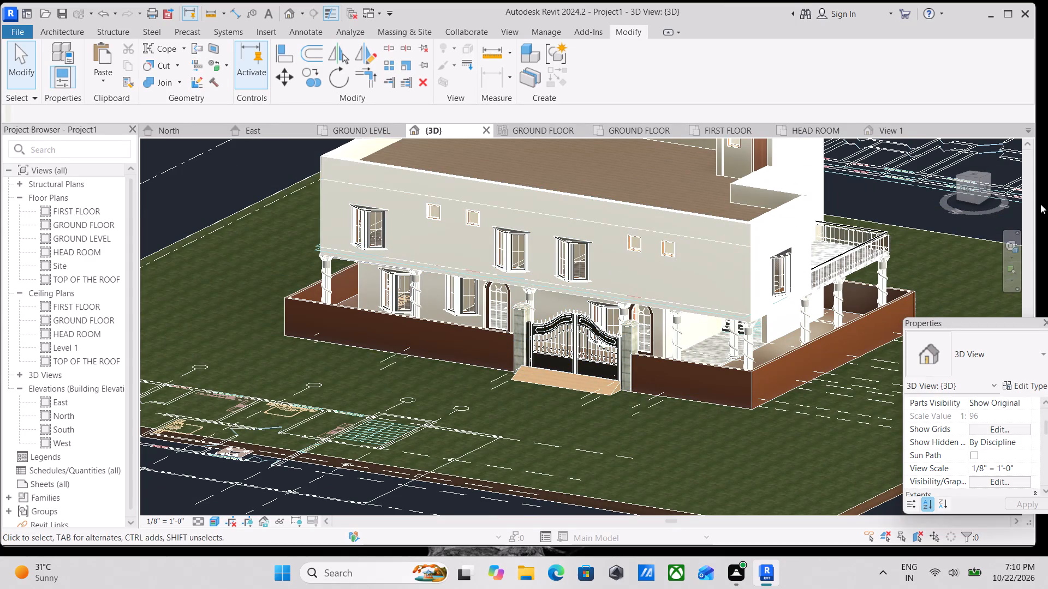
left_click(965, 192)
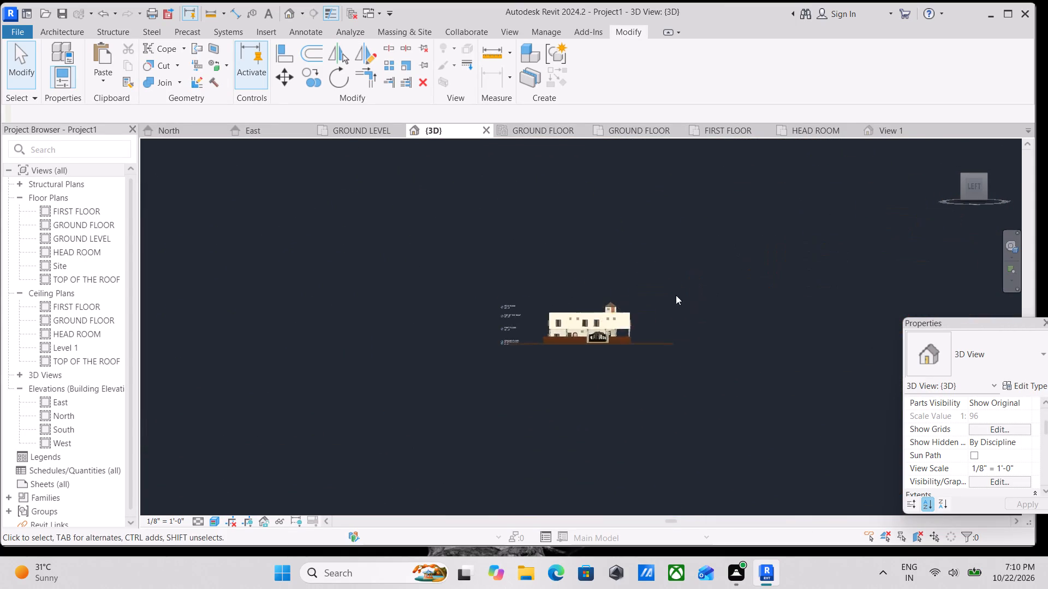
scroll(668, 297, "up", 11)
middle_click_drag(543, 356, 682, 334)
scroll(688, 330, "up", 2)
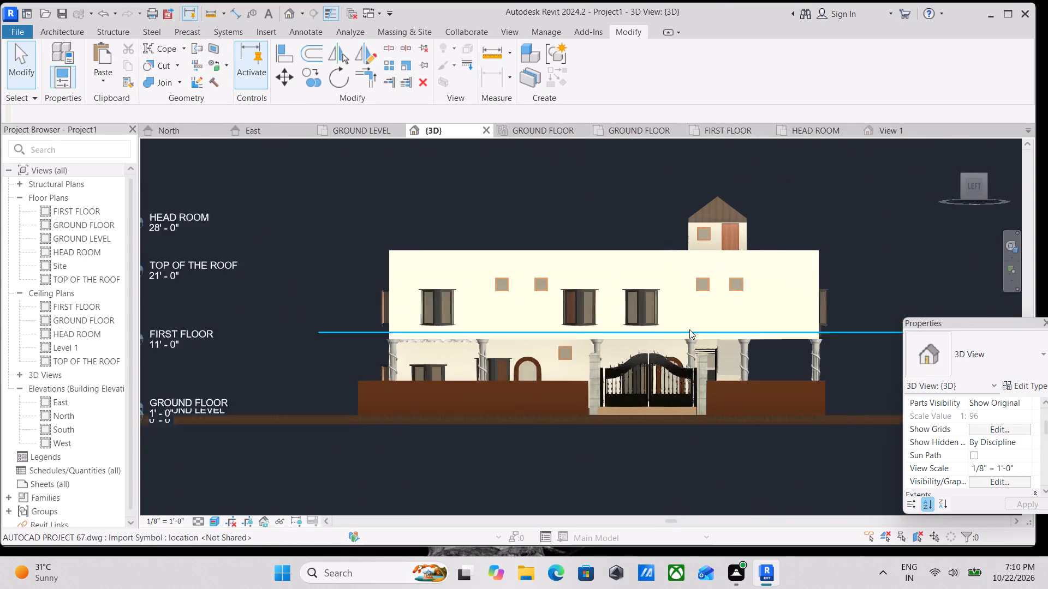
scroll(689, 329, "up", 3)
scroll(594, 287, "up", 2)
scroll(626, 271, "down", 3)
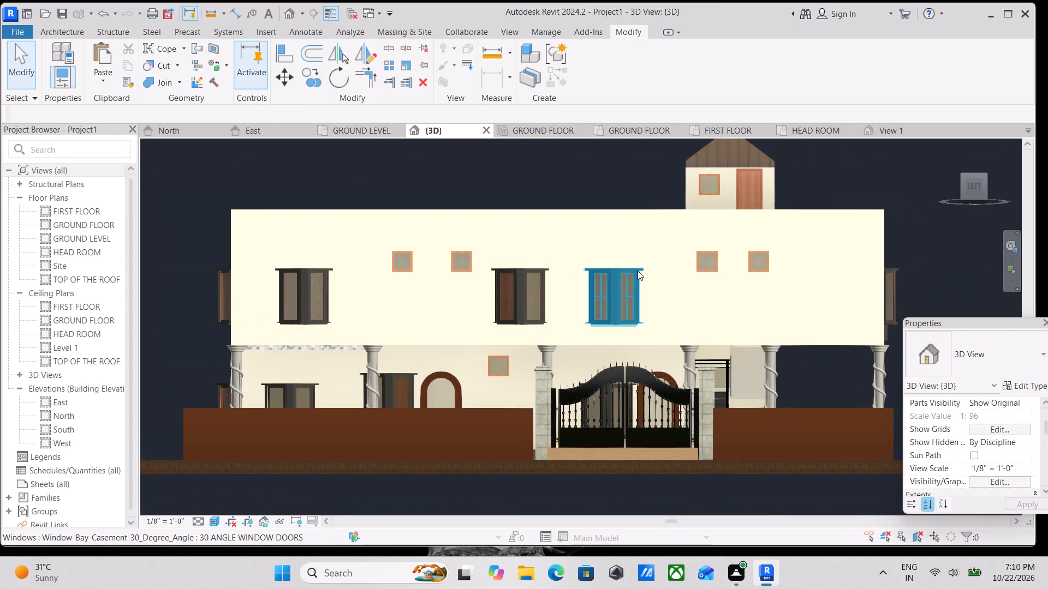
middle_click_drag(707, 339, 693, 303)
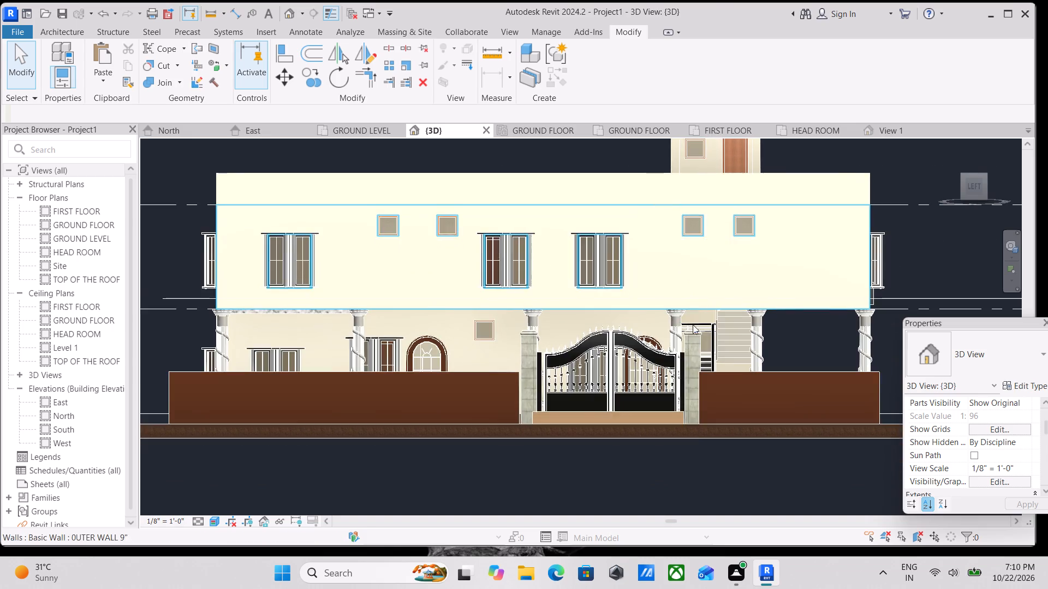
scroll(694, 438, "up", 7)
left_click(675, 371)
scroll(686, 394, "up", 2)
key("Escape")
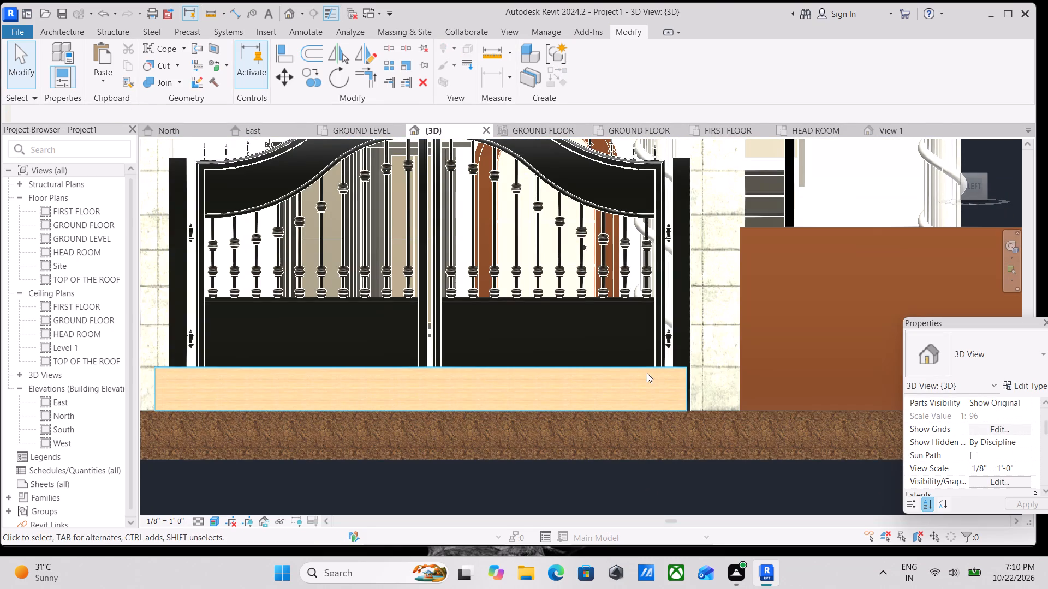
left_click(648, 370)
left_click(691, 405)
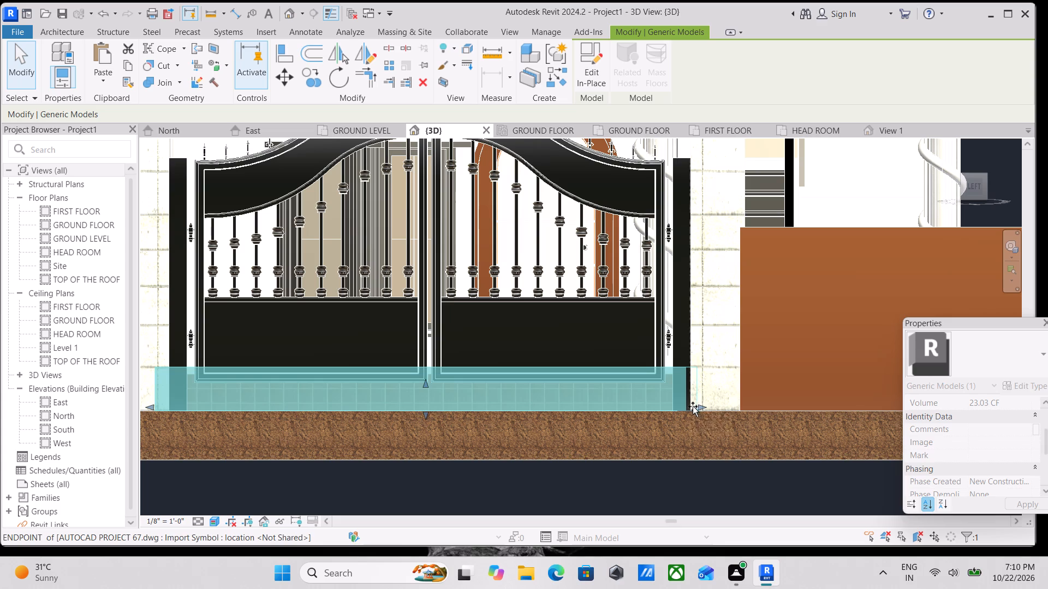
scroll(696, 405, "down", 4)
key("Escape")
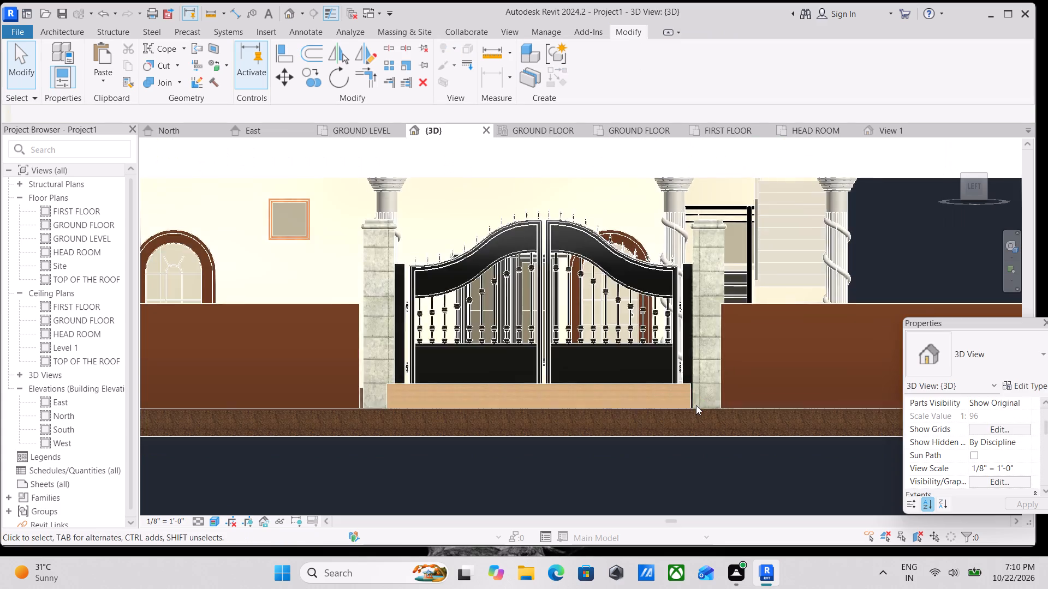
Examine the ramp, gate and compound wall from angled views, both close up and across the whole site.
scroll(696, 405, "down", 6)
middle_click_drag(692, 370, 701, 411)
scroll(694, 359, "down", 4)
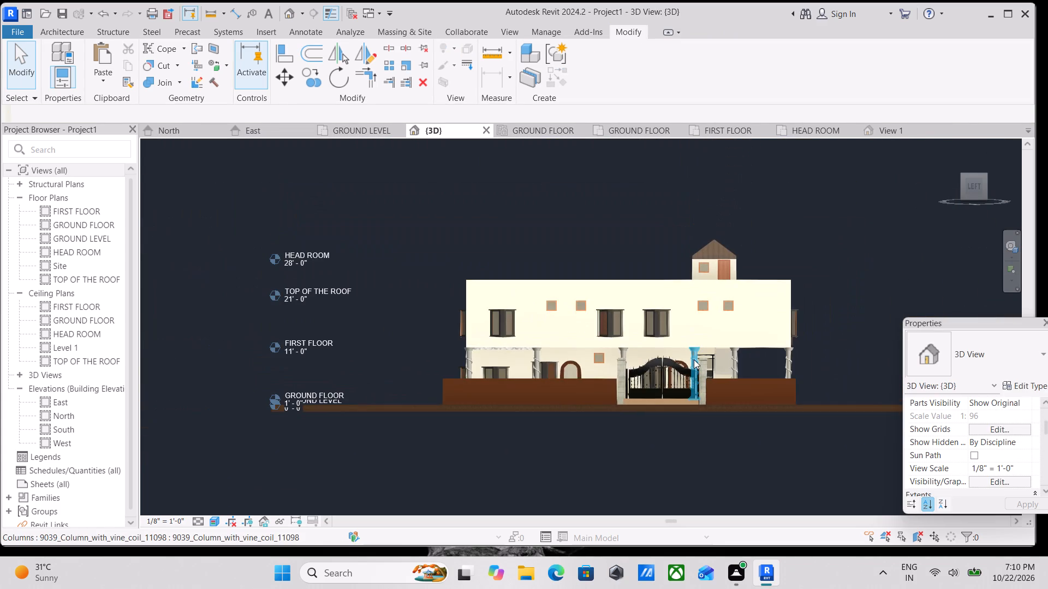
middle_click_drag(702, 354, 504, 422, "shift")
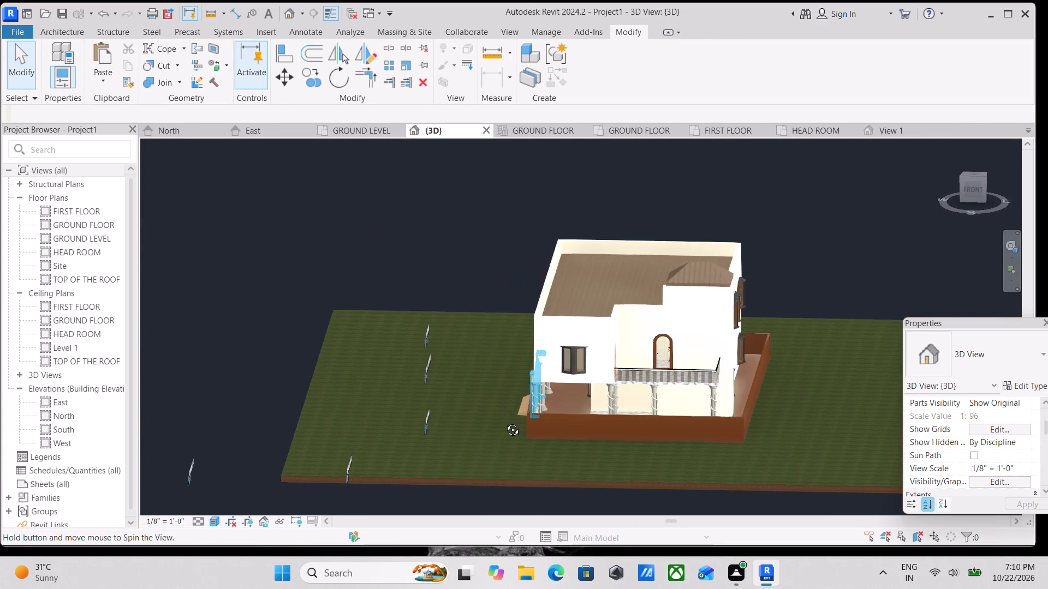
middle_click_drag(504, 422, 721, 474, "shift")
scroll(728, 460, "up", 6)
scroll(662, 411, "up", 2)
middle_click_drag(662, 411, 707, 342)
scroll(718, 322, "down", 1)
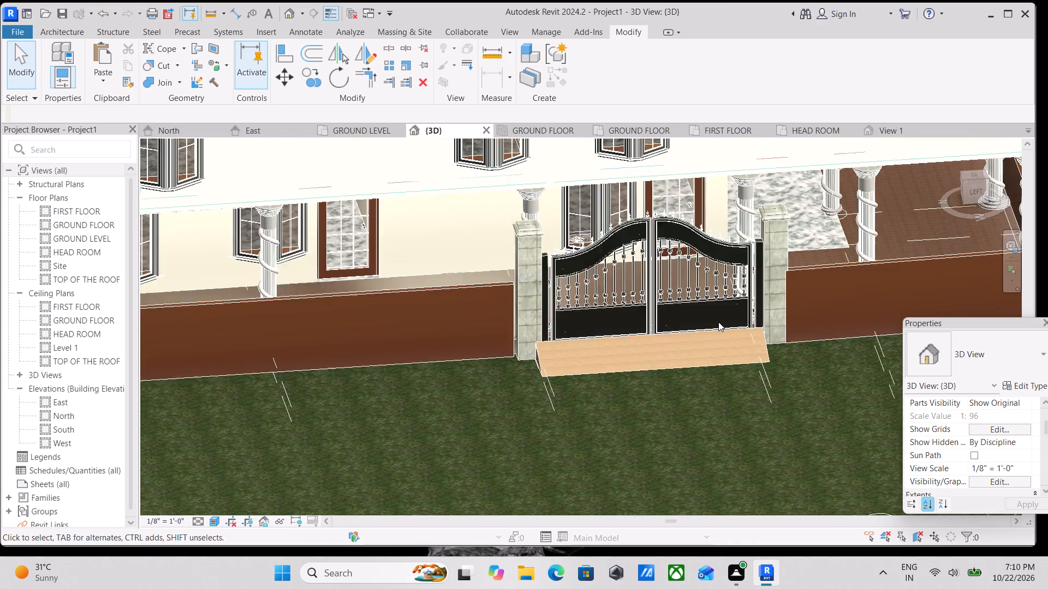
scroll(718, 322, "down", 6)
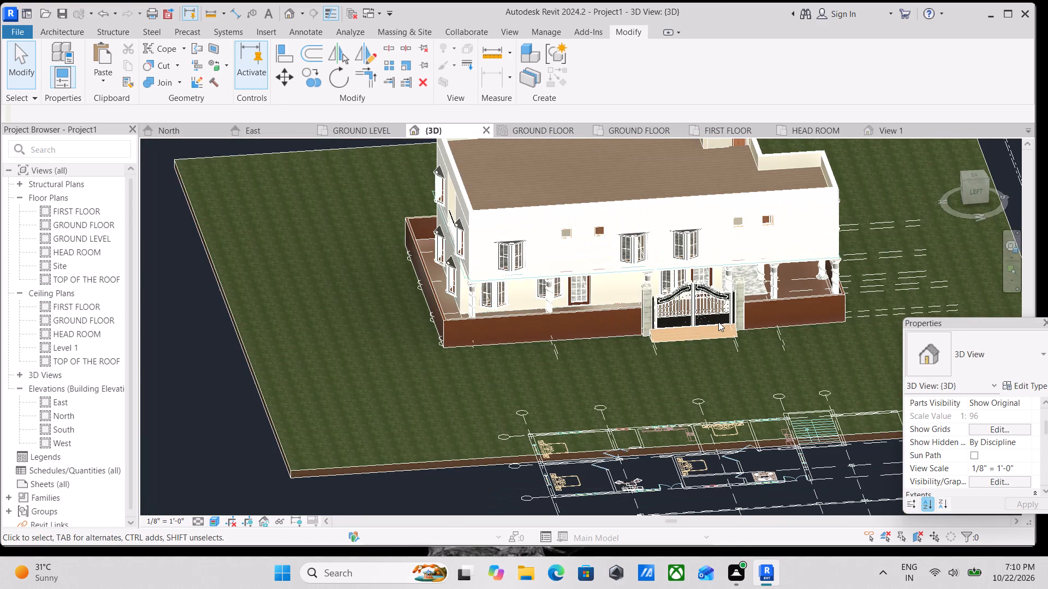
scroll(718, 322, "up", 2)
scroll(718, 322, "down", 5)
middle_click_drag(718, 322, 692, 281)
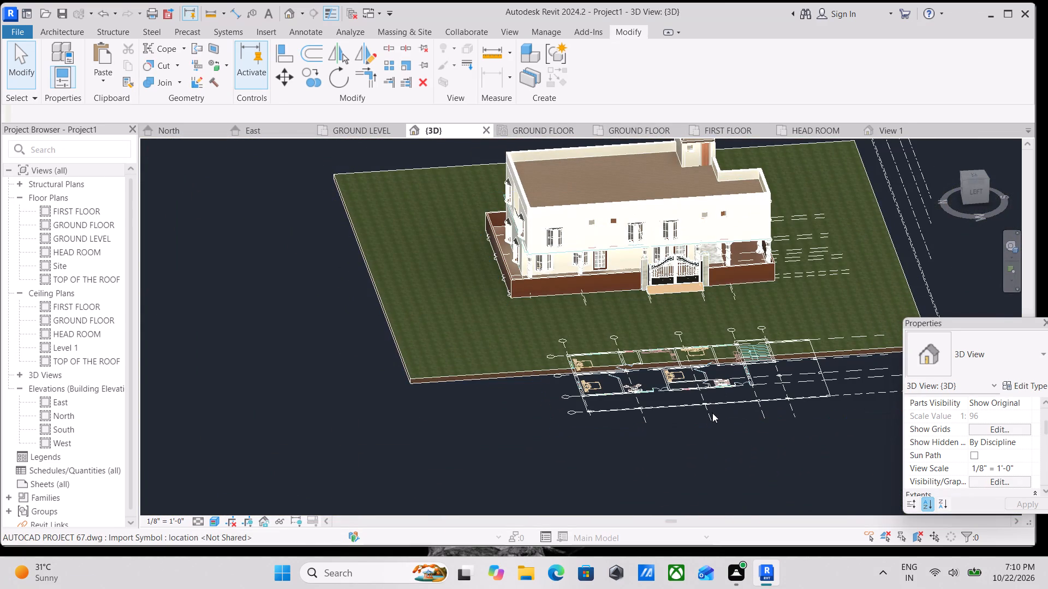
Temporarily hide the imported AUTOCAD PROJECT 67.dwg drawing in the 3D view.
left_click(710, 420)
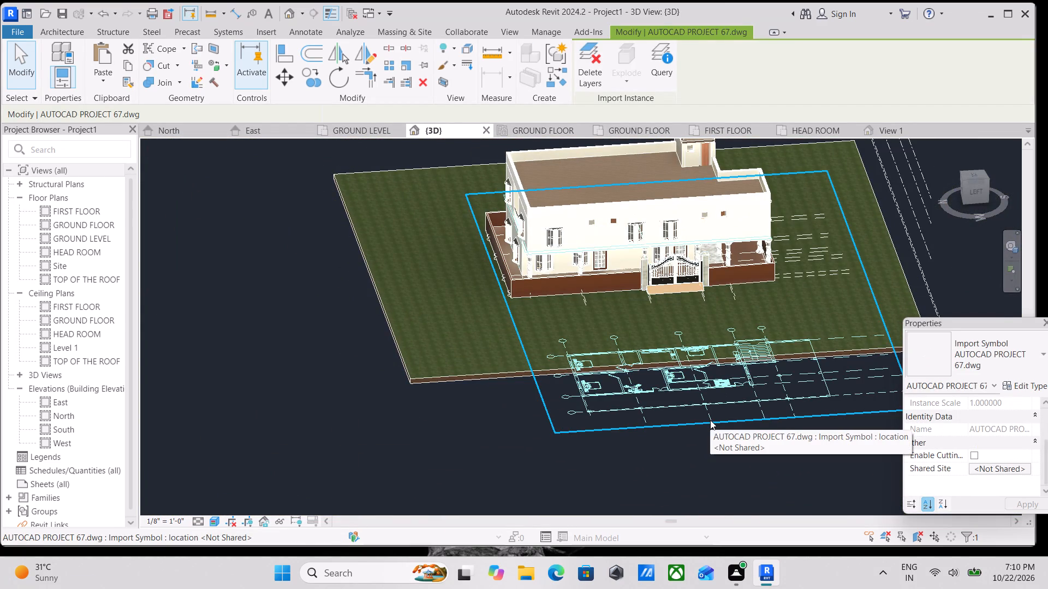
type("hh")
Orient the model to the straight-on Left view and enable a render region in the Rendering settings.
scroll(689, 338, "up", 2)
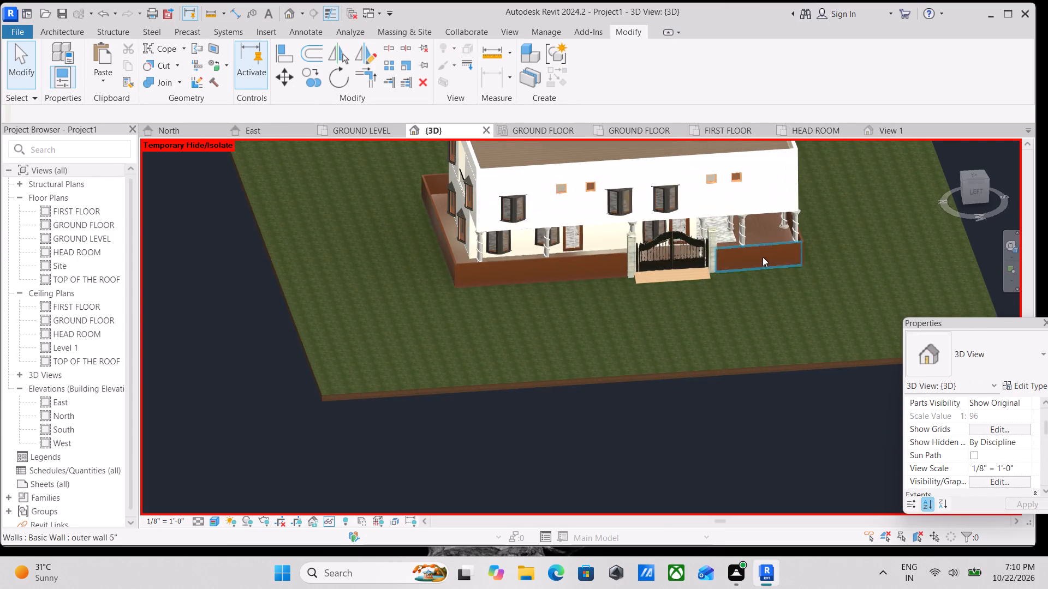
left_click(974, 190)
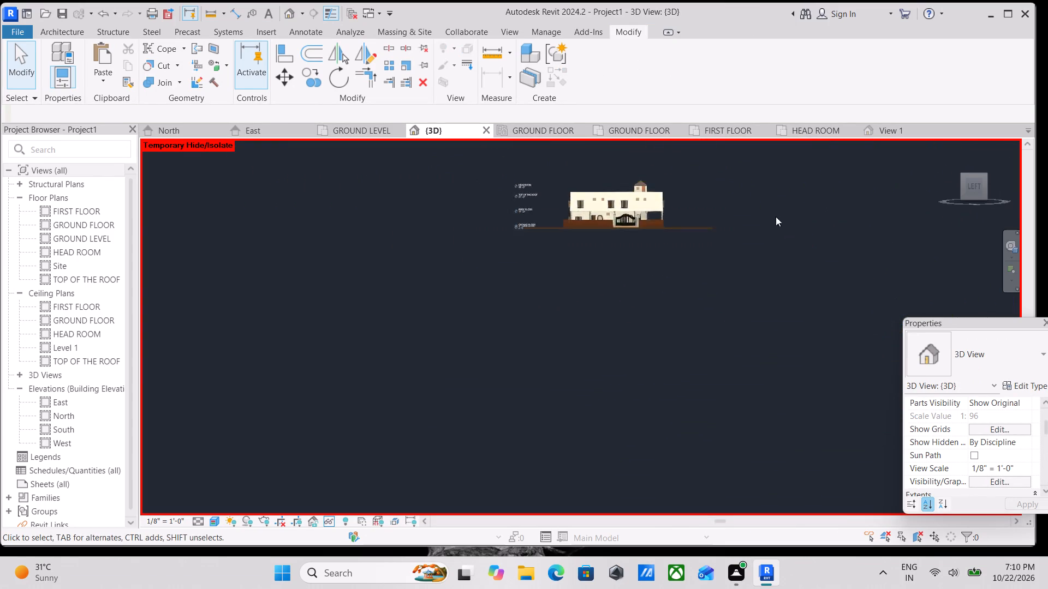
scroll(776, 217, "up", 3)
scroll(682, 293, "up", 3)
scroll(640, 321, "up", 2)
middle_click_drag(636, 323, 770, 312)
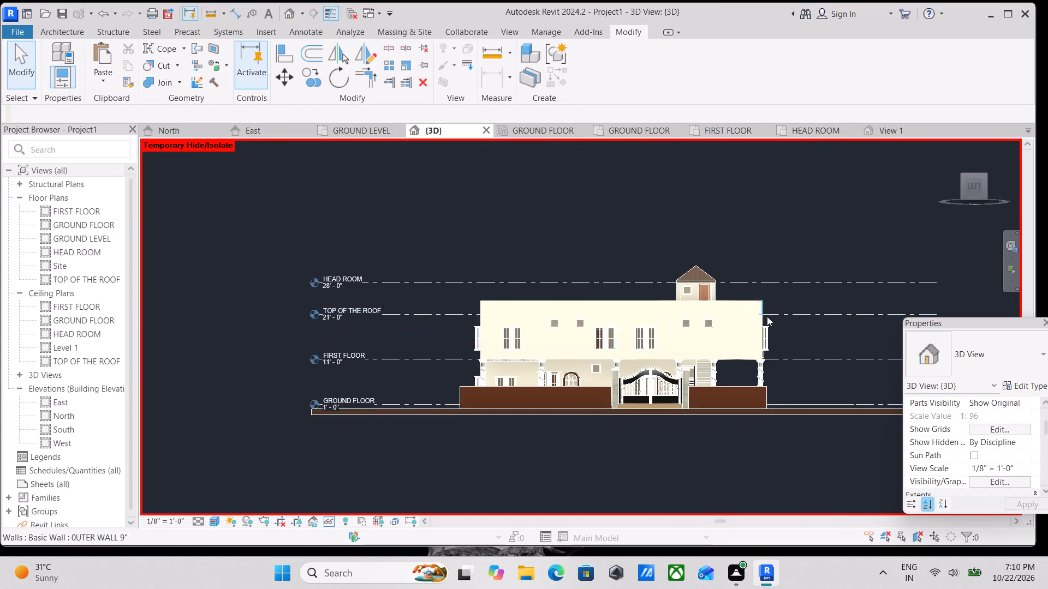
scroll(768, 315, "up", 3)
middle_click_drag(788, 306, 838, 286)
type("rrr")
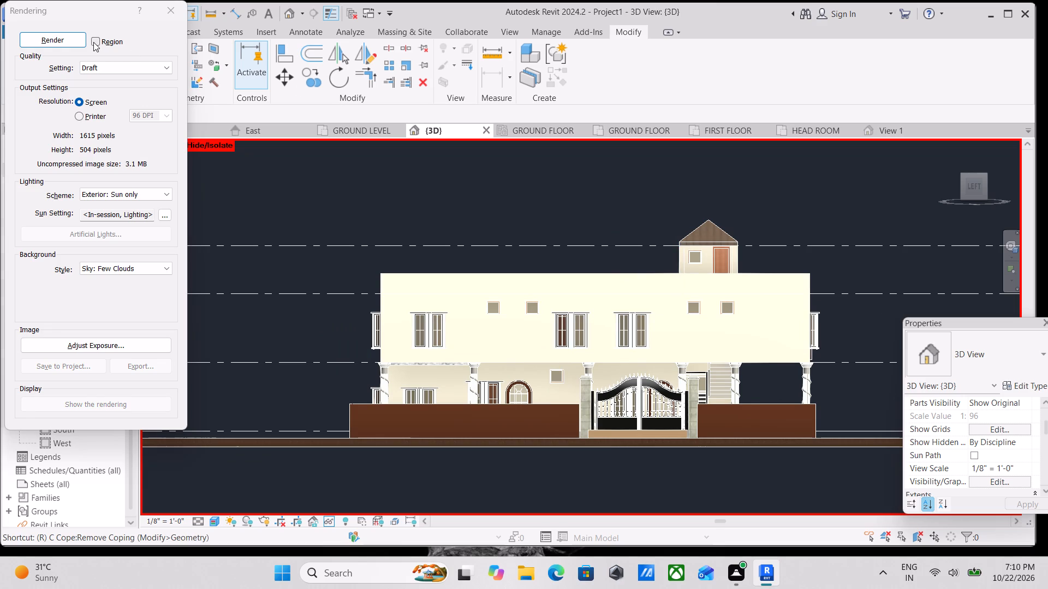
left_click(93, 42)
Narrow the render region on both sides so it closely frames the house and its compound wall.
scroll(377, 204, "down", 3)
middle_click_drag(380, 204, 463, 200)
left_click(422, 211)
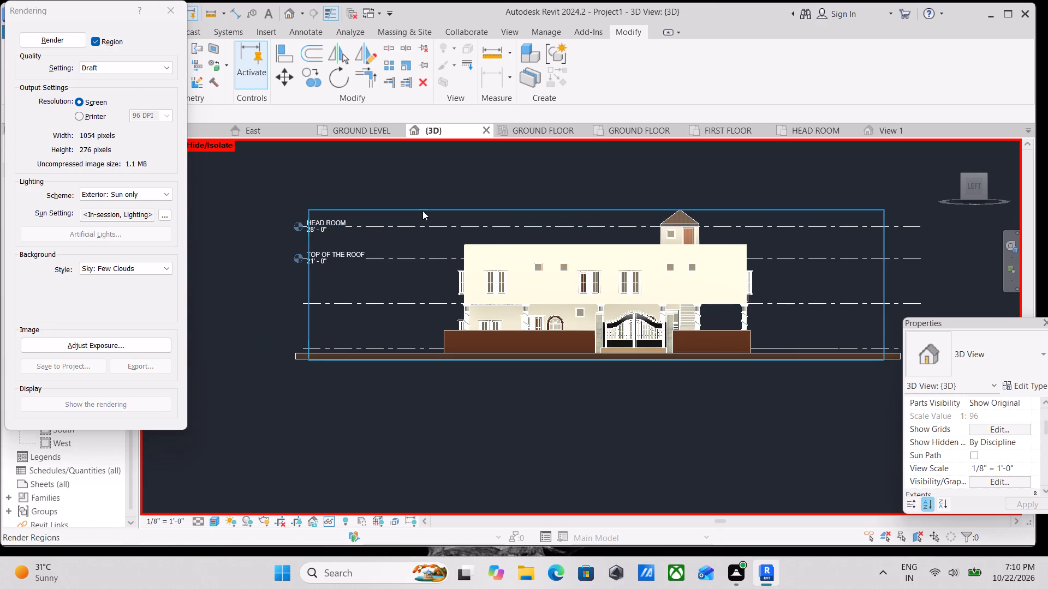
left_click_drag(306, 278, 421, 275)
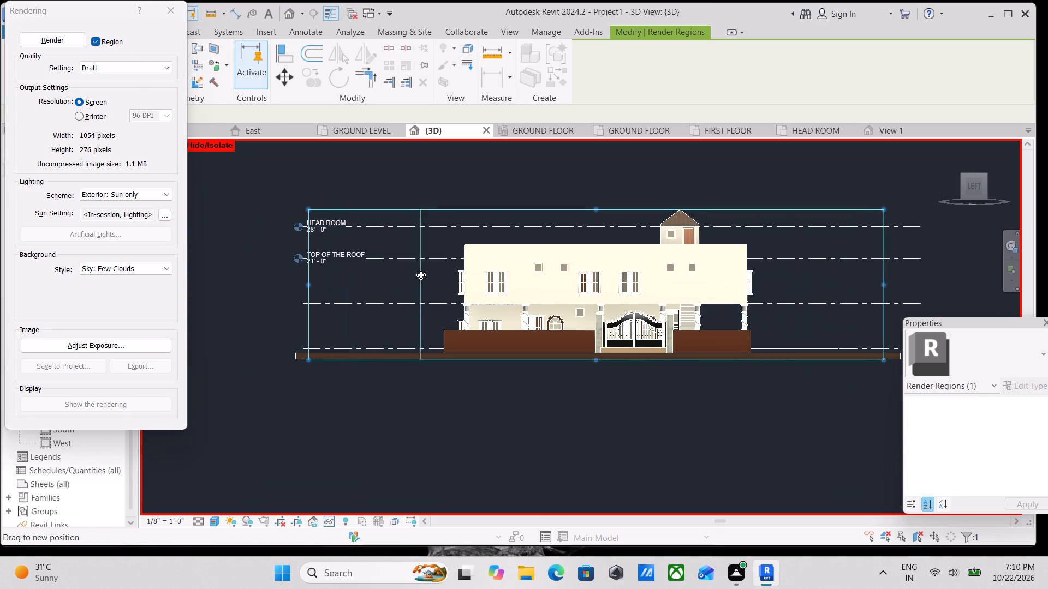
left_click_drag(421, 275, 432, 275)
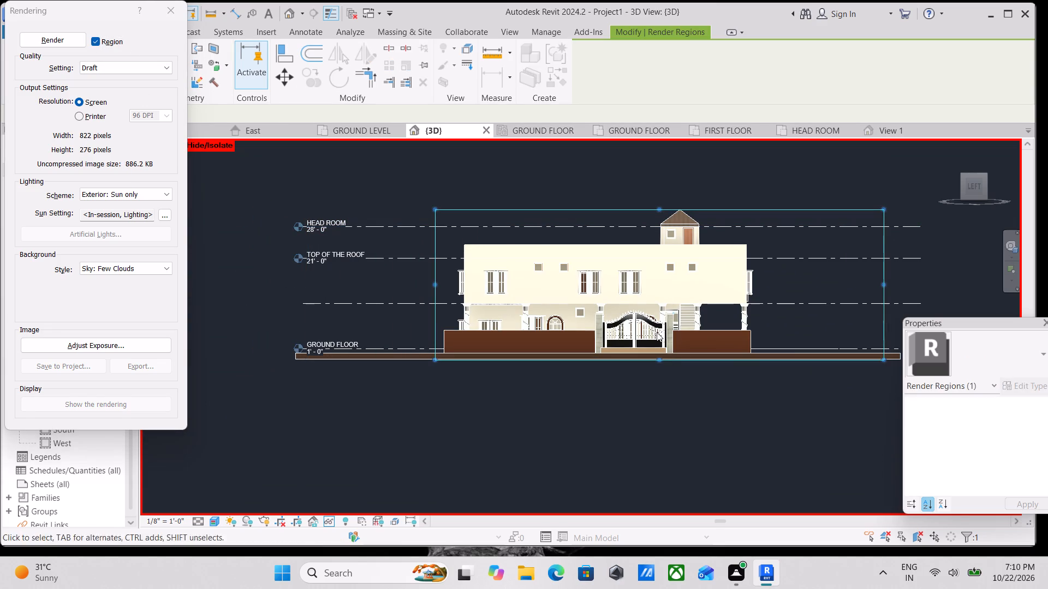
left_click(654, 358)
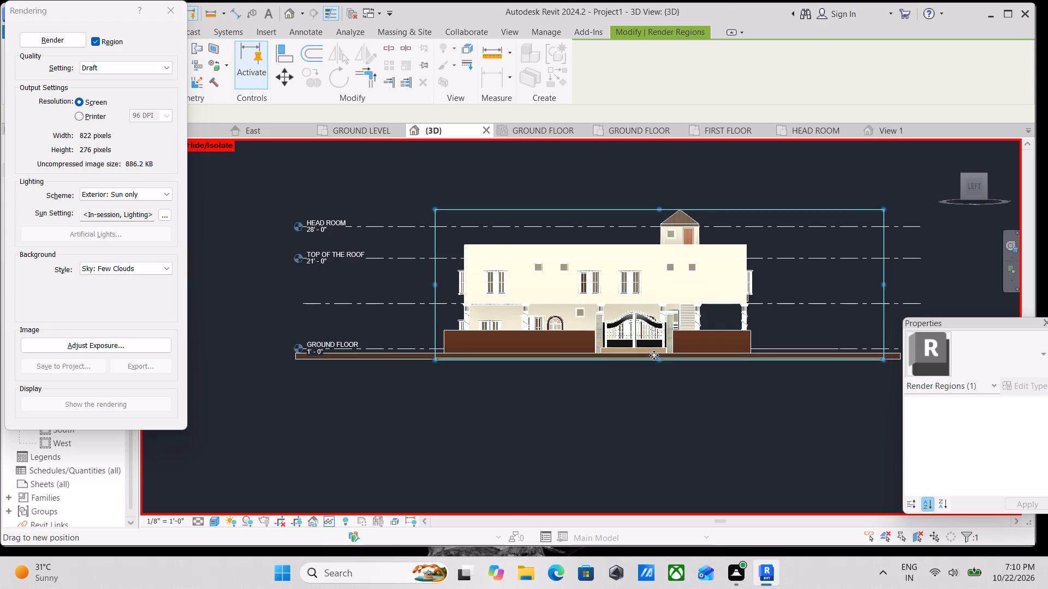
scroll(693, 225, "up", 2)
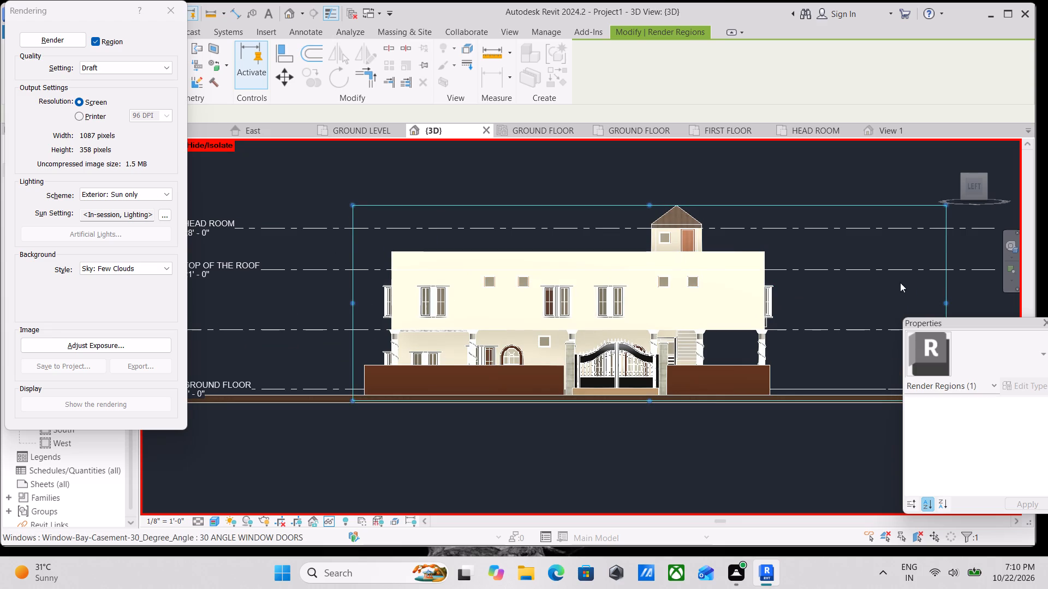
left_click_drag(950, 304, 856, 308)
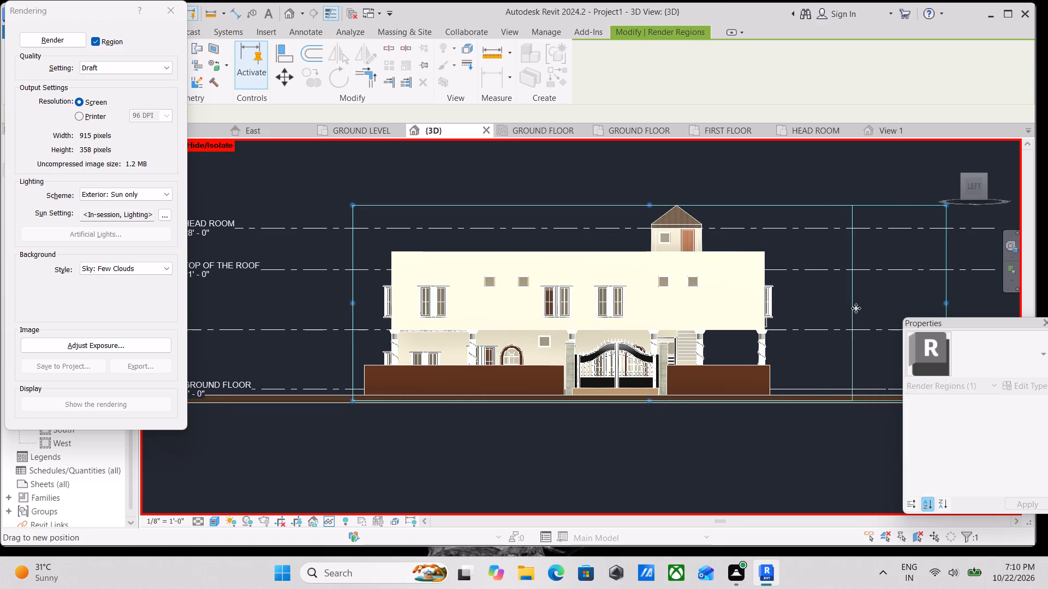
left_click_drag(856, 308, 813, 313)
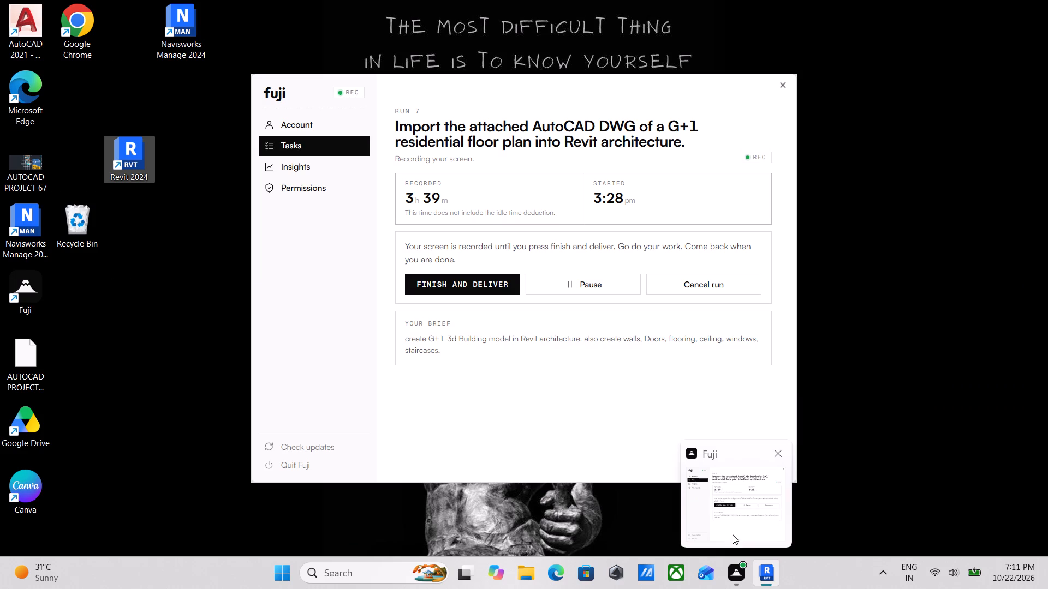
Set the rendering quality to High.
scroll(335, 382, "up", 2)
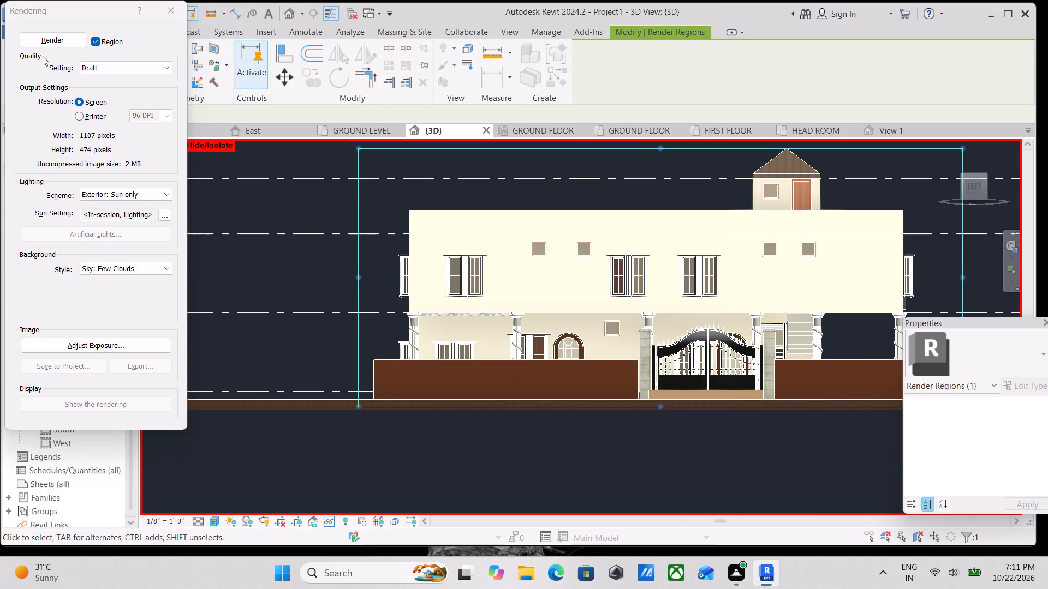
left_click(99, 69)
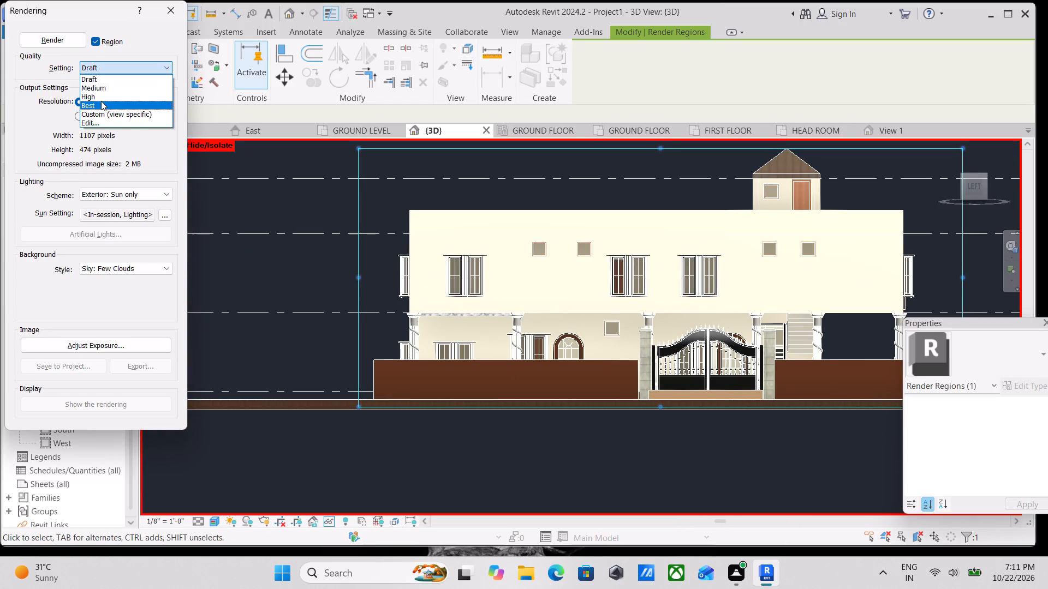
left_click(101, 99)
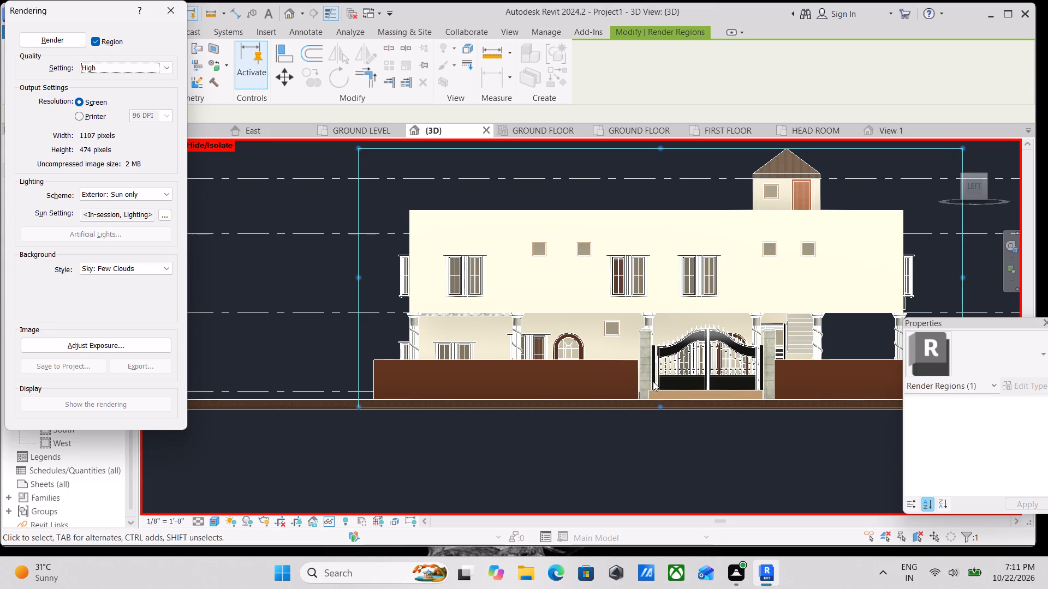
Raise the render region's bottom edge to just below the base of the compound wall.
left_click_drag(660, 406, 659, 400)
scroll(660, 413, "up", 4)
left_click_drag(659, 400, 659, 395)
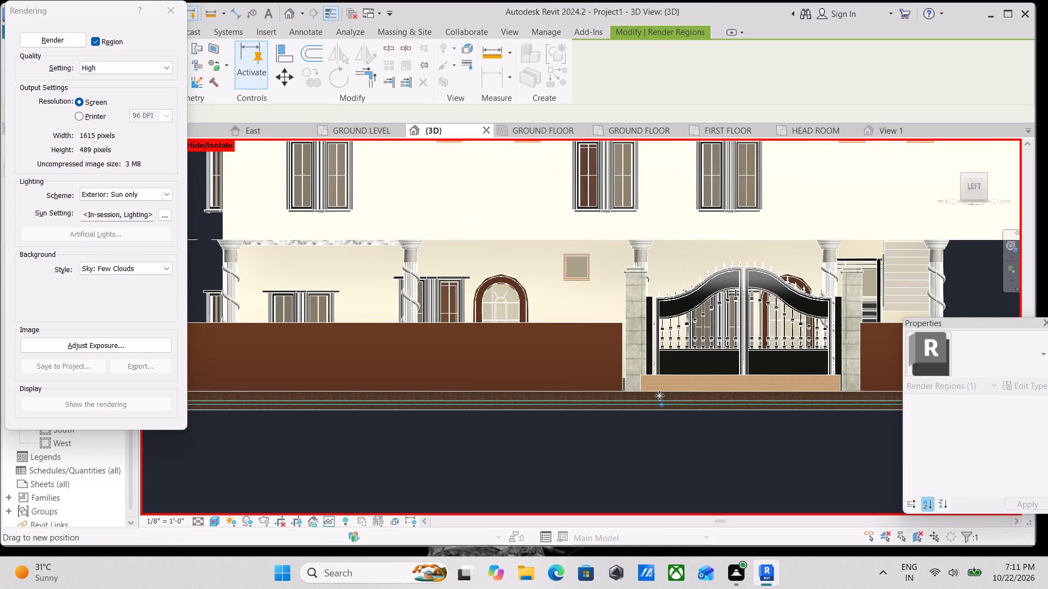
left_click_drag(659, 395, 659, 390)
scroll(659, 390, "down", 1)
Extend the end of the longer front compound wall, type outer wall 5", to close the gap at the gate pillar.
left_click(606, 333)
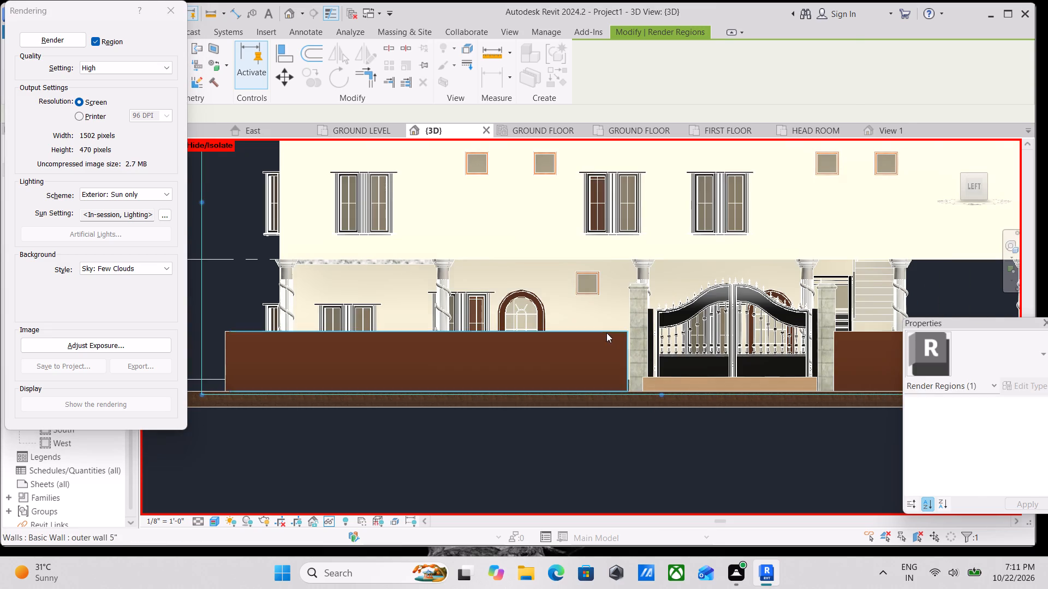
scroll(627, 375, "up", 8)
left_click_drag(621, 399, 628, 399)
left_click_drag(617, 396, 628, 396)
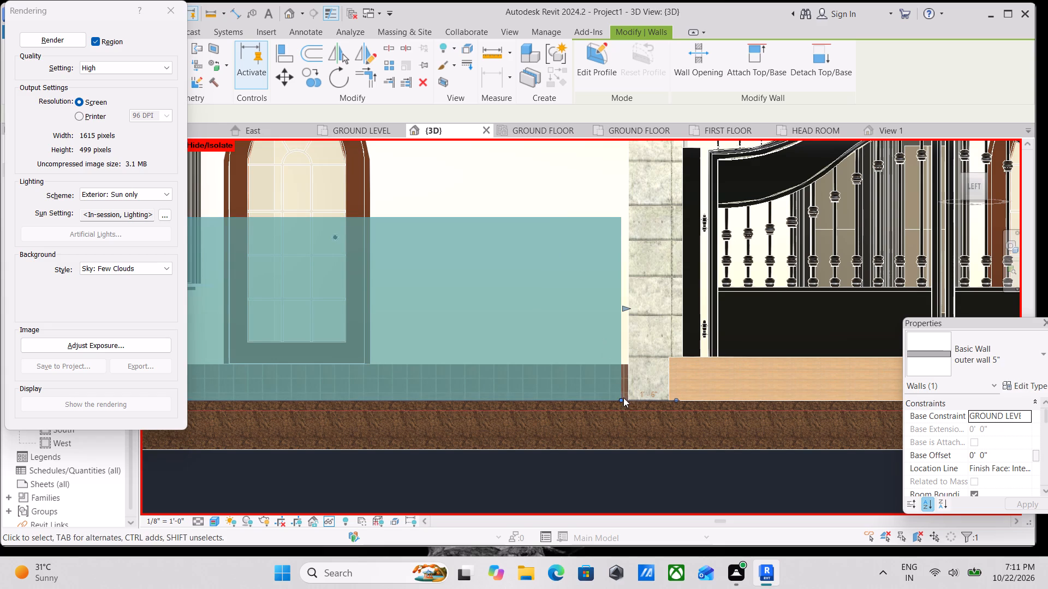
left_click_drag(618, 398, 643, 398)
scroll(639, 387, "down", 3)
scroll(594, 279, "down", 4)
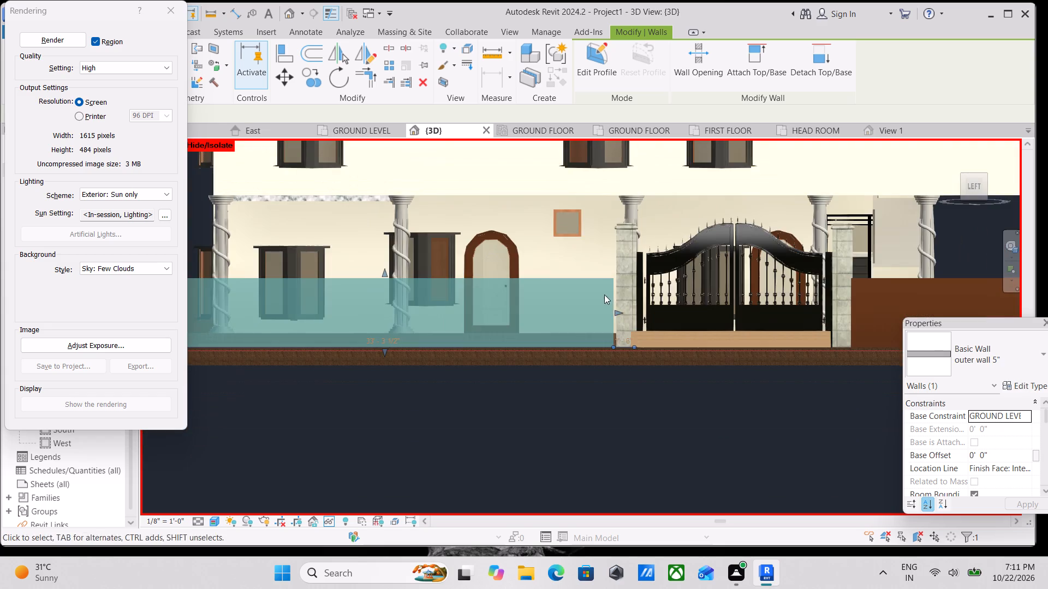
left_click(618, 311)
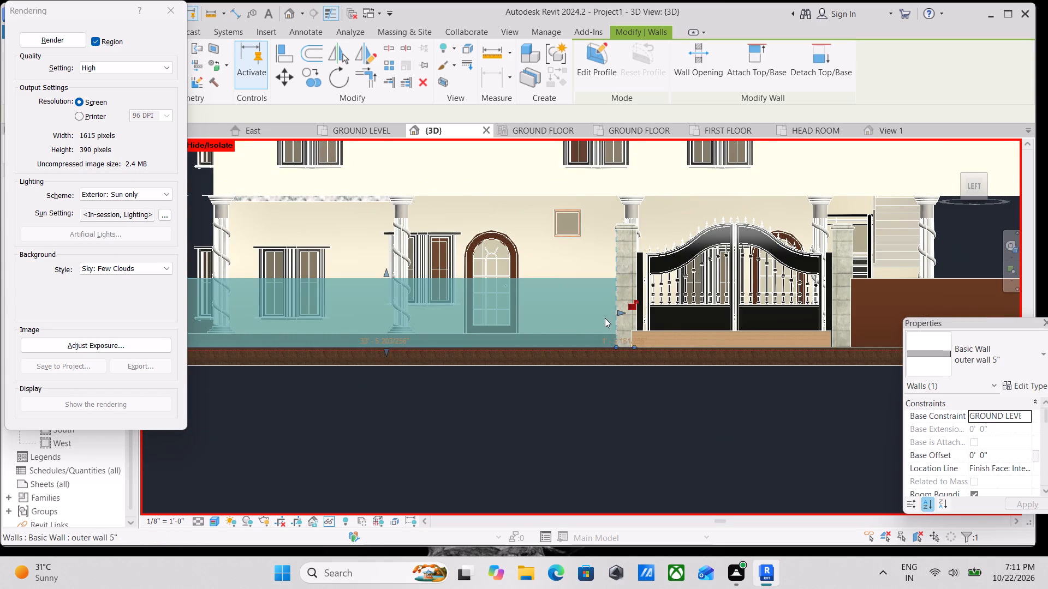
Start rendering the region framing the whole house front.
scroll(713, 313, "down", 3)
middle_click_drag(711, 313, 711, 313)
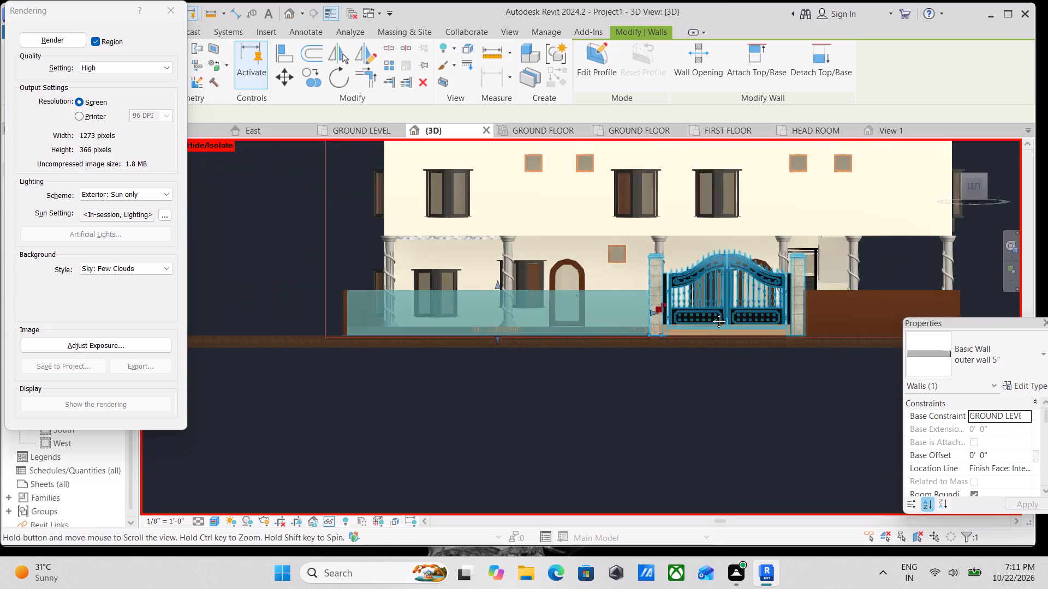
middle_click_drag(711, 313, 626, 418)
scroll(620, 339, "down", 1)
middle_click_drag(620, 339, 628, 369)
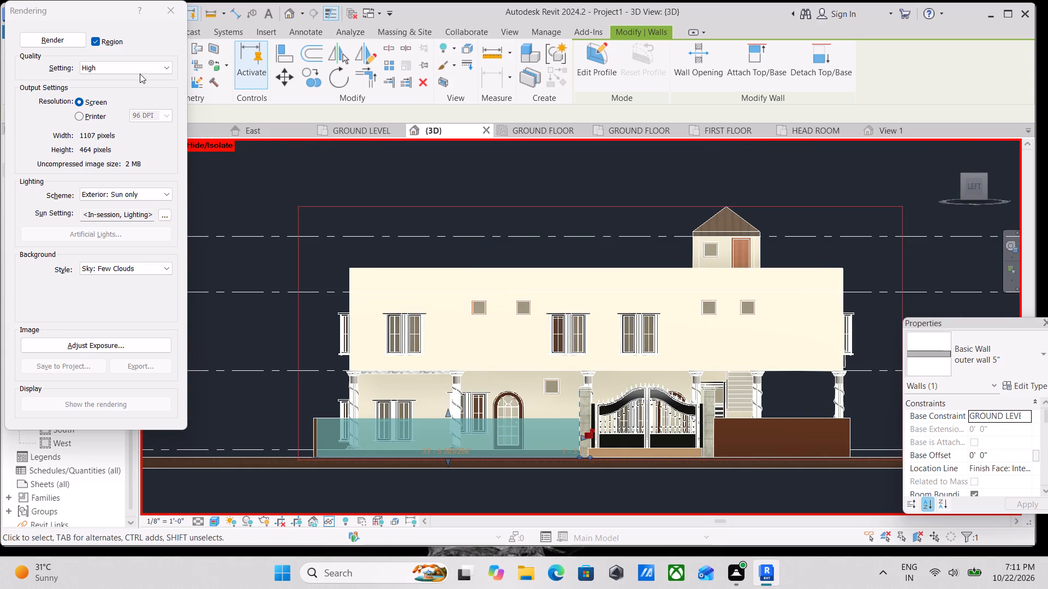
left_click(60, 43)
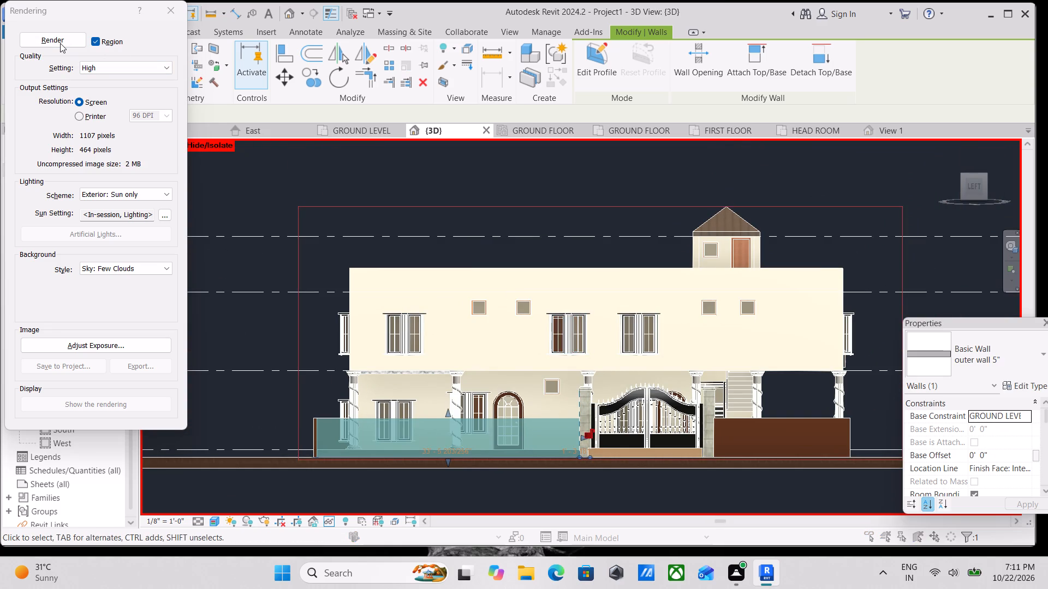
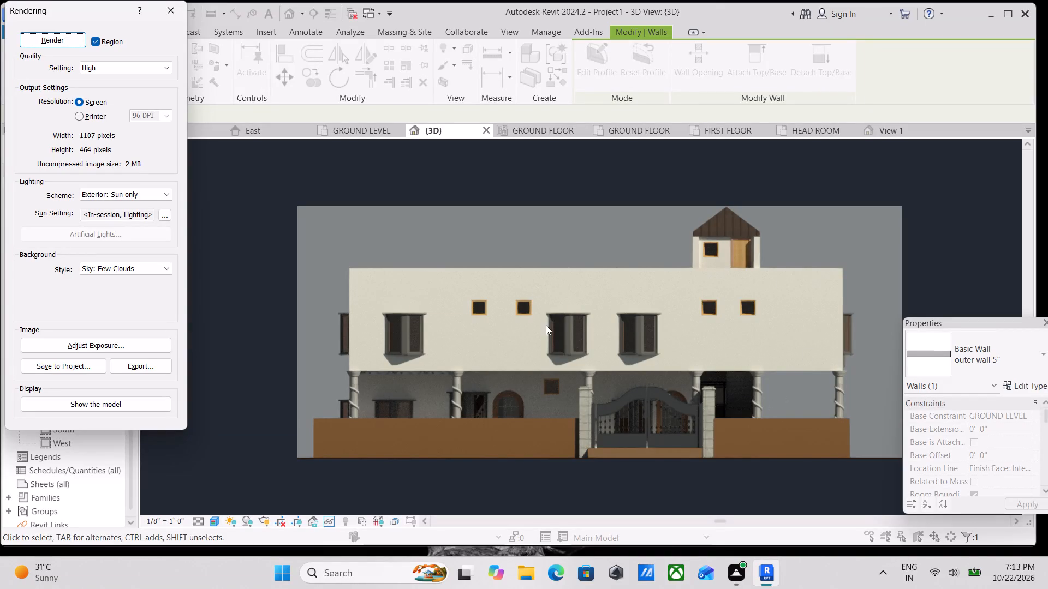
Capture a screenshot of the finished gate-side elevation rendering, covering most of the image, and leave the rendering settings.
key("shift+super+s")
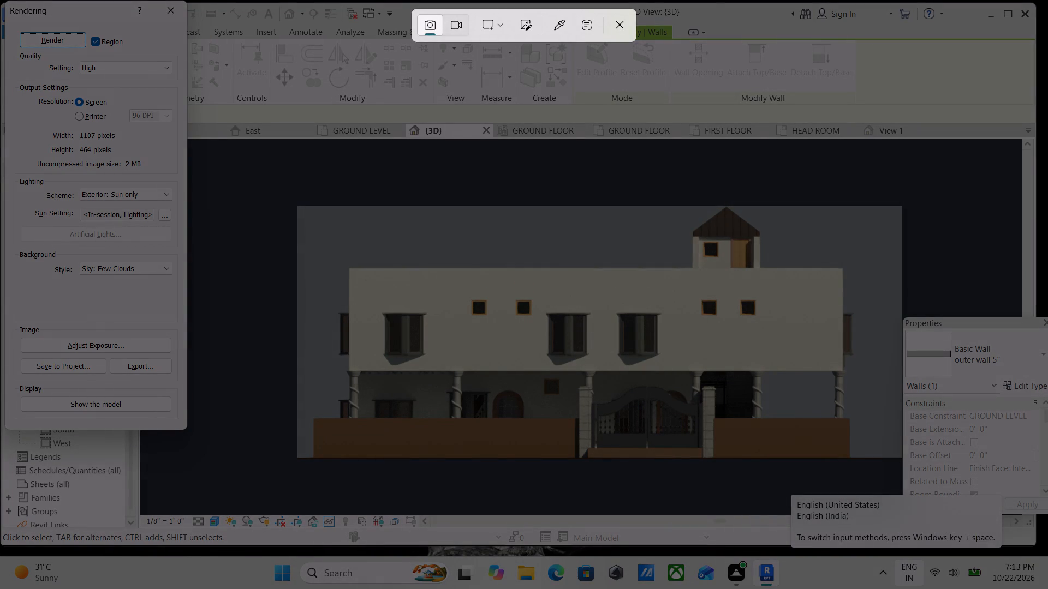
left_click_drag(279, 181, 876, 470)
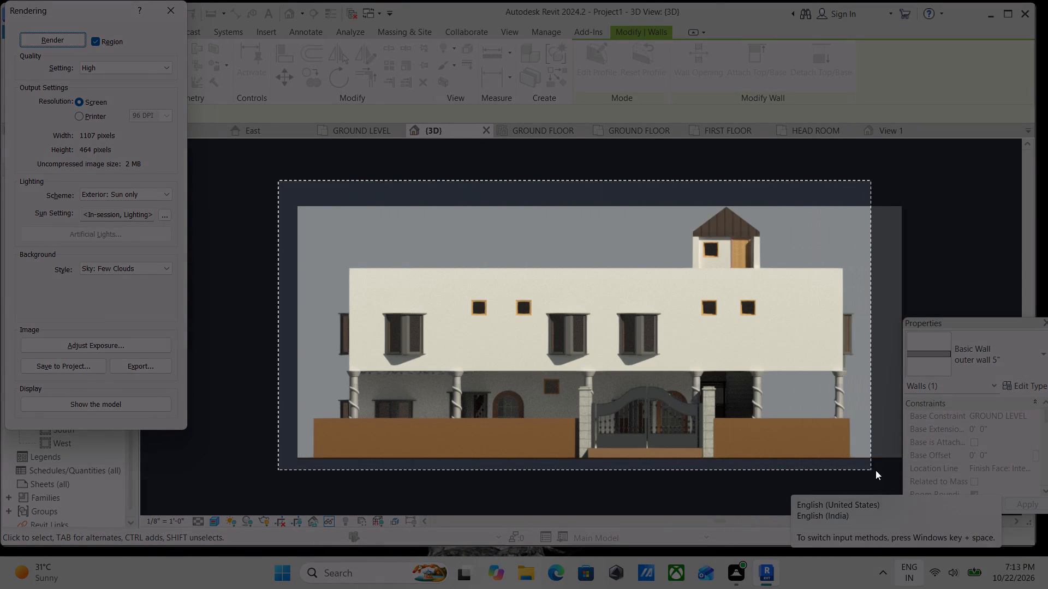
left_click_drag(876, 470, 880, 471)
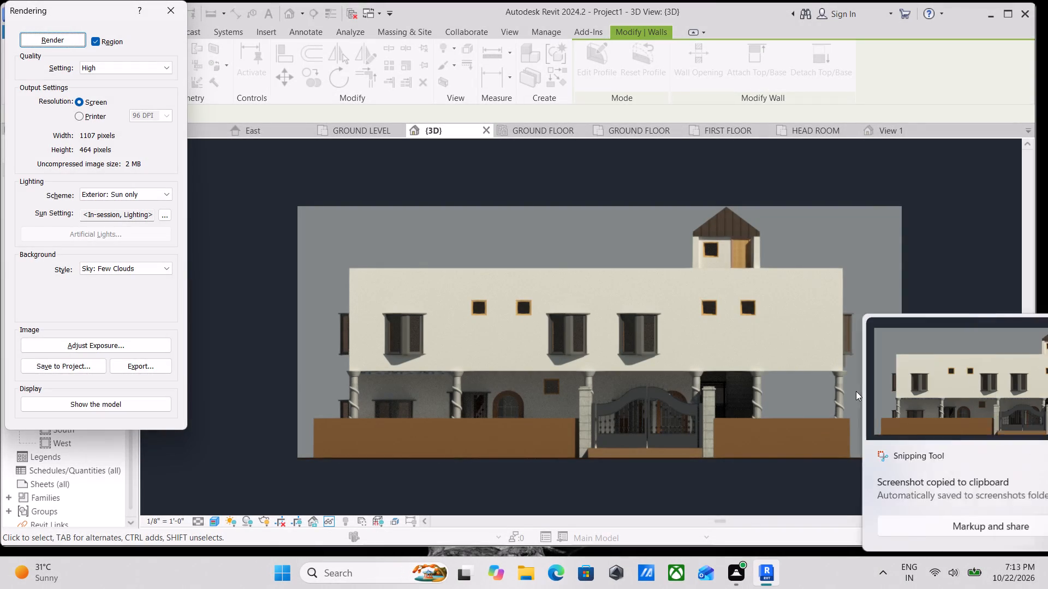
left_click(163, 8)
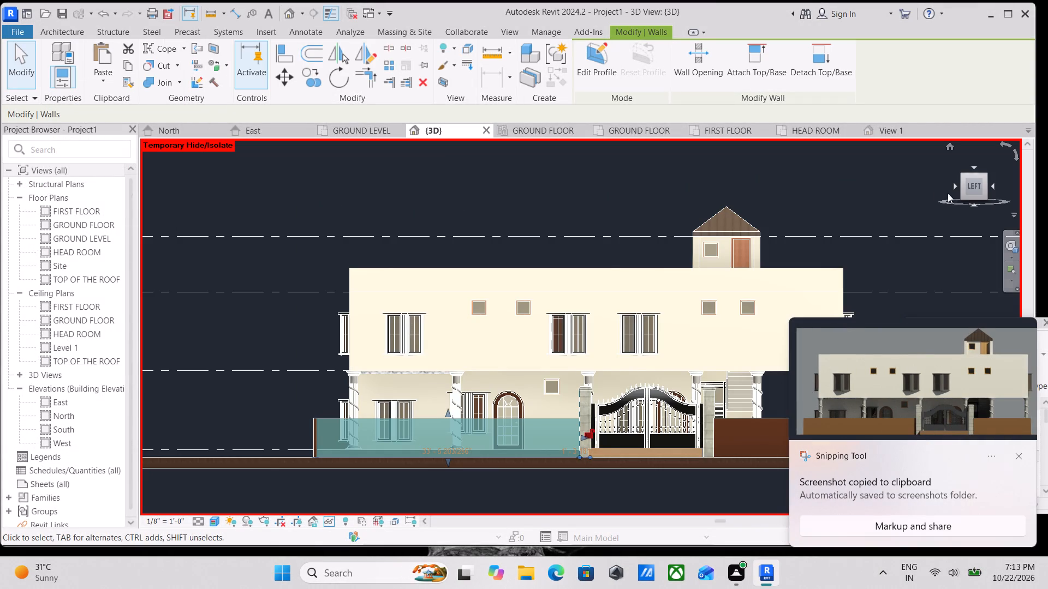
Orient the 3D view to the Front face, with the whole balcony-side elevation in frame.
left_click(983, 188)
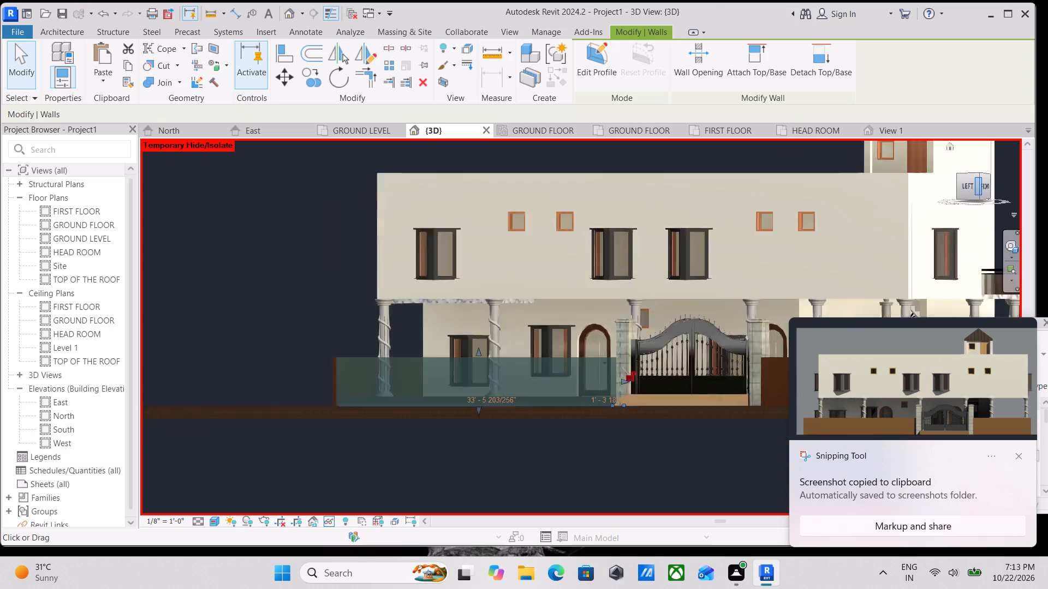
scroll(846, 196, "down", 3)
middle_click_drag(845, 196, 572, 379)
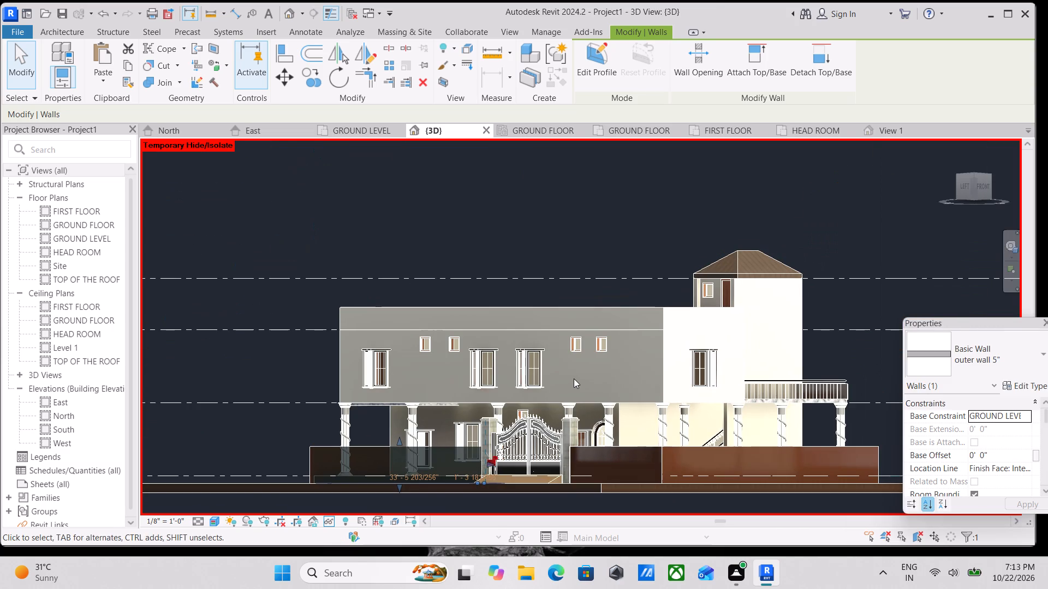
key("Escape")
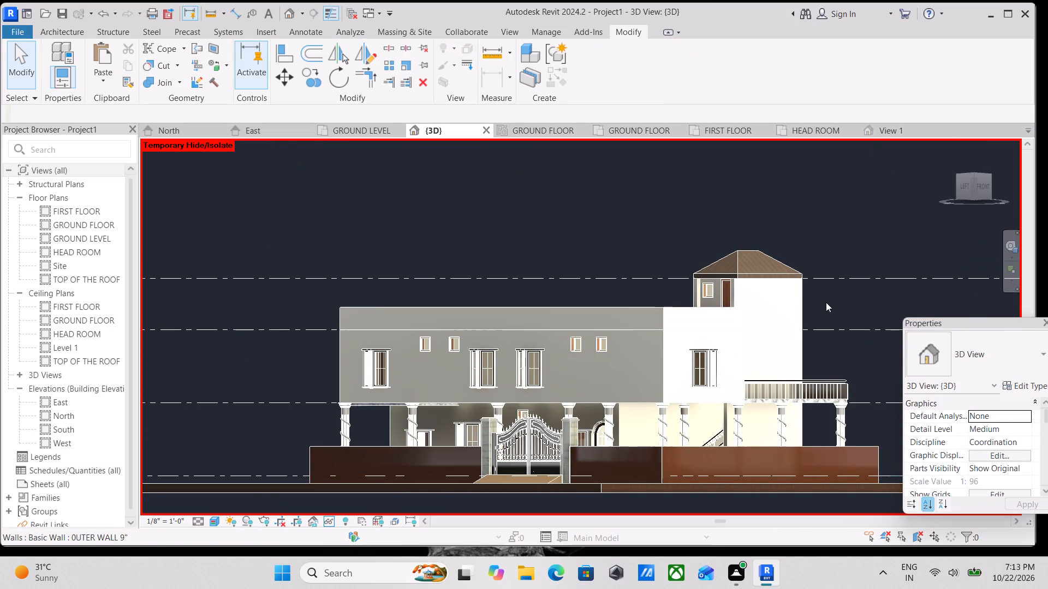
left_click(984, 188)
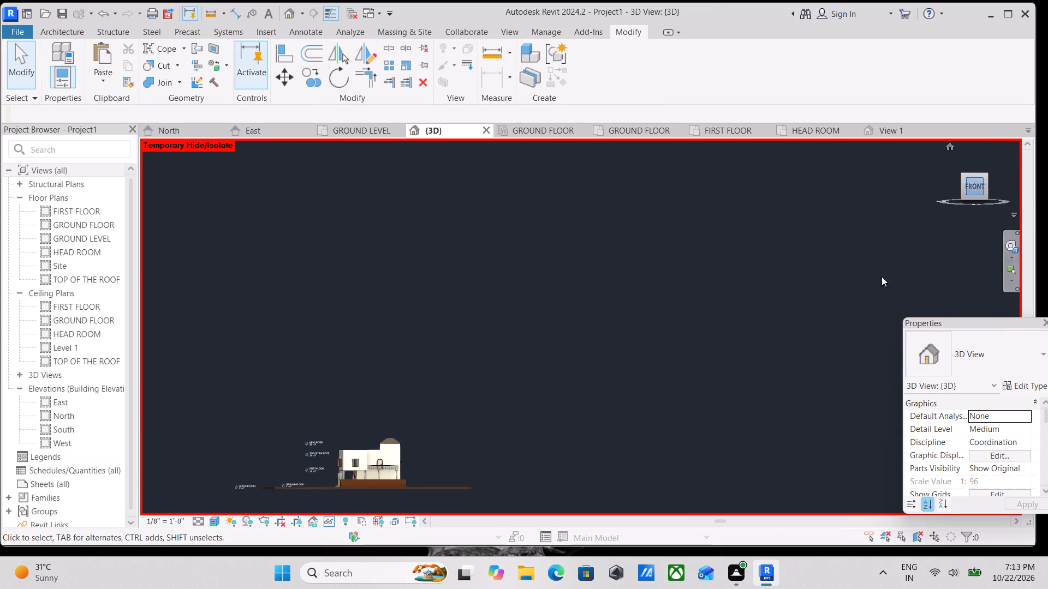
scroll(714, 378, "up", 3)
scroll(597, 346, "up", 3)
scroll(526, 341, "up", 5)
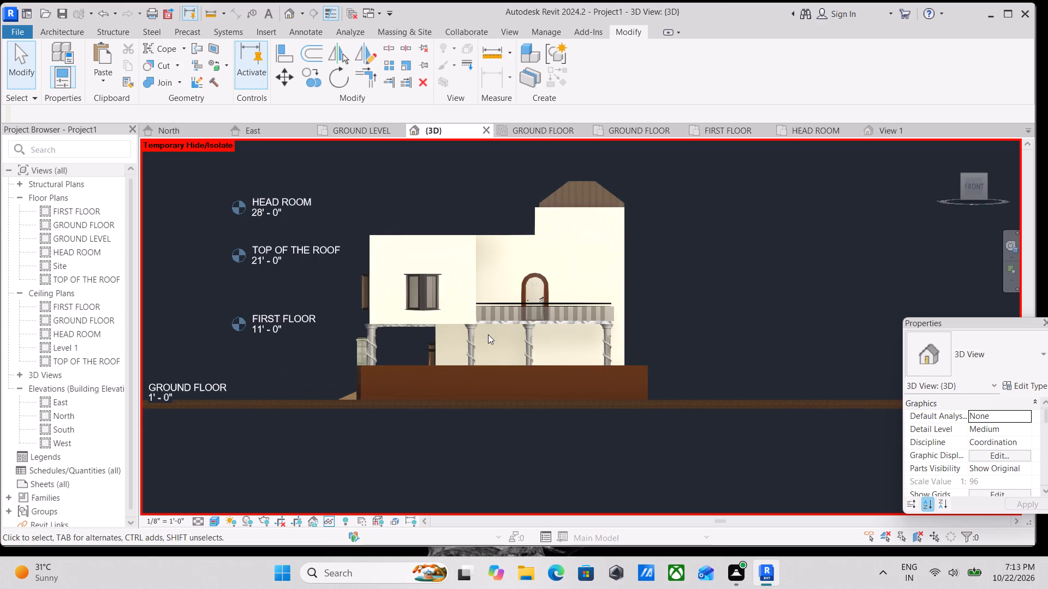
middle_click_drag(484, 334, 521, 365)
middle_click_drag(551, 362, 600, 376)
middle_click_drag(487, 202, 509, 225)
middle_click_drag(519, 213, 527, 229)
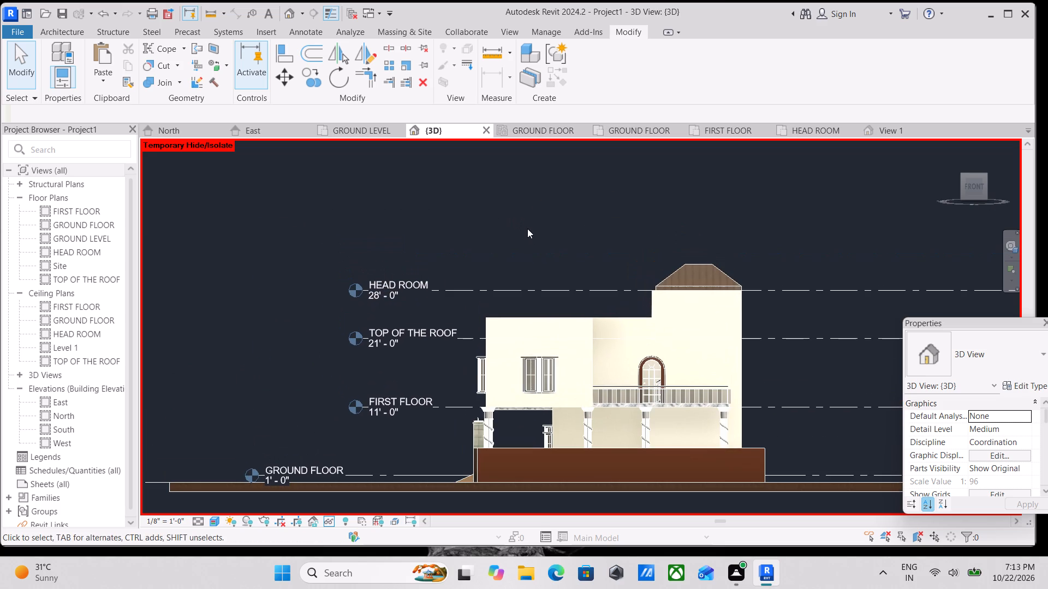
Fit the render region to about 548 by 422 pixels, close around the balcony-side elevation with clearance above the roof.
type("rr")
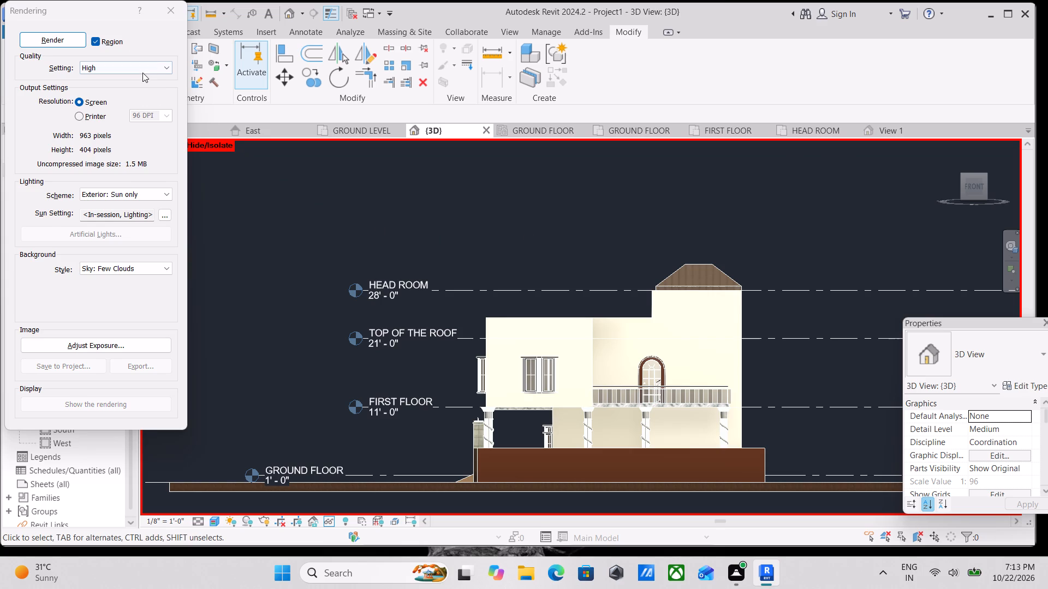
left_click(95, 40)
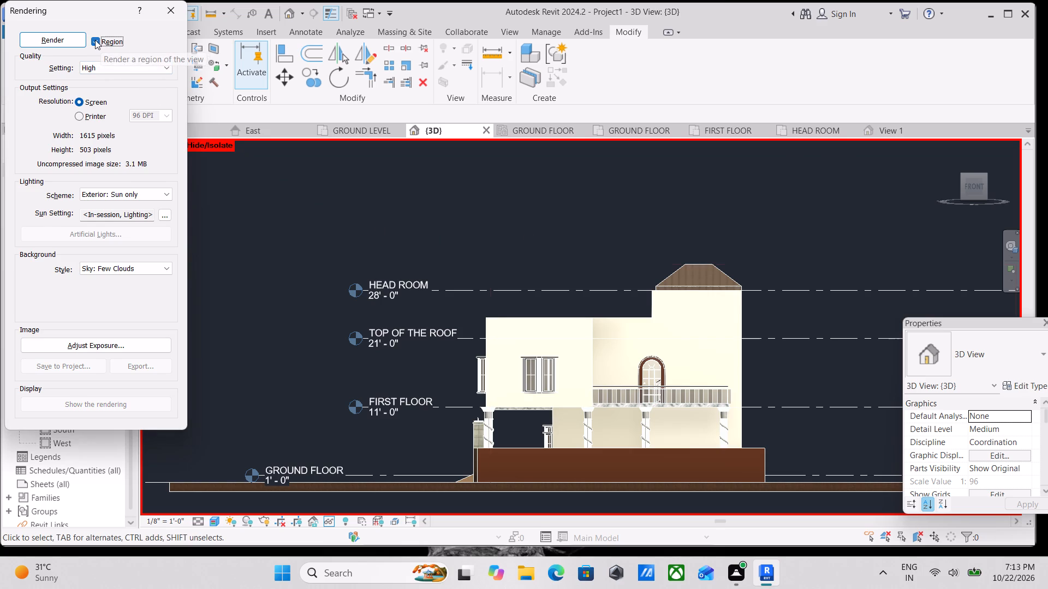
left_click(95, 40)
scroll(378, 229, "down", 3)
middle_click_drag(437, 238, 536, 239)
left_click(318, 327)
left_click_drag(324, 328, 407, 340)
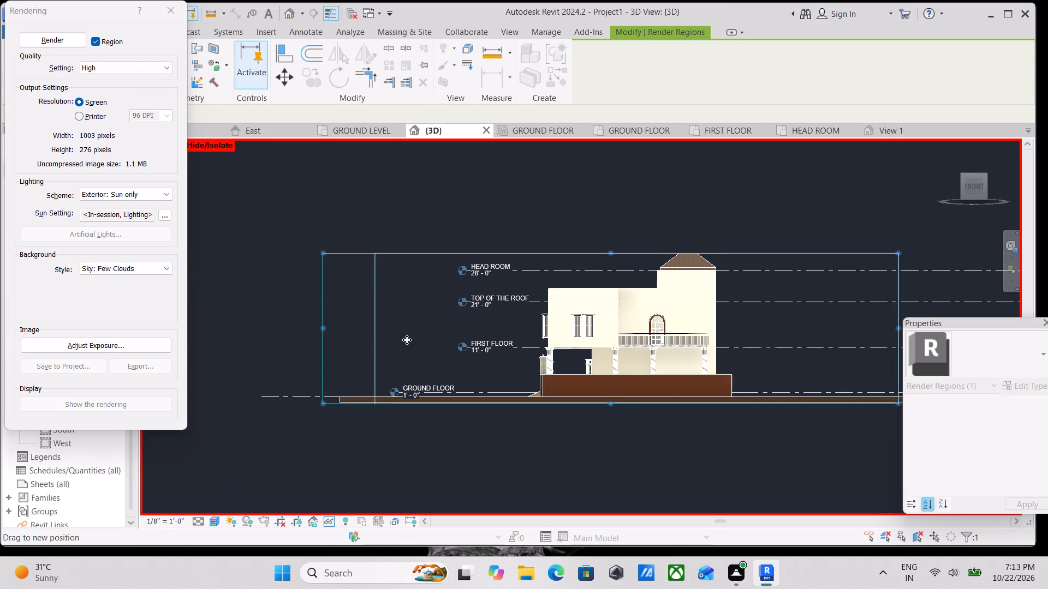
left_click_drag(407, 340, 522, 340)
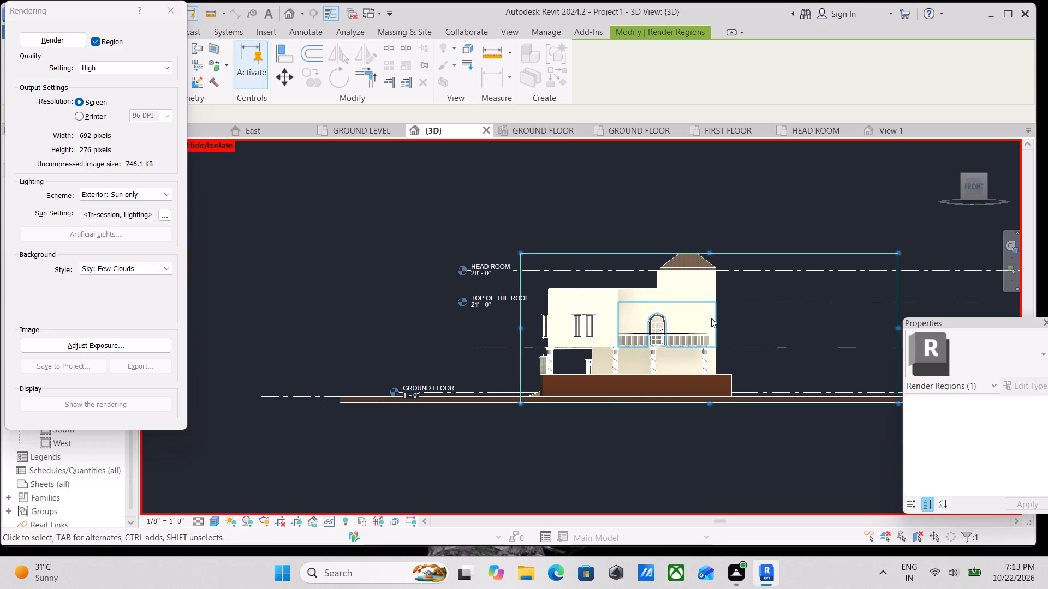
middle_click_drag(711, 318, 612, 330)
left_click_drag(800, 339, 727, 346)
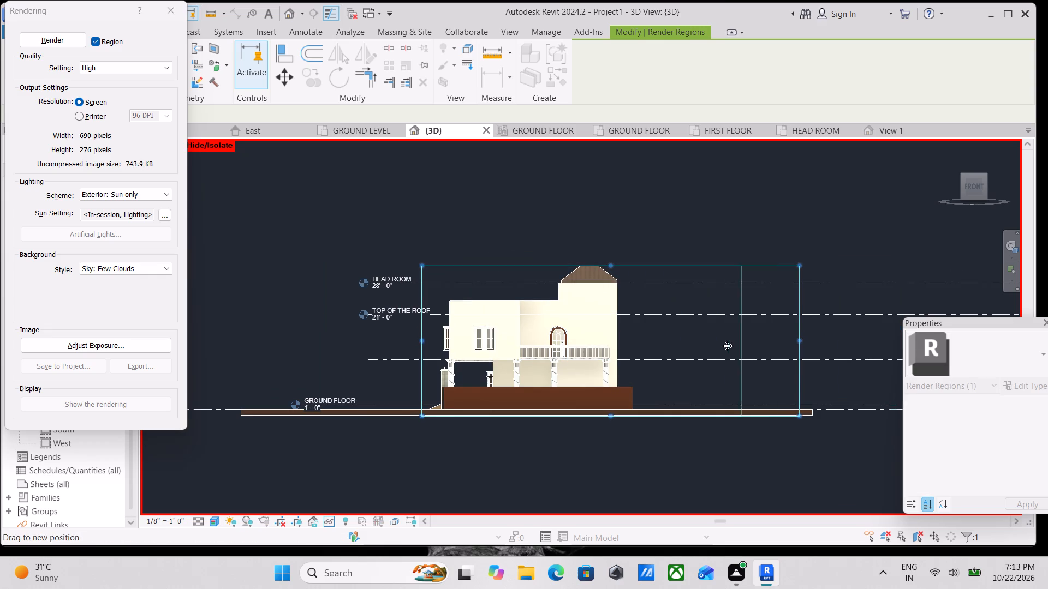
left_click_drag(727, 346, 648, 347)
scroll(531, 272, "up", 2)
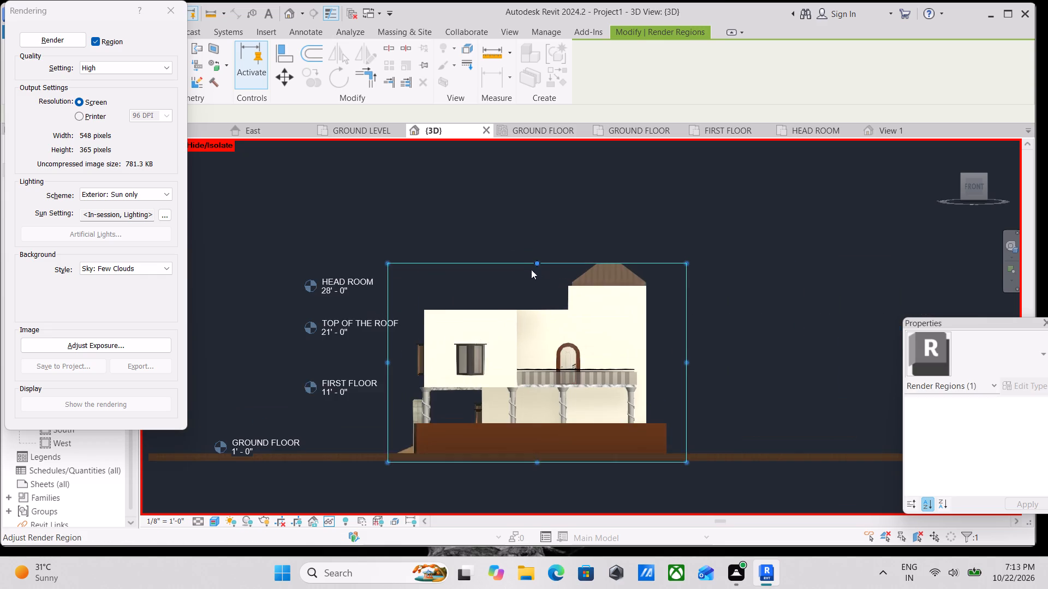
left_click_drag(534, 263, 539, 232)
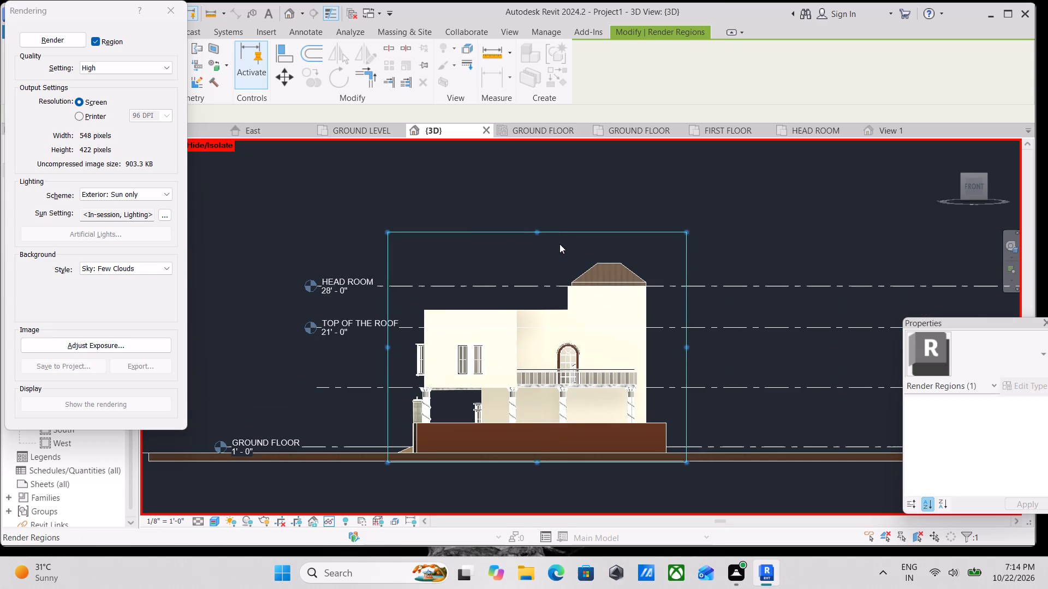
Start rendering the region framing the balcony-side elevation at High quality.
left_click(61, 41)
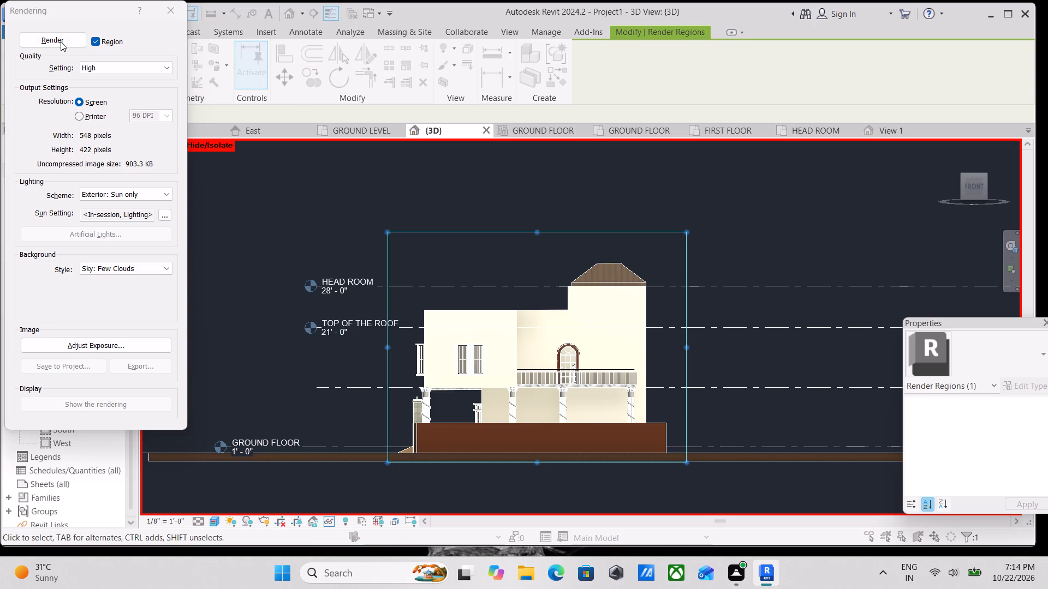
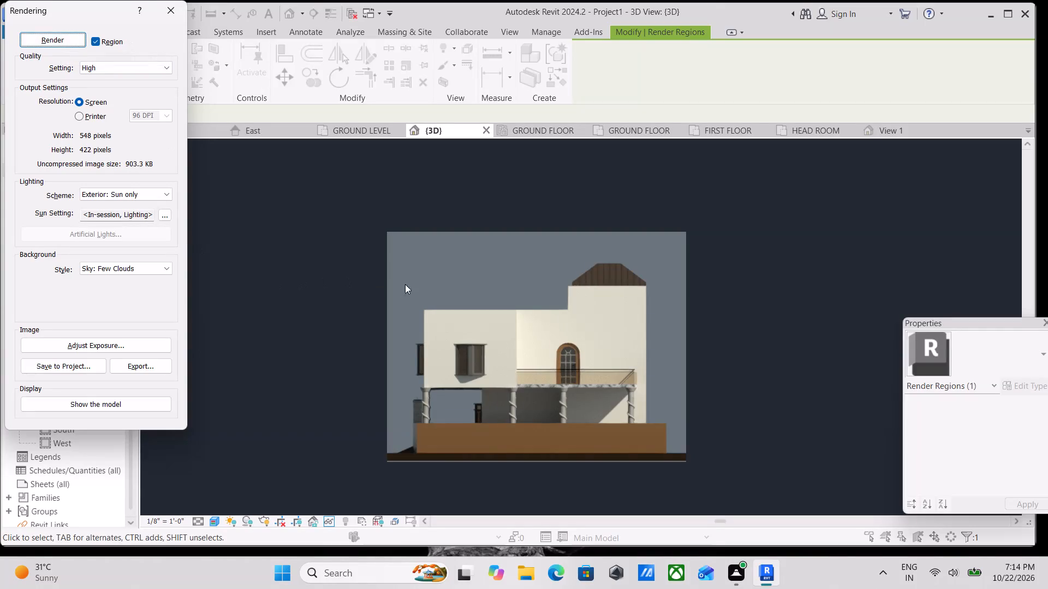
Capture a screenshot of the whole finished balcony-side elevation rendering with a small margin around it, and leave the rendering settings.
scroll(457, 272, "up", 1)
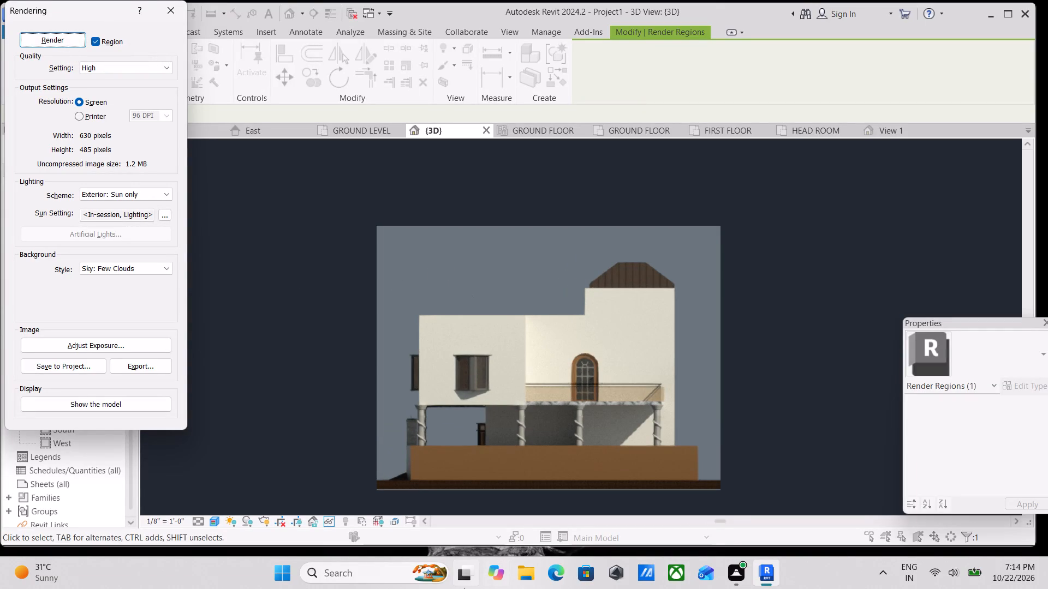
key("shift+super+s")
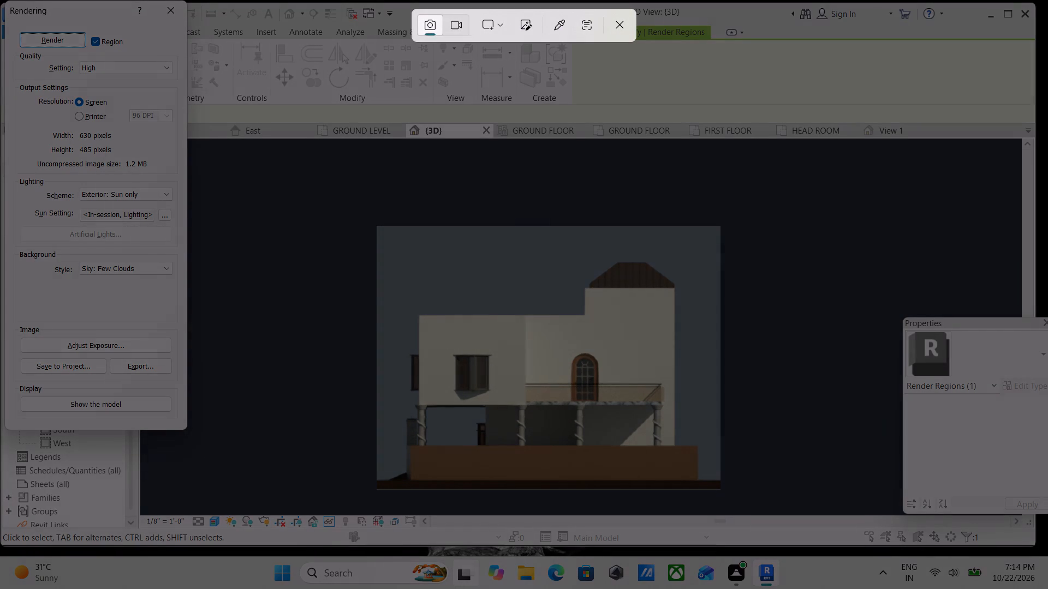
left_click_drag(364, 210, 568, 433)
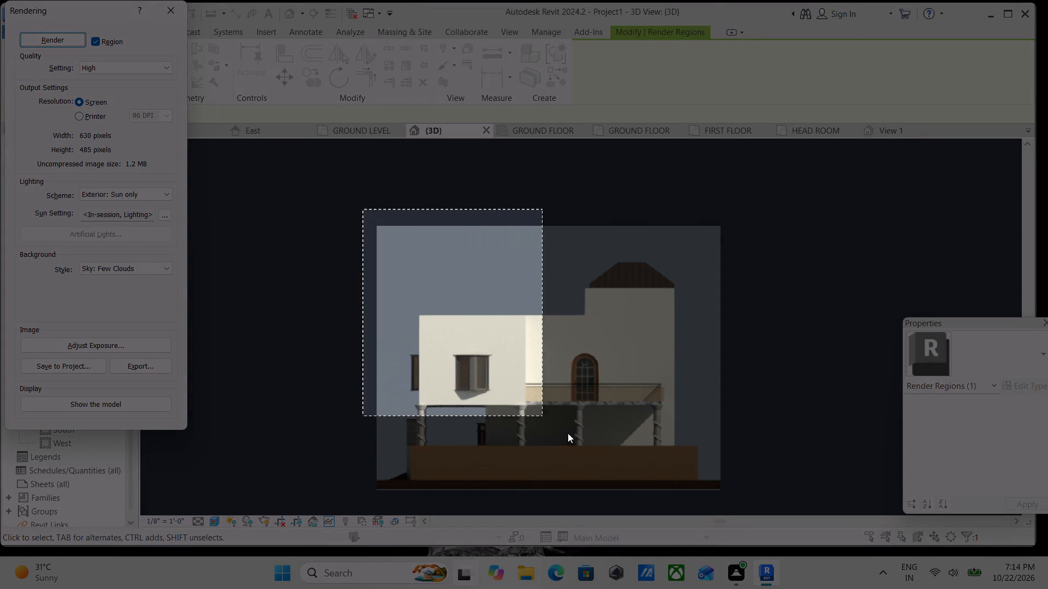
left_click_drag(568, 433, 735, 499)
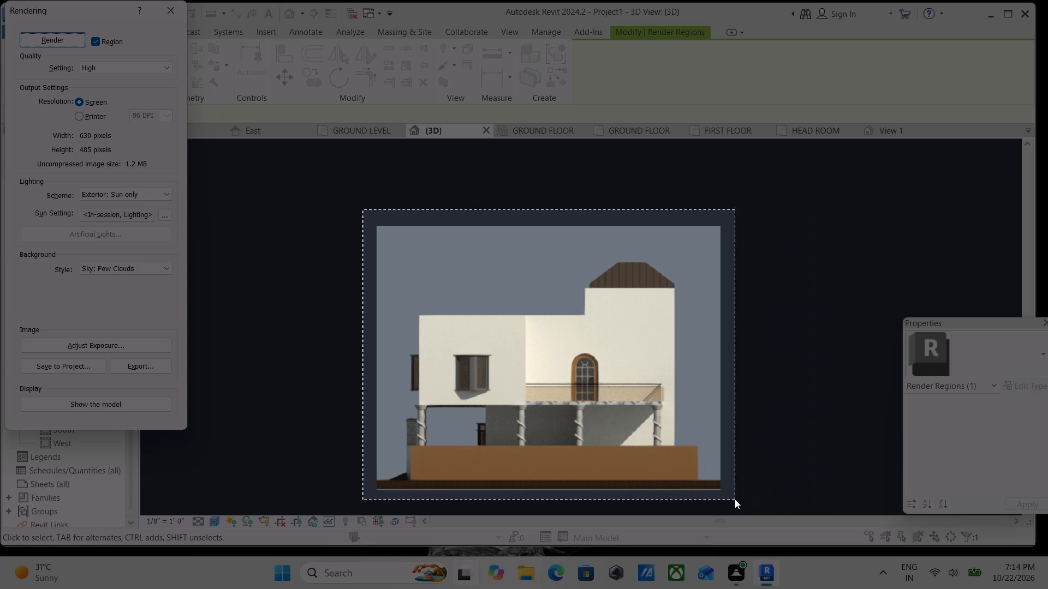
left_click_drag(735, 499, 725, 499)
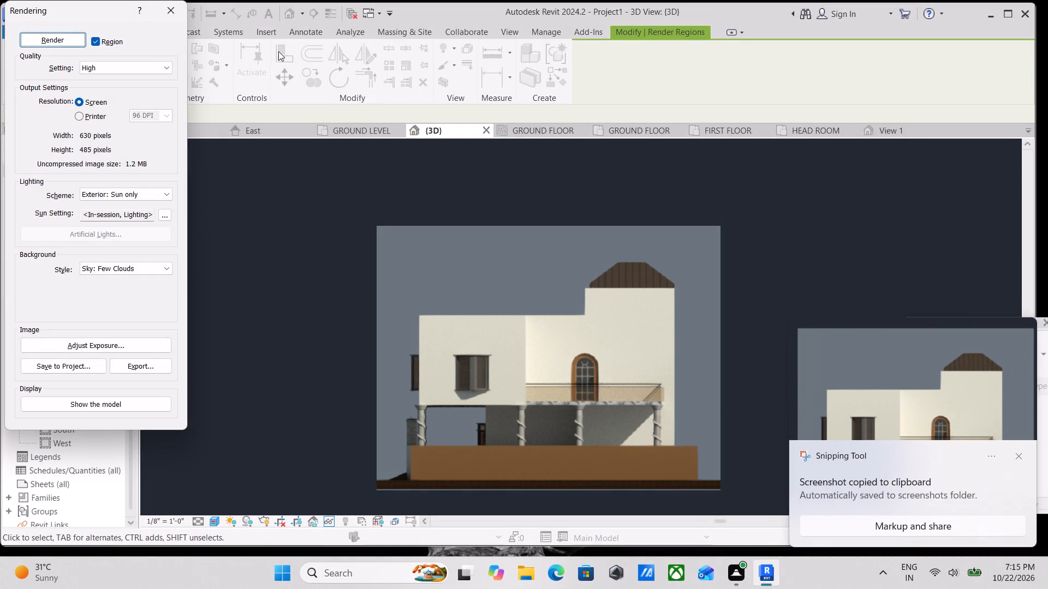
left_click(168, 1)
Orient the 3D view to the edge between the Left and Front faces, with the gate and balcony sides of the house in frame.
scroll(480, 332, "down", 3)
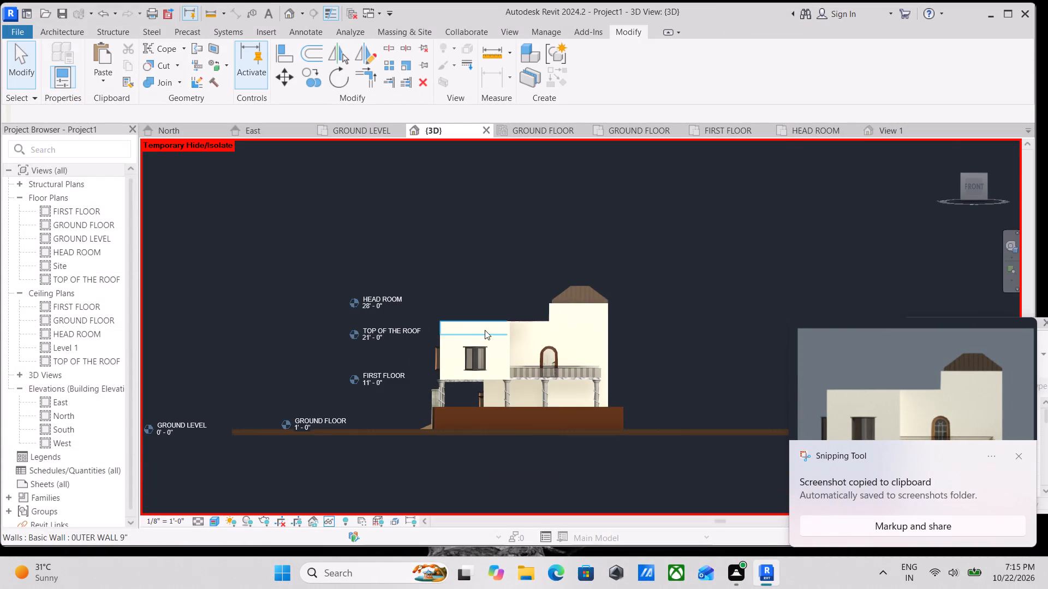
left_click(963, 185)
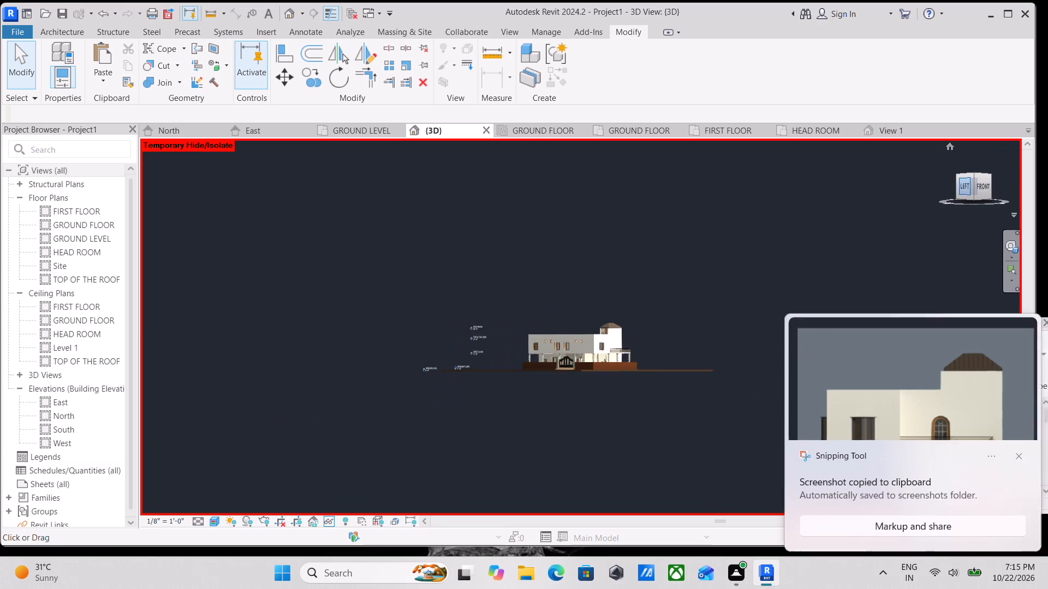
scroll(692, 251, "up", 8)
scroll(392, 387, "up", 1)
middle_click_drag(392, 387, 403, 395)
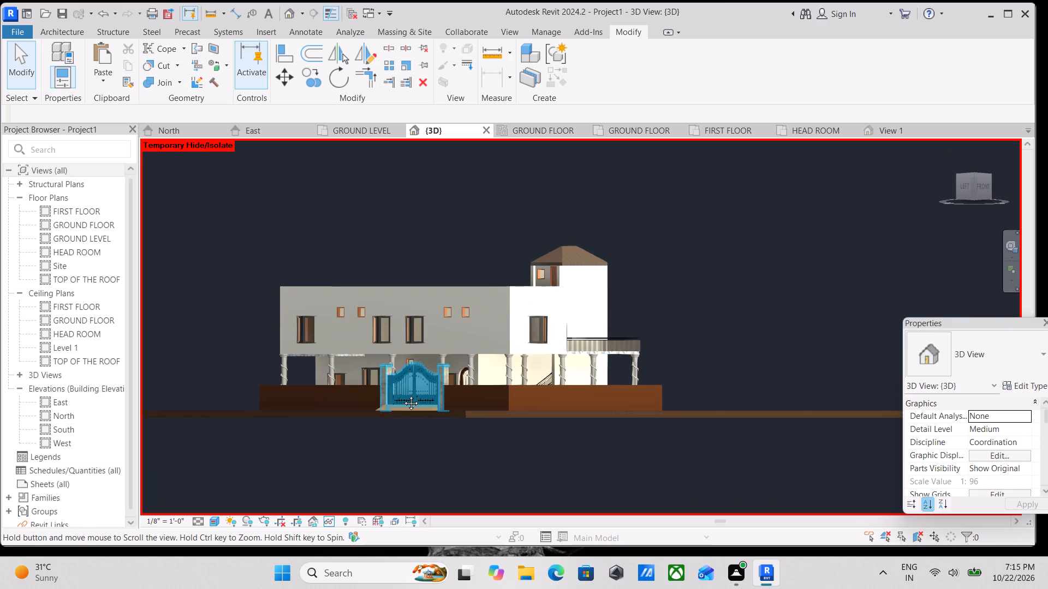
middle_click_drag(403, 395, 483, 449)
middle_click_drag(499, 442, 565, 412)
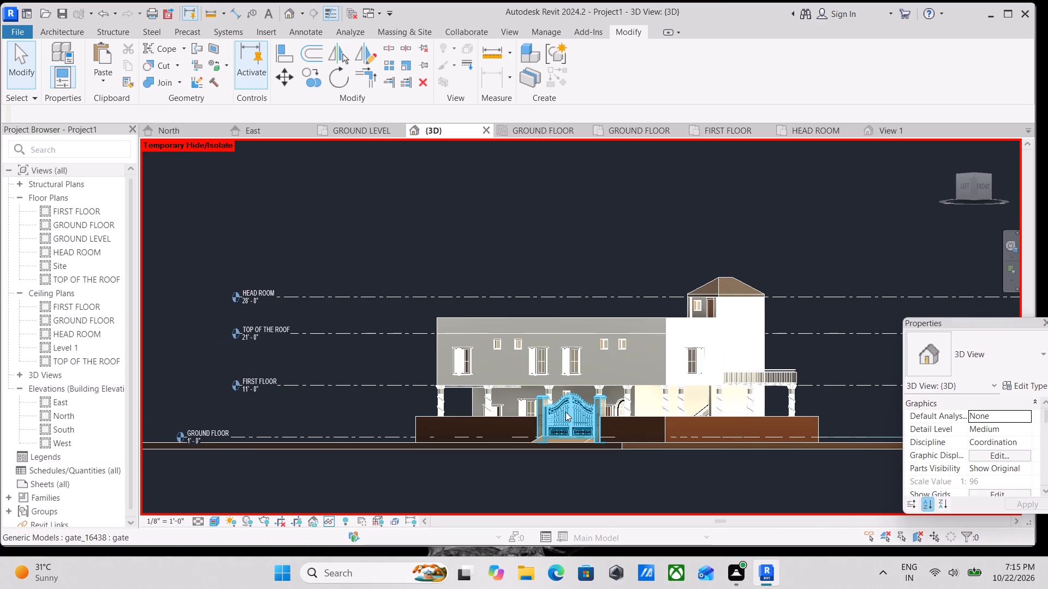
Reopen the rendering settings and widen the render region to span the whole house and boundary wall, with clearance at both ends.
type("rr")
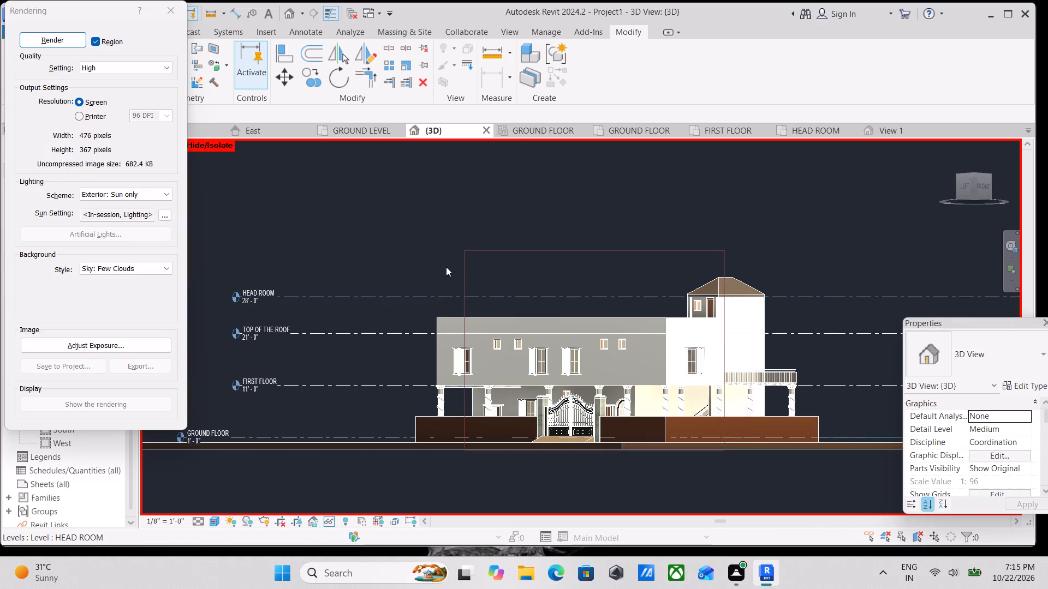
left_click(725, 338)
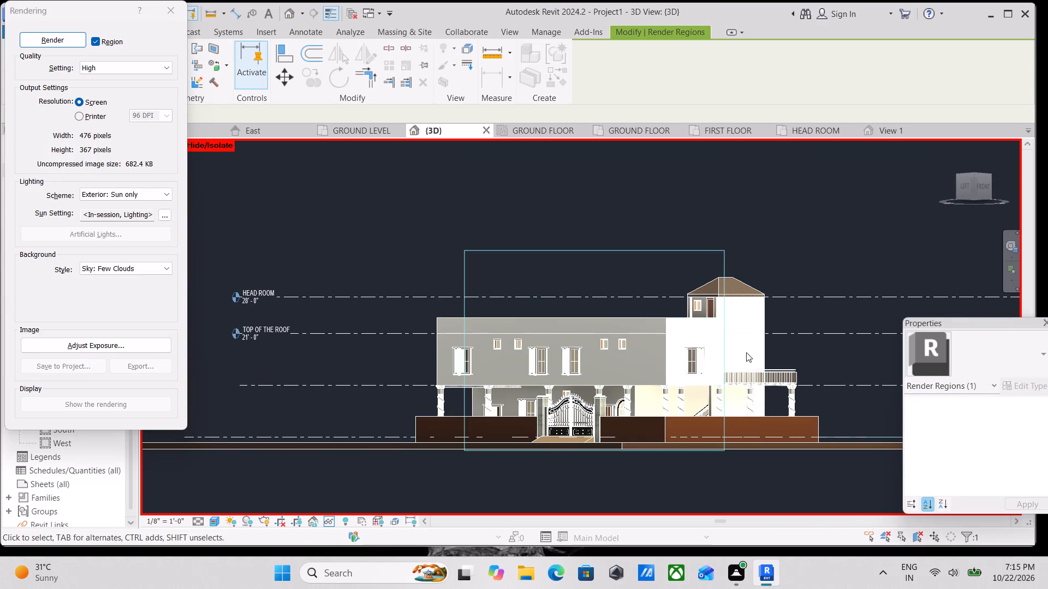
left_click_drag(727, 362, 747, 363)
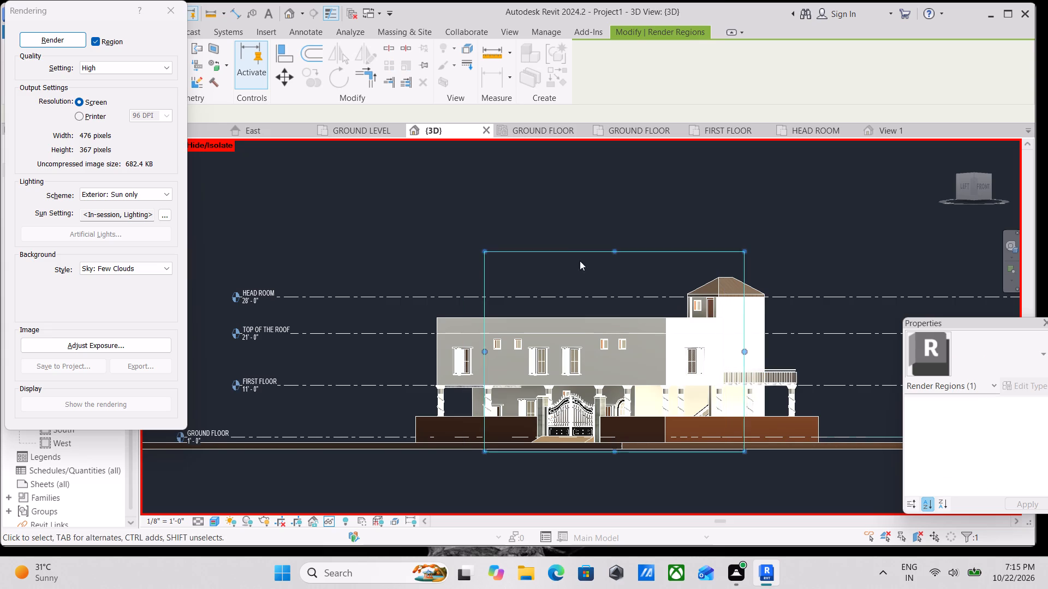
left_click_drag(483, 349, 462, 349)
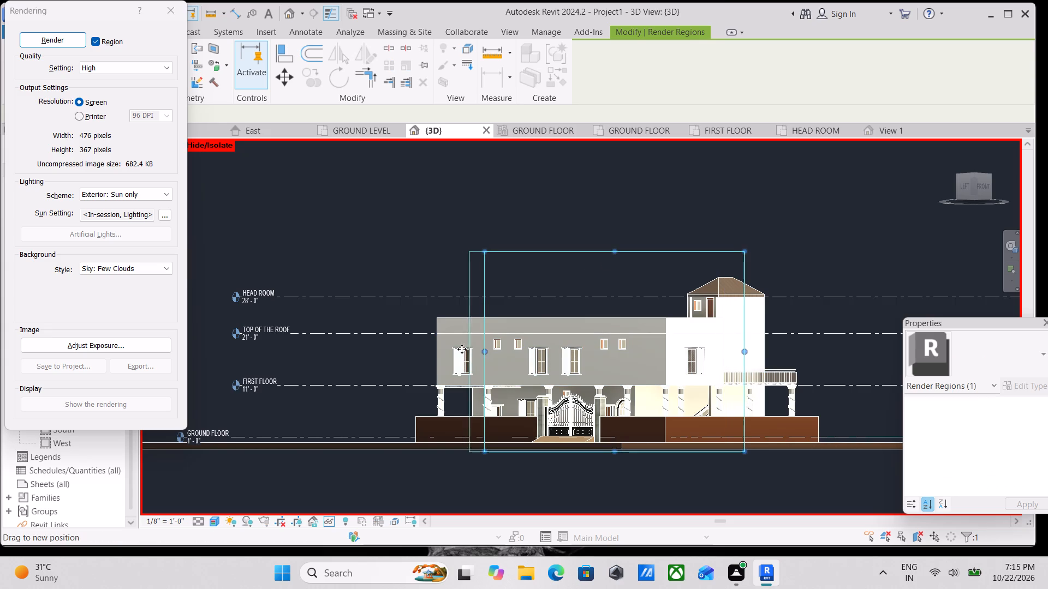
left_click_drag(462, 349, 425, 351)
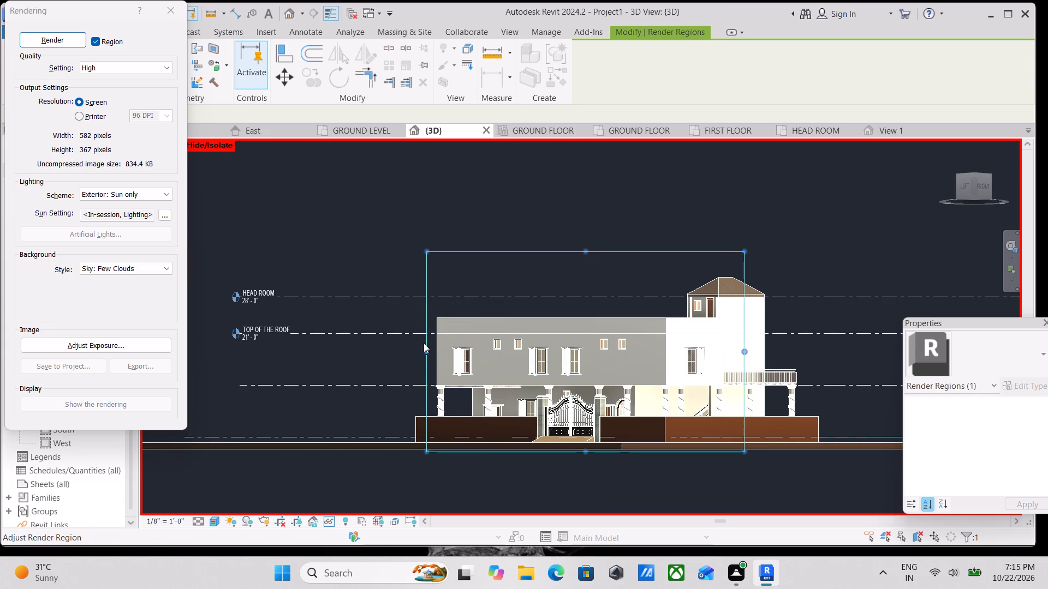
left_click_drag(425, 343, 404, 345)
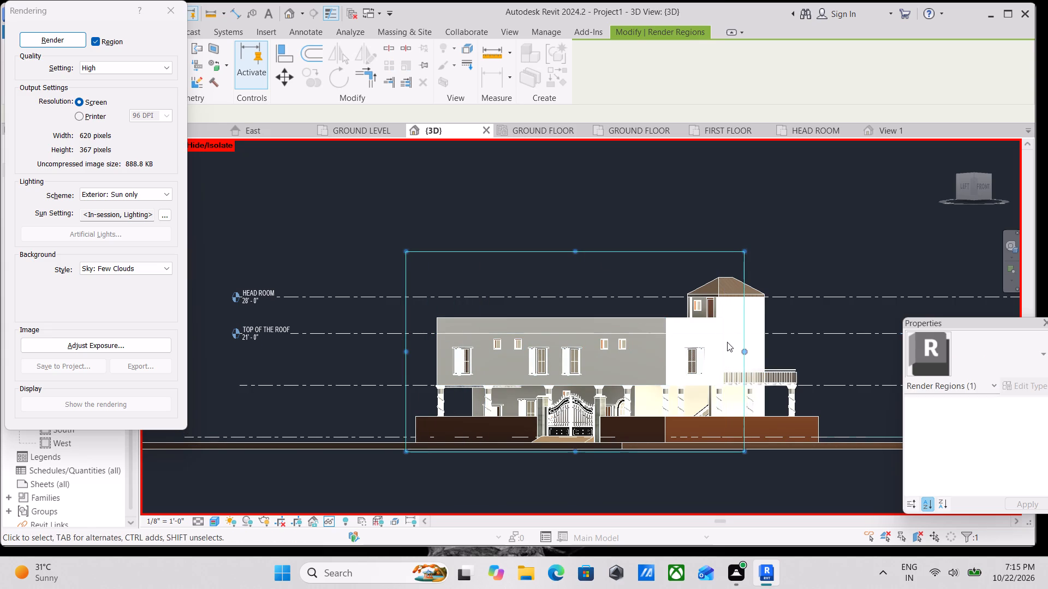
left_click_drag(743, 348, 819, 360)
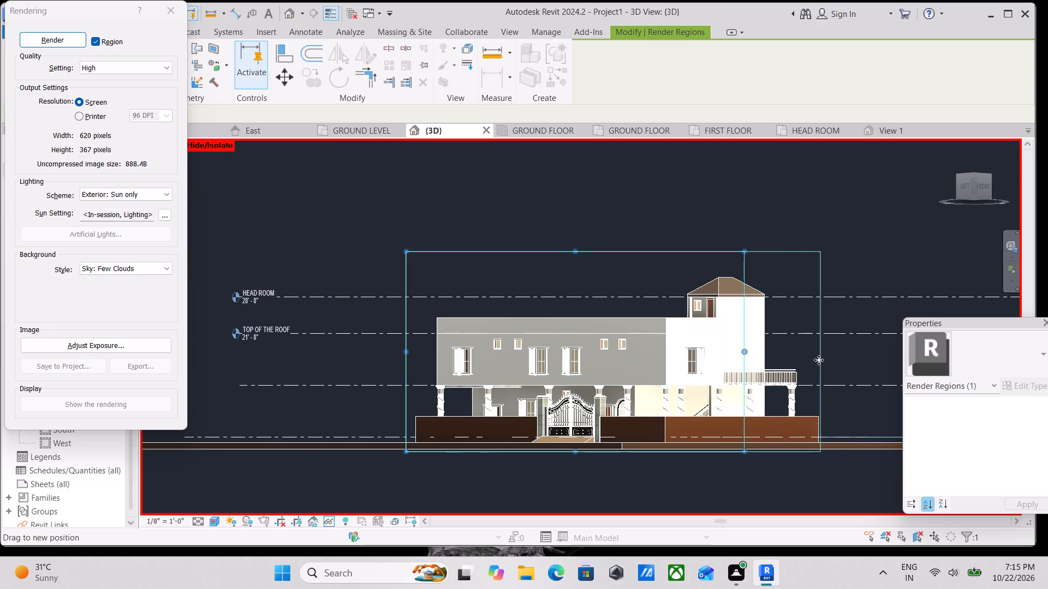
left_click_drag(819, 360, 835, 361)
Trim the render region's height to give about 1042 by 414 pixels, just above the stair-tower roof and close below the boundary wall.
scroll(652, 271, "up", 4)
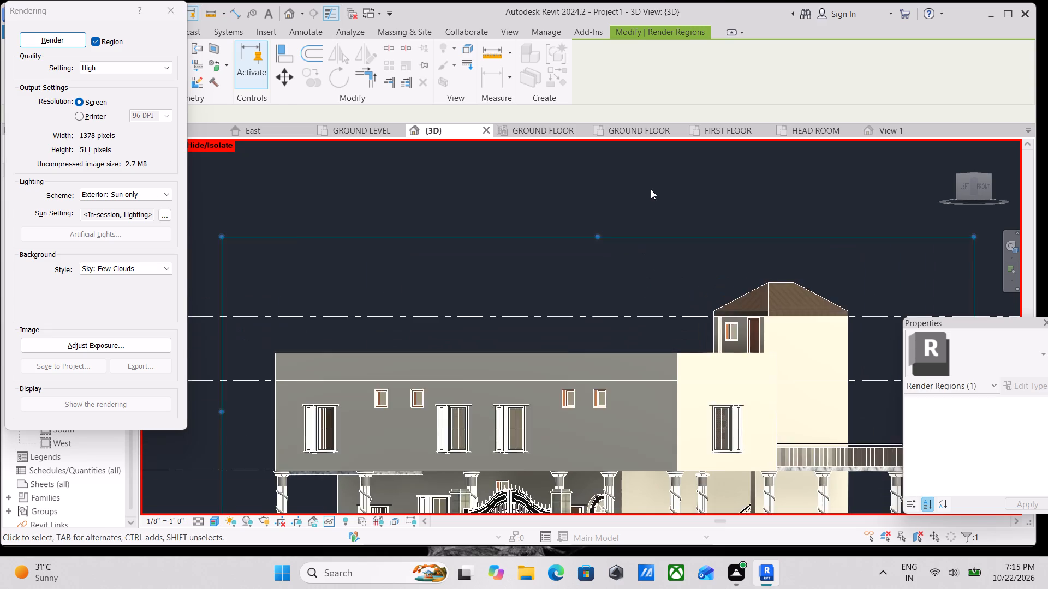
scroll(651, 189, "down", 2)
middle_click(651, 189)
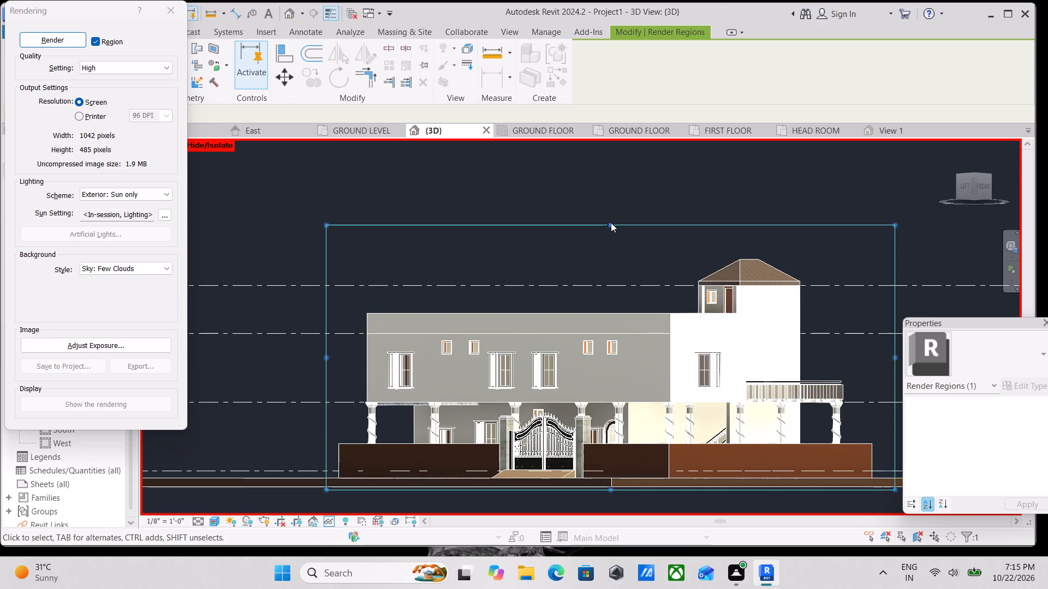
left_click_drag(611, 223, 609, 239)
middle_click_drag(609, 239, 608, 101)
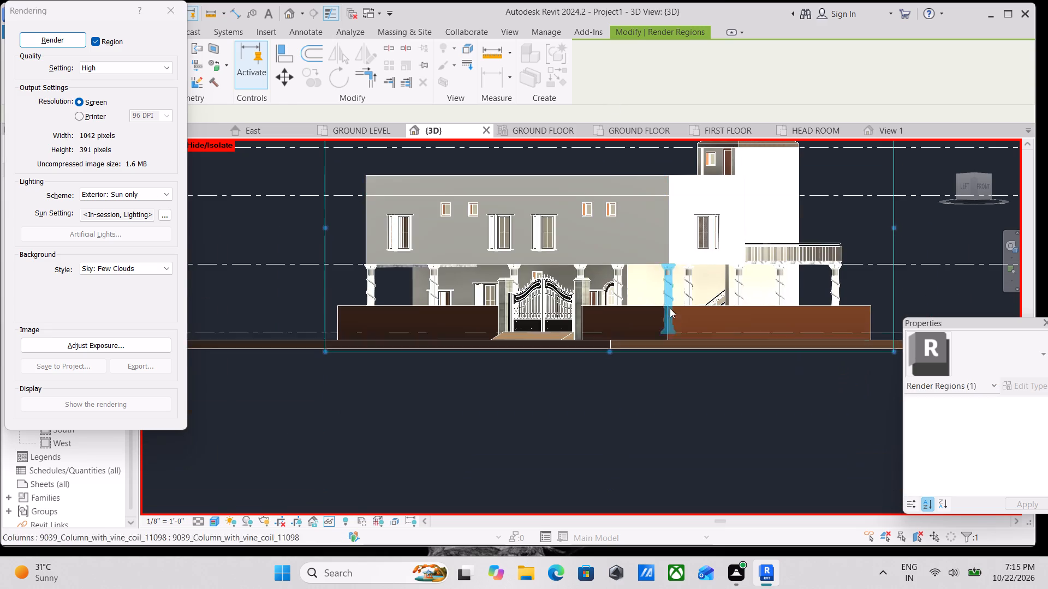
scroll(668, 332, "up", 2)
left_click_drag(589, 357, 590, 346)
middle_click_drag(589, 309, 588, 400)
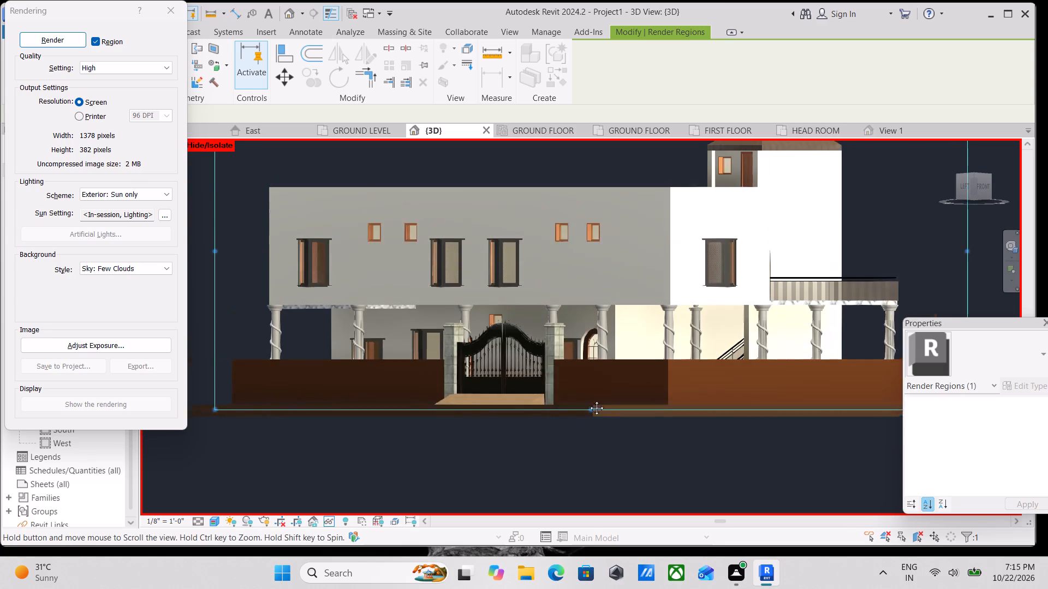
middle_click_drag(588, 400, 588, 410)
scroll(605, 172, "down", 2)
middle_click_drag(605, 176, 614, 256)
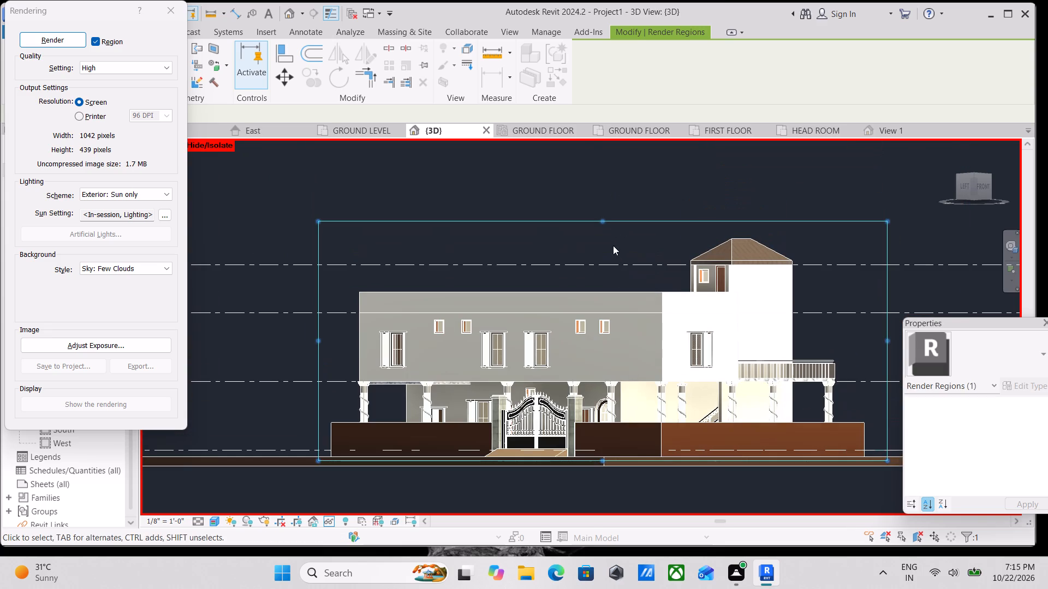
left_click_drag(600, 215, 600, 229)
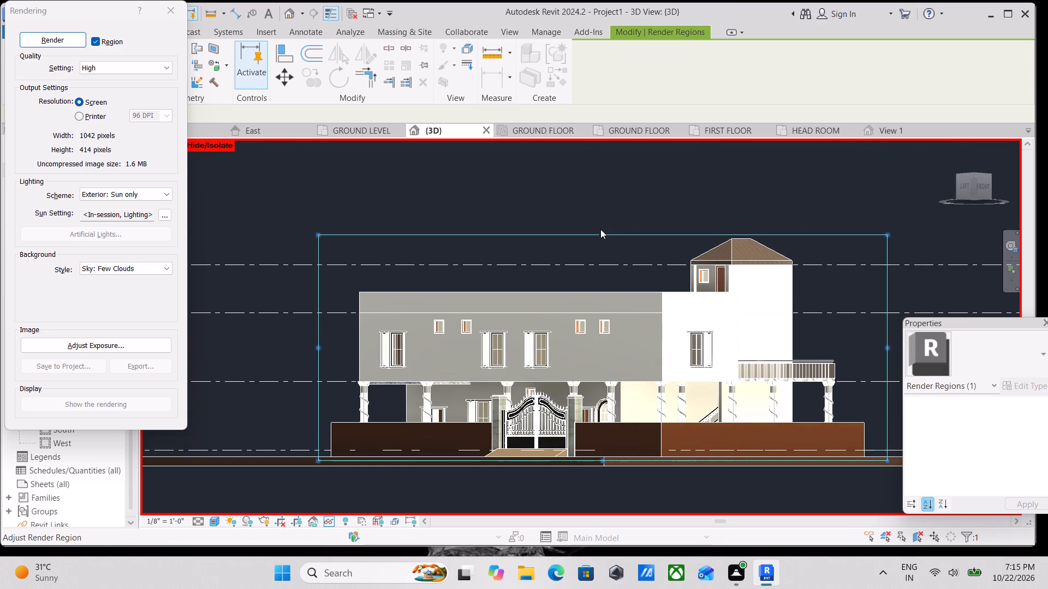
Start rendering the region framing the Left-Front corner view at High quality.
left_click(57, 39)
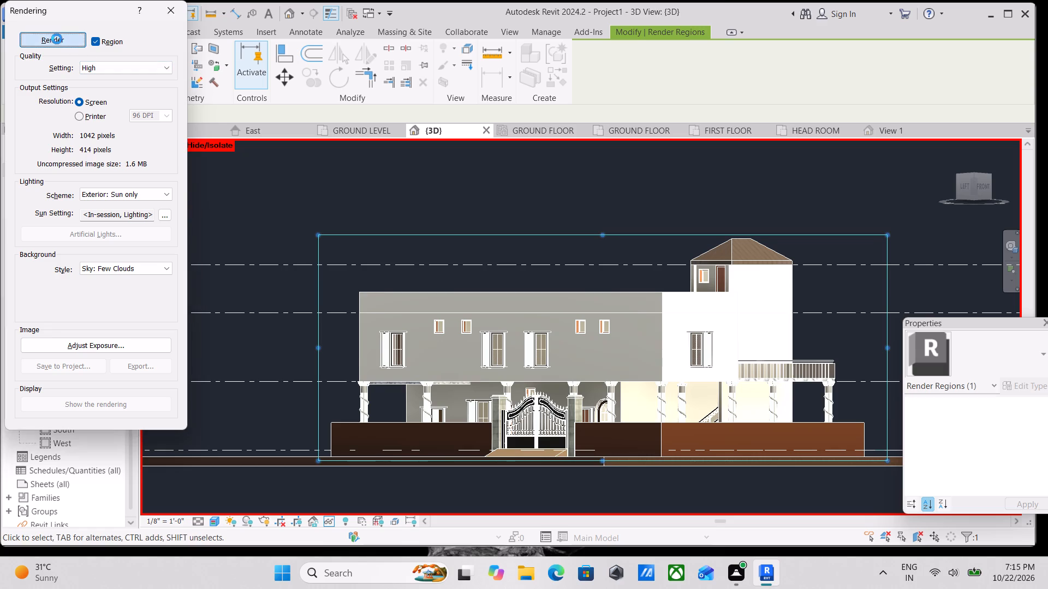
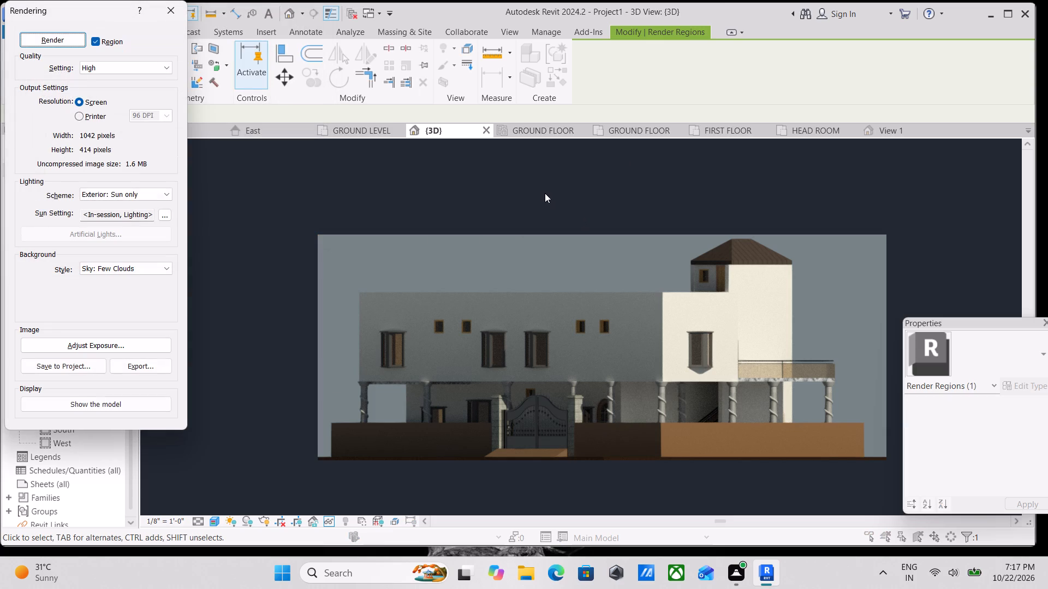
Capture a screenshot of the finished Left-Front corner rendering with a narrow dark margin around it, and close the rendering settings.
scroll(367, 327, "up", 2)
scroll(463, 363, "down", 2)
middle_click_drag(448, 336, 427, 308)
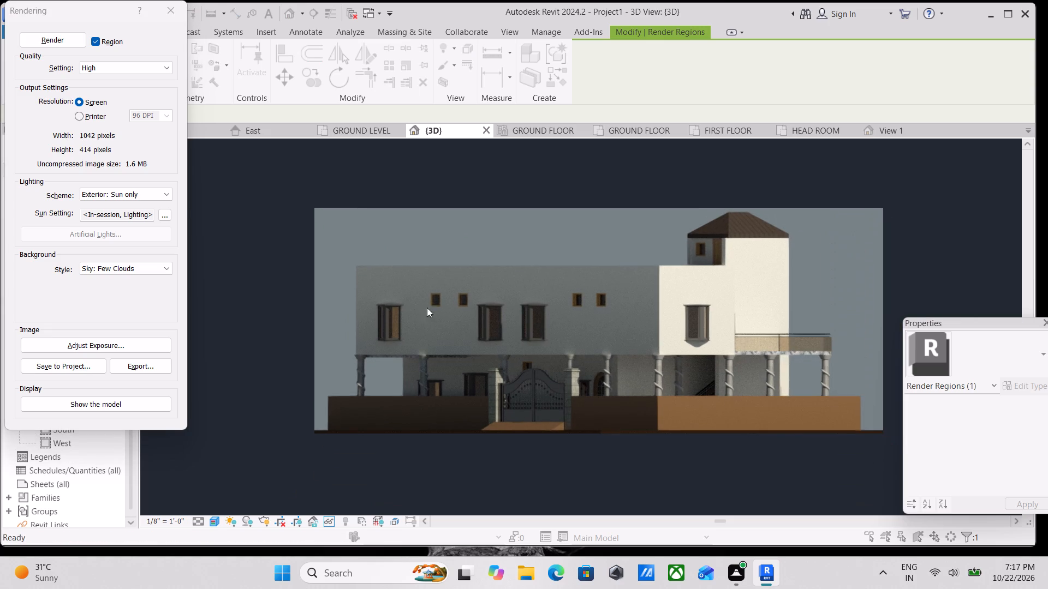
scroll(463, 323, "down", 1)
middle_click(463, 324)
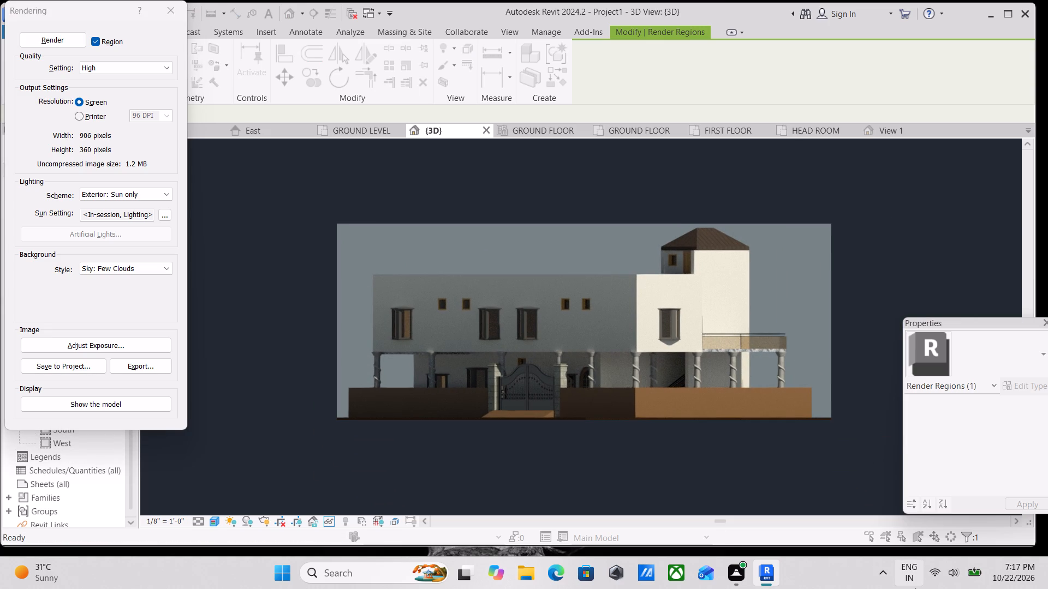
key("shift+super+s")
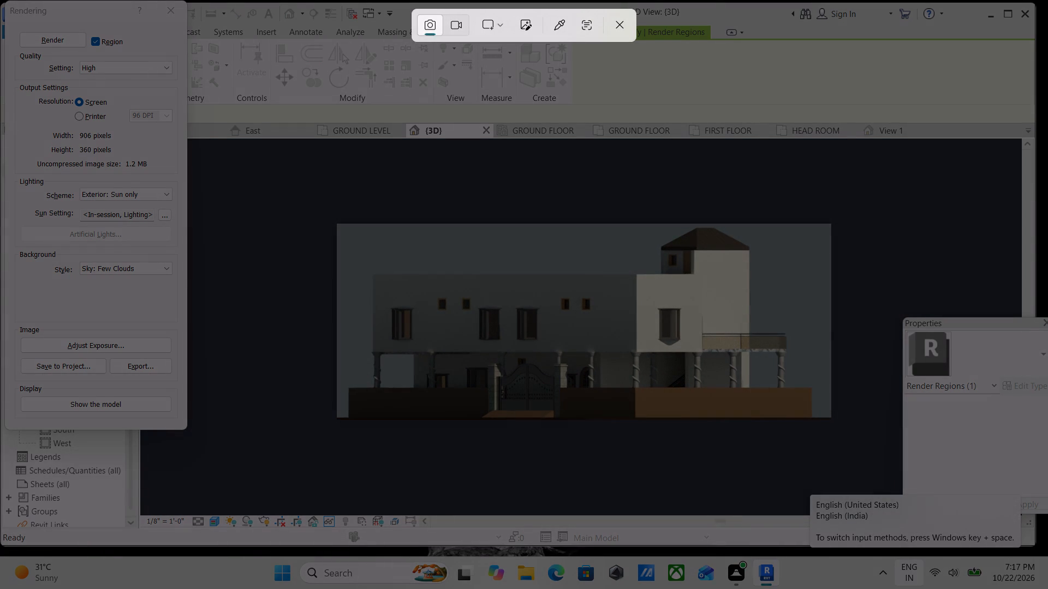
left_click_drag(310, 200, 878, 460)
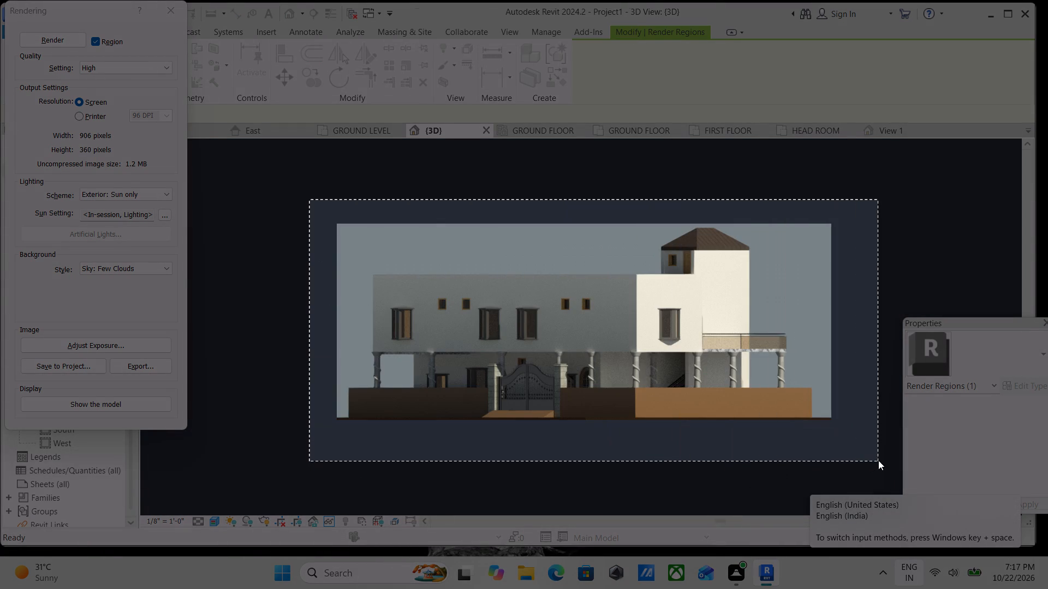
left_click_drag(878, 460, 876, 459)
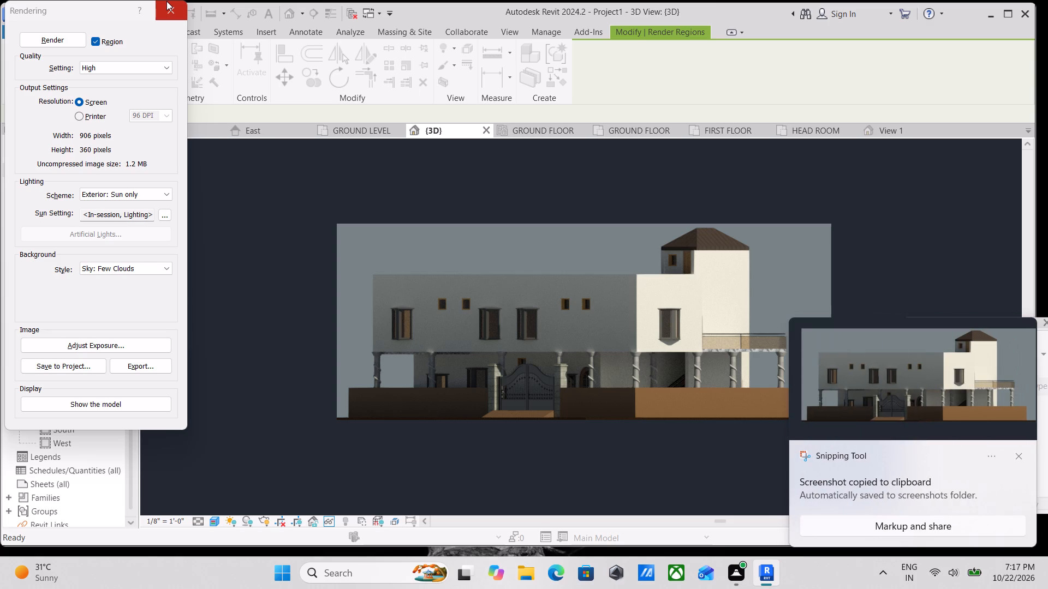
left_click(166, 1)
Save the model as a project file named REVIT PROJECT 56 on the Desktop.
middle_click_drag(598, 303, 475, 294)
left_click(9, 30)
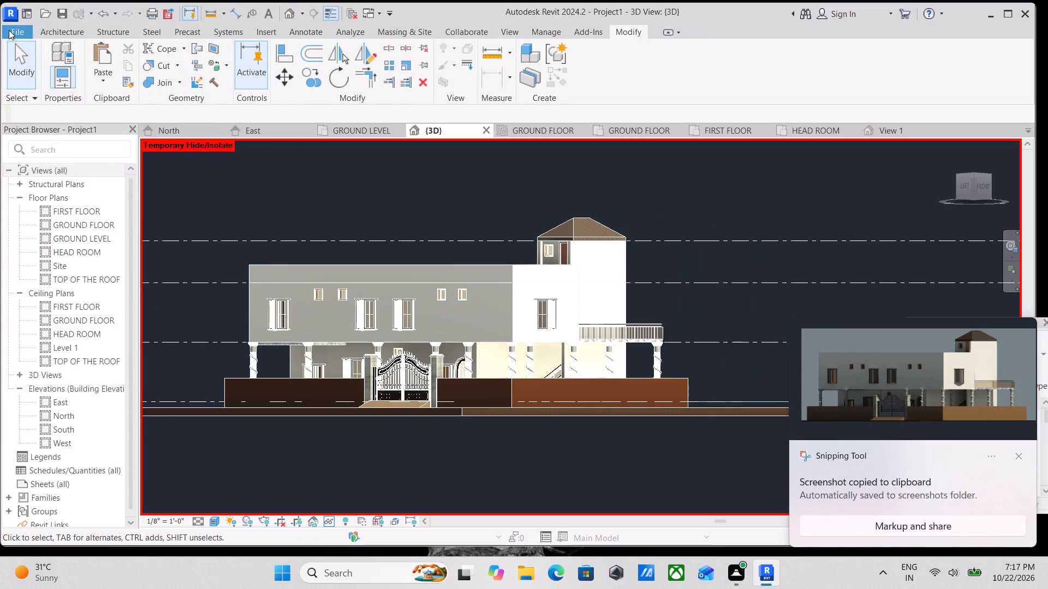
left_click(63, 207)
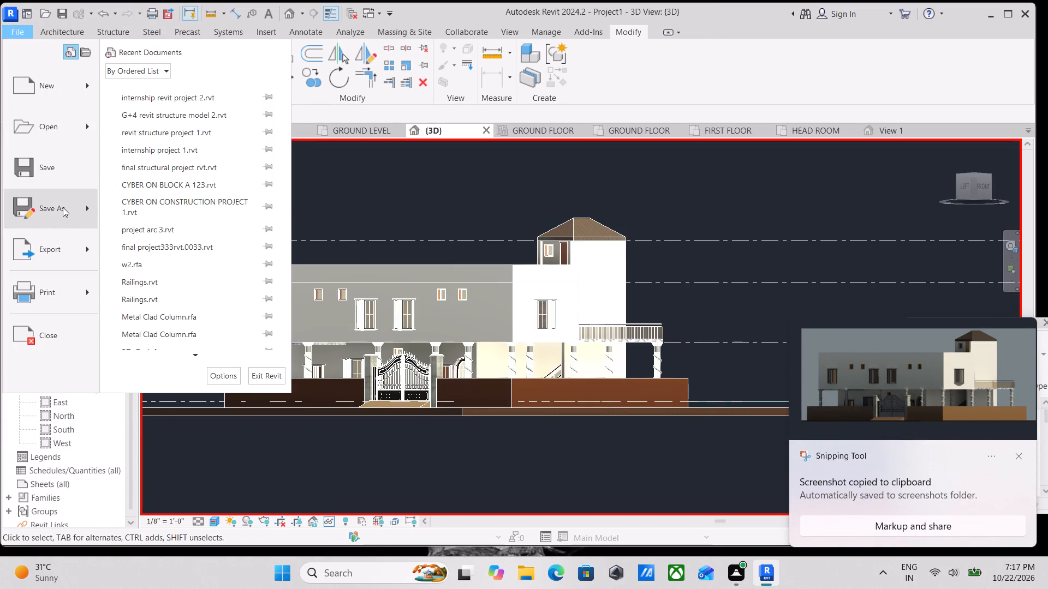
left_click(134, 164)
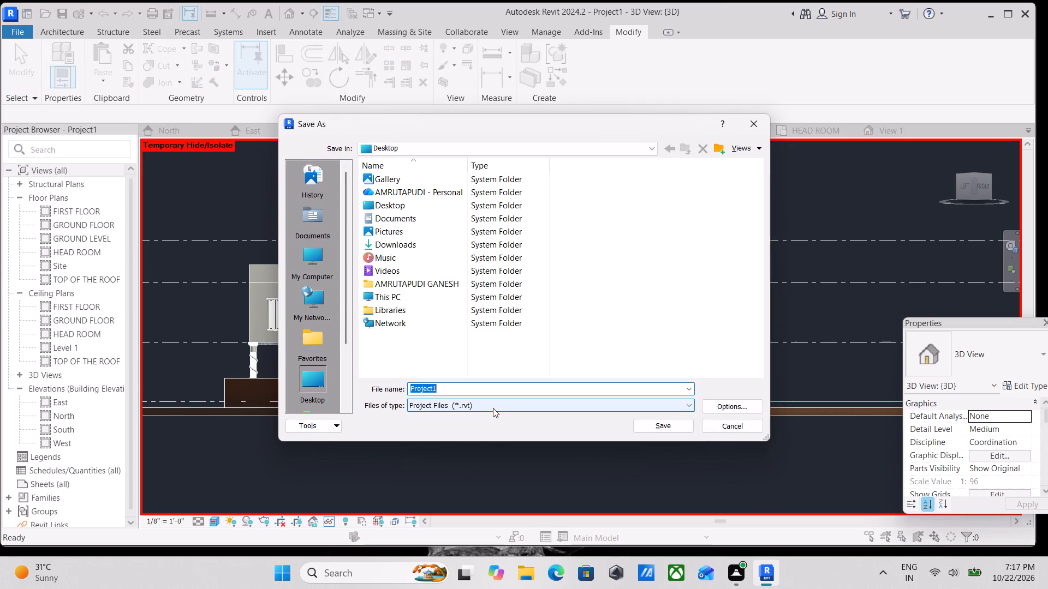
key("BackSpace")
type("RE")
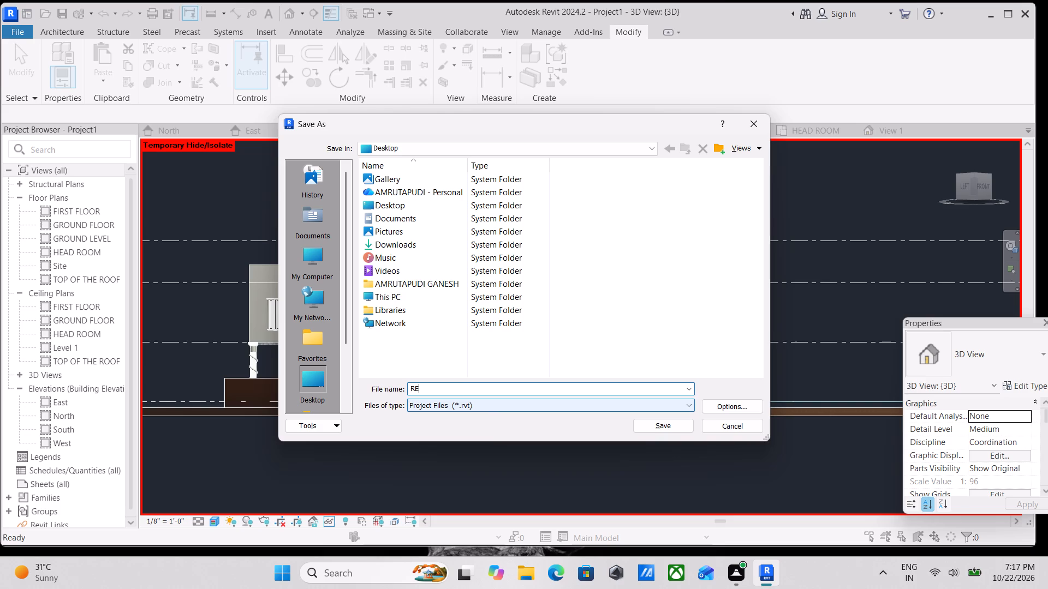
type("VIT")
key("space")
type("PROJECT")
key("space")
type("56")
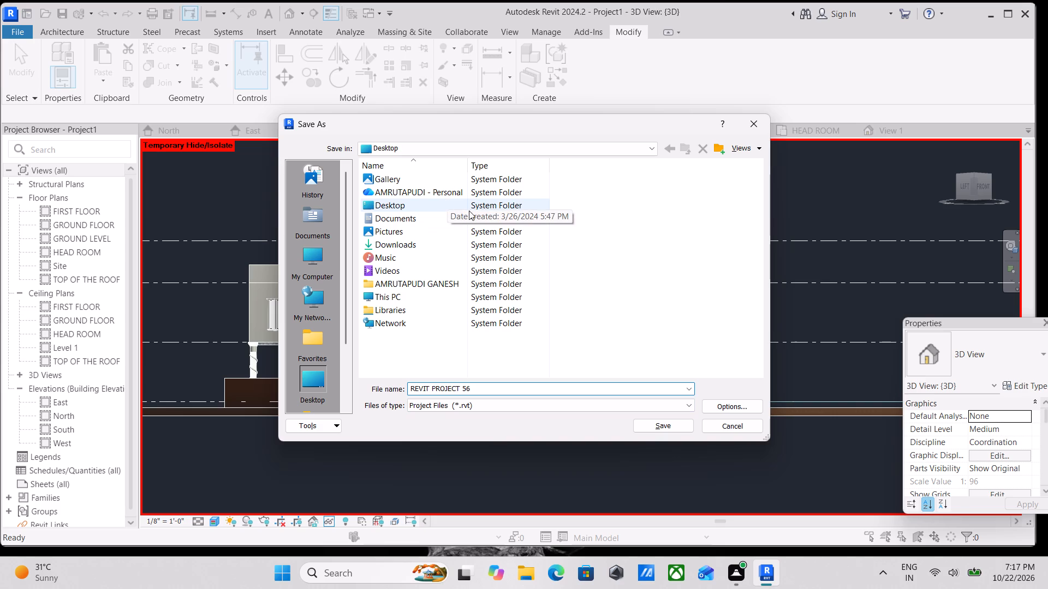
scroll(325, 299, "down", 1)
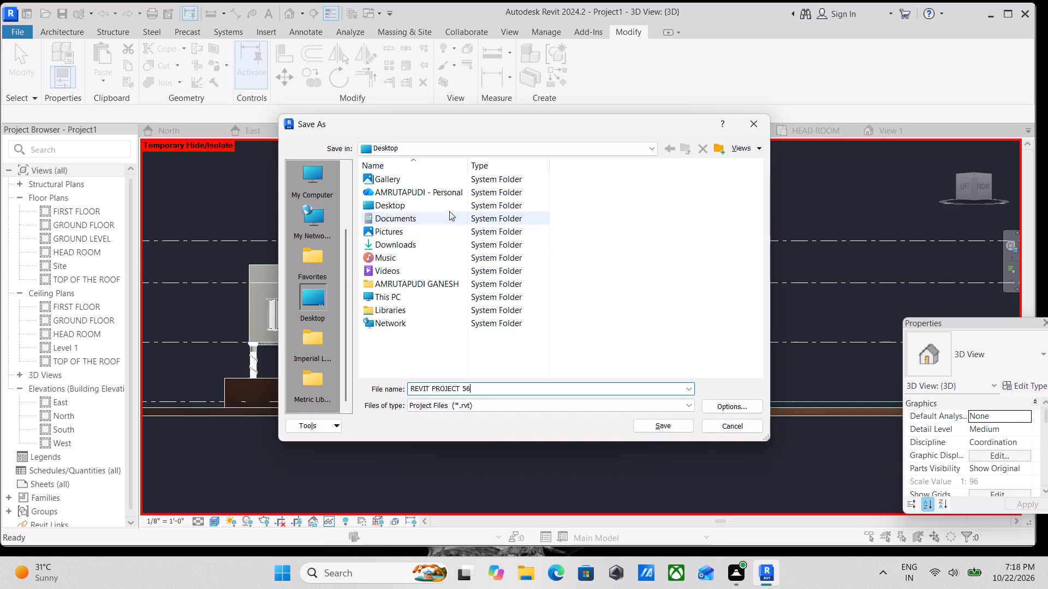
left_click(320, 301)
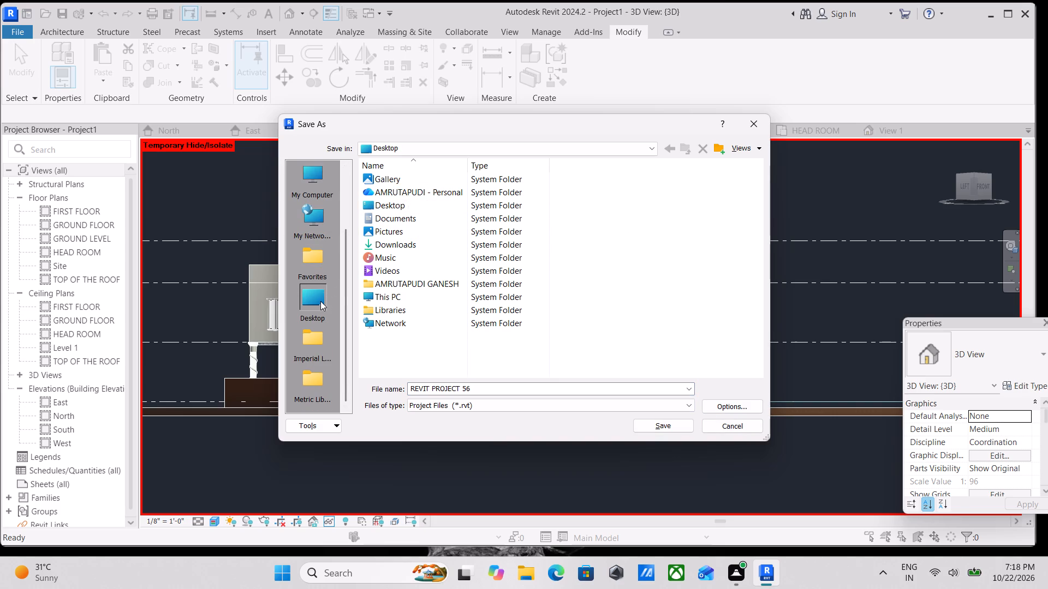
left_click(665, 426)
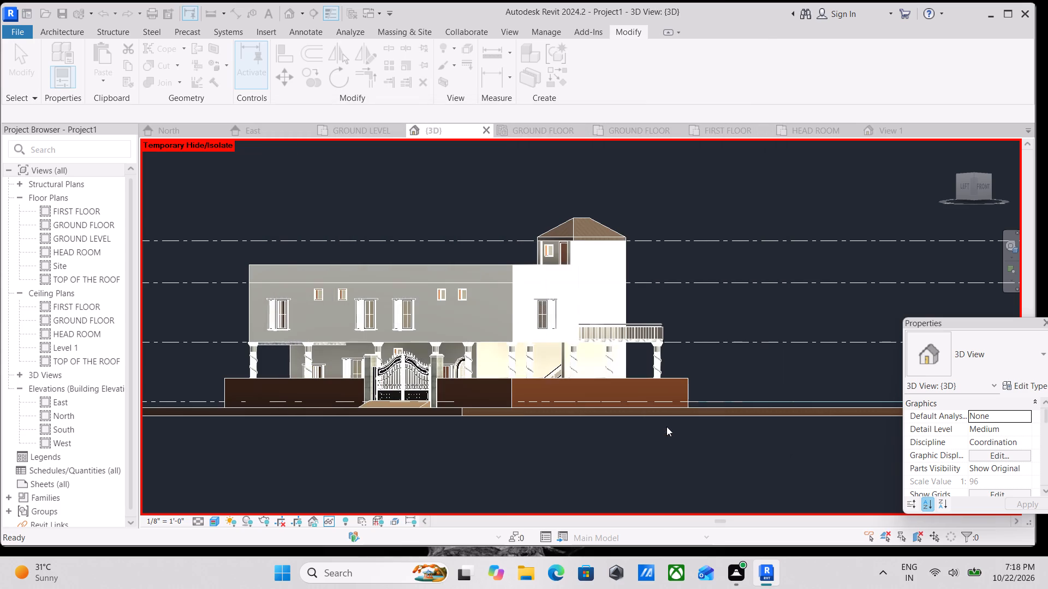